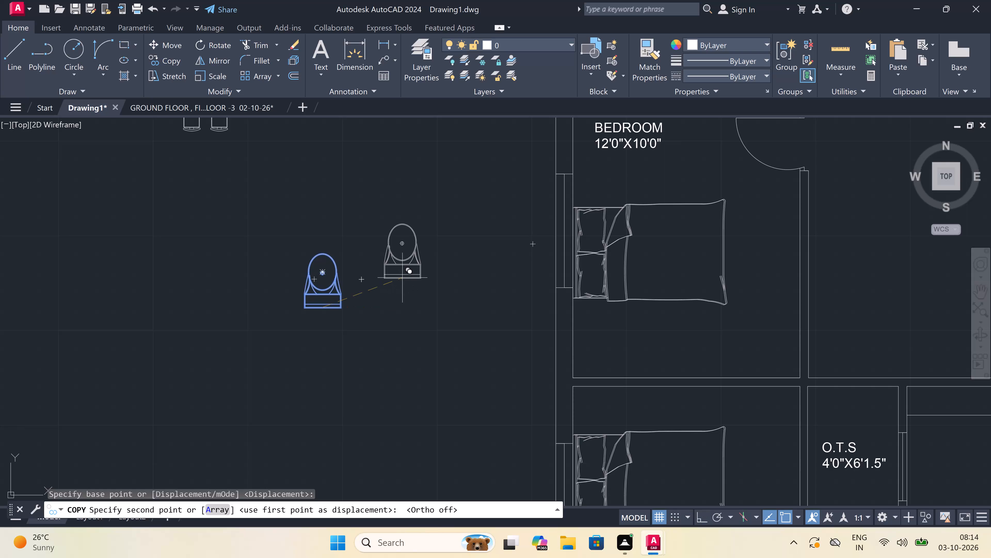
Place WC copies against the south walls of both southwestern 4'0"X8'4.5" toilets, aligned with their windows.
scroll(400, 275, down, 4)
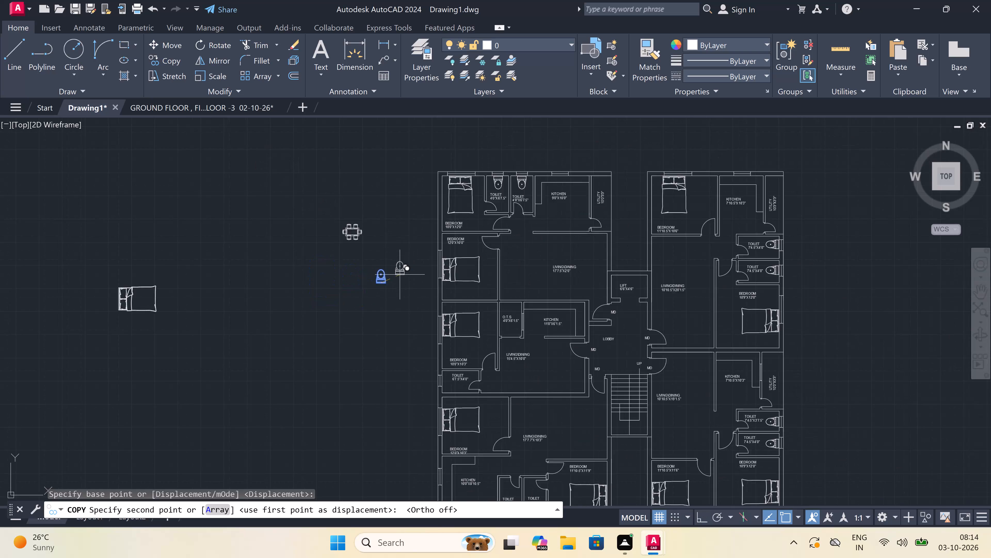
scroll(481, 446, up, 3)
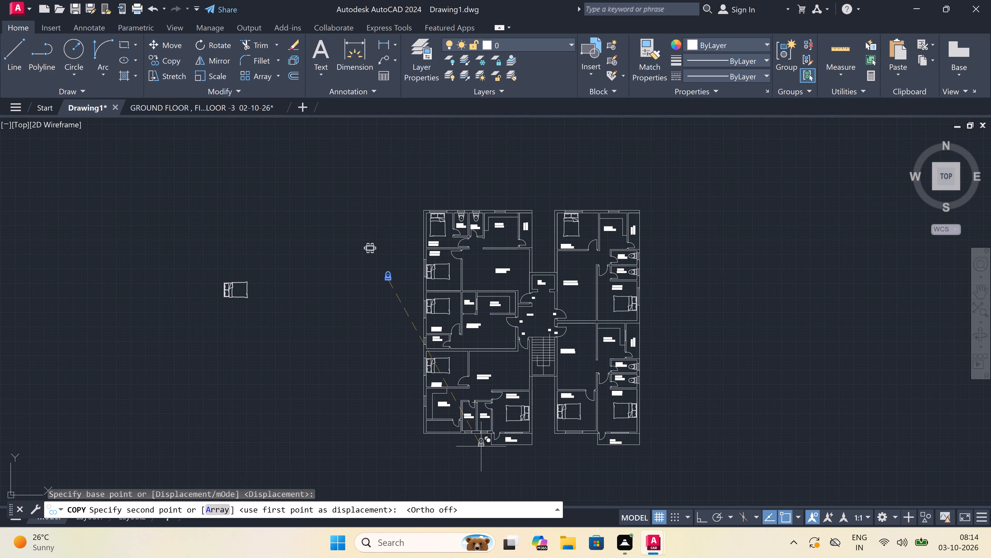
scroll(481, 446, up, 2)
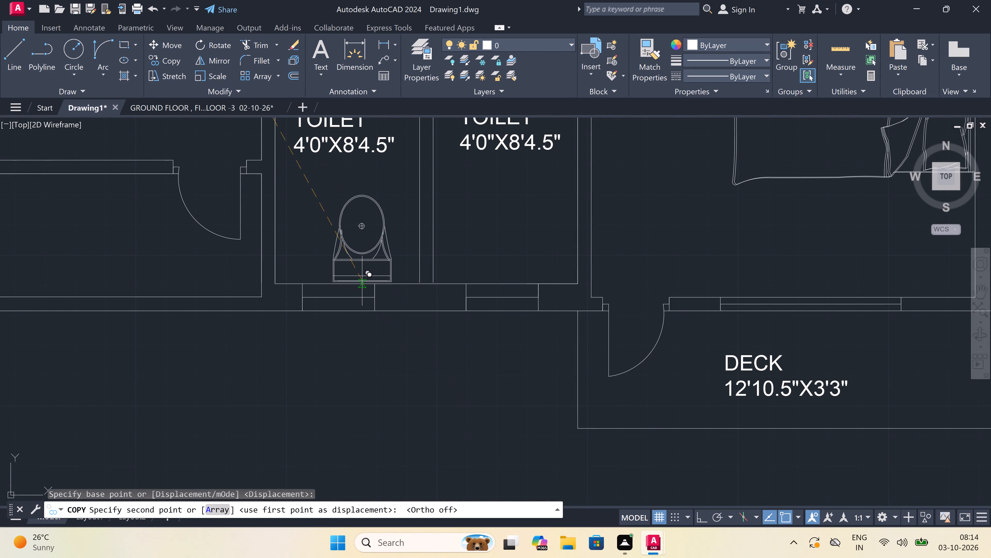
click(343, 282)
scroll(531, 273, up, 3)
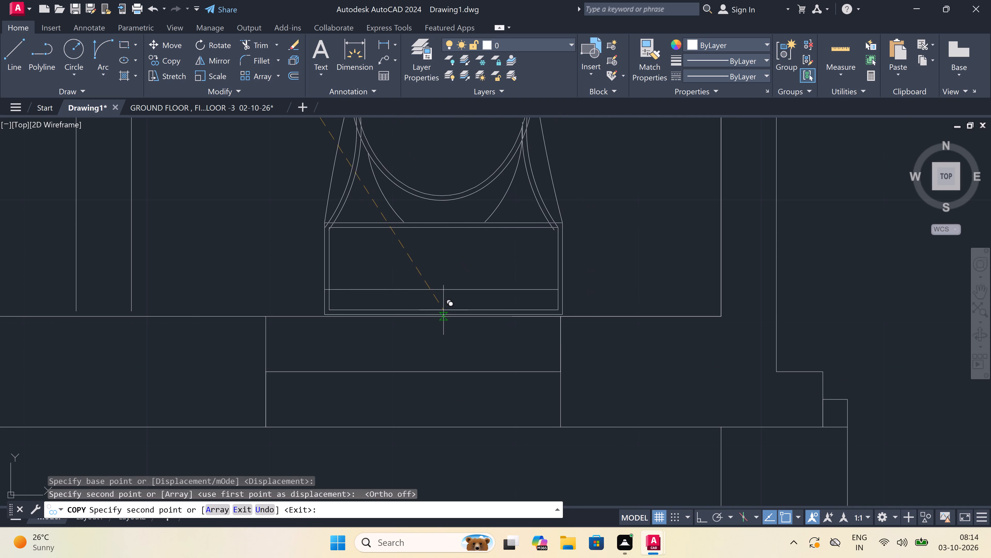
click(443, 310)
Look over the whole plan for toilets still lacking a WC, and end the copying.
scroll(373, 288, down, 3)
scroll(299, 299, down, 5)
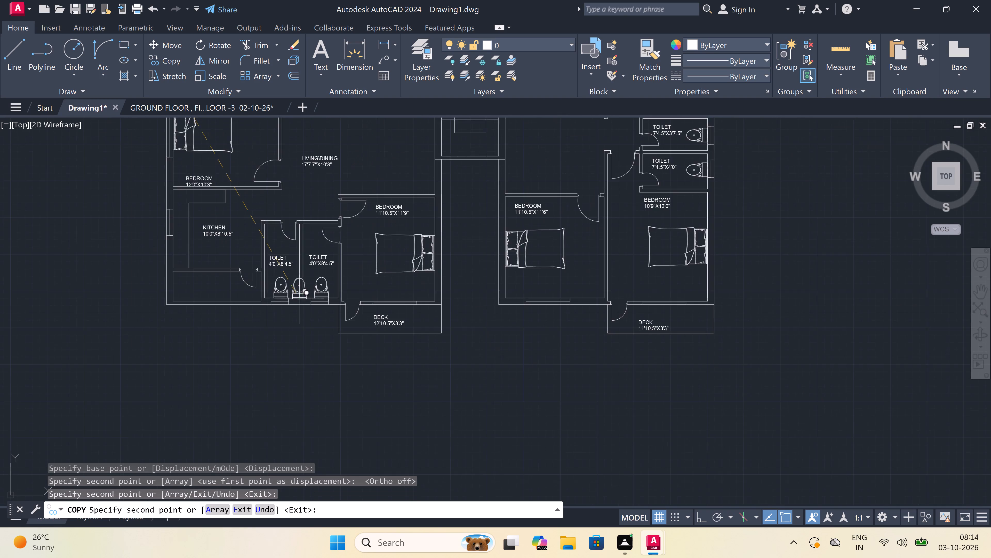
scroll(299, 299, down, 4)
scroll(268, 241, up, 4)
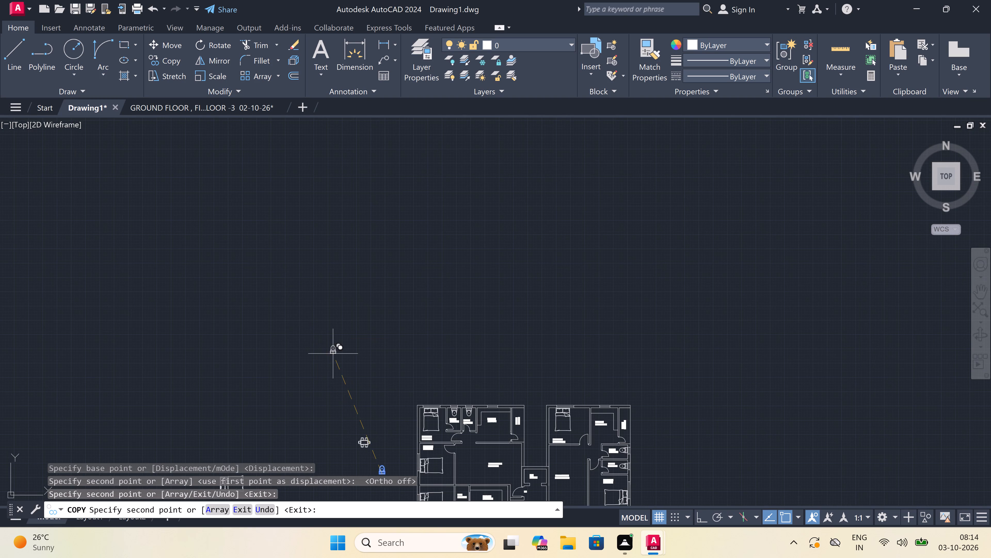
scroll(369, 374, down, 4)
scroll(419, 418, up, 3)
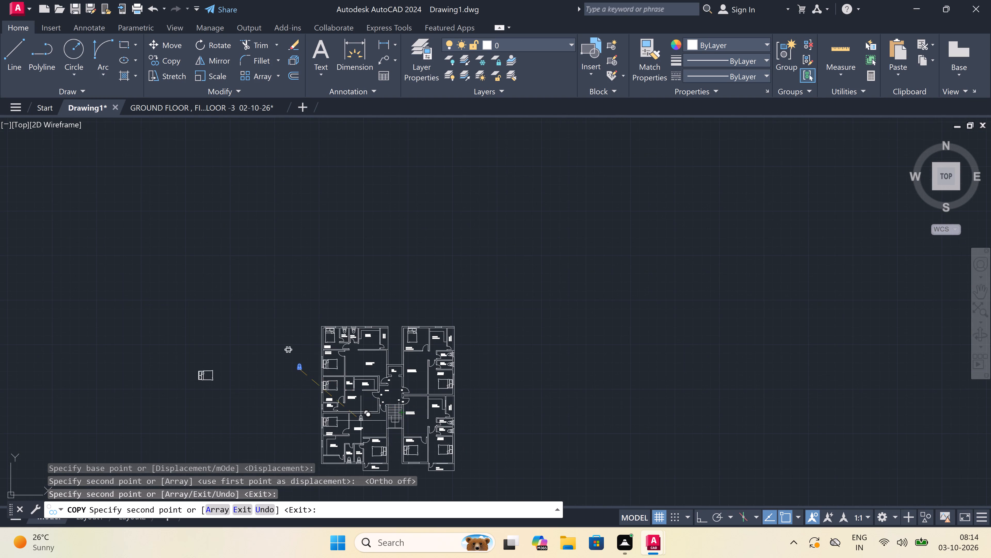
scroll(353, 431, up, 3)
scroll(339, 289, down, 1)
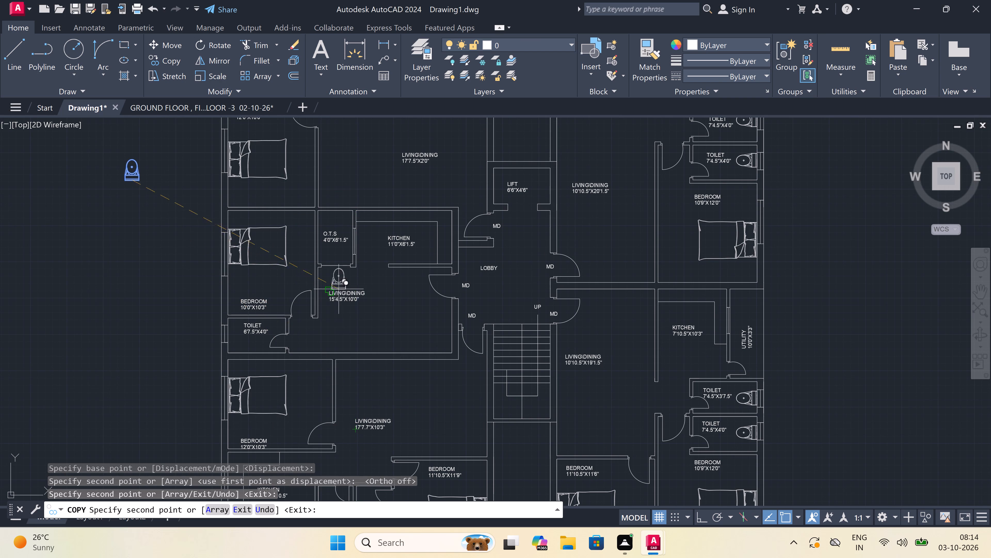
scroll(431, 220, up, 3)
scroll(431, 220, down, 5)
scroll(450, 303, up, 2)
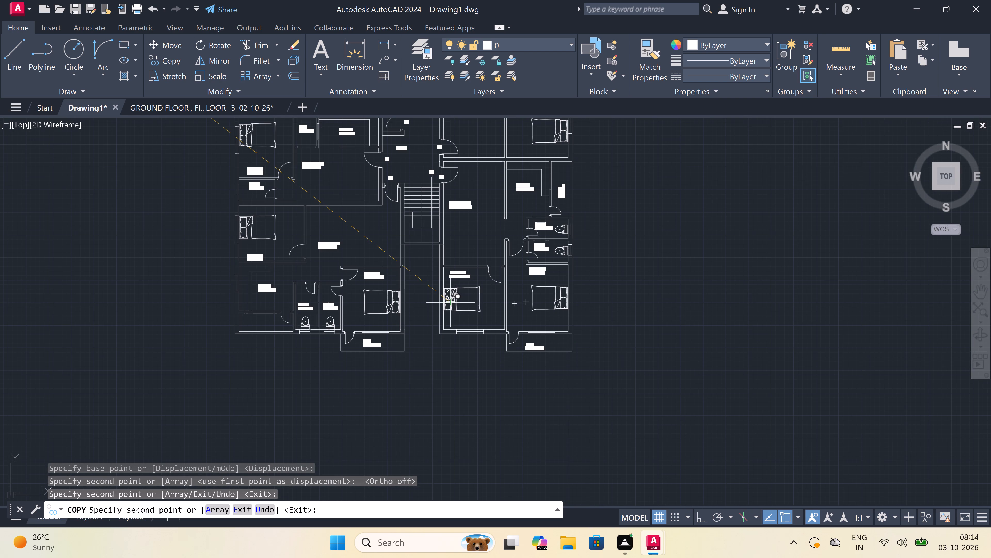
scroll(450, 303, down, 1)
scroll(473, 253, down, 2)
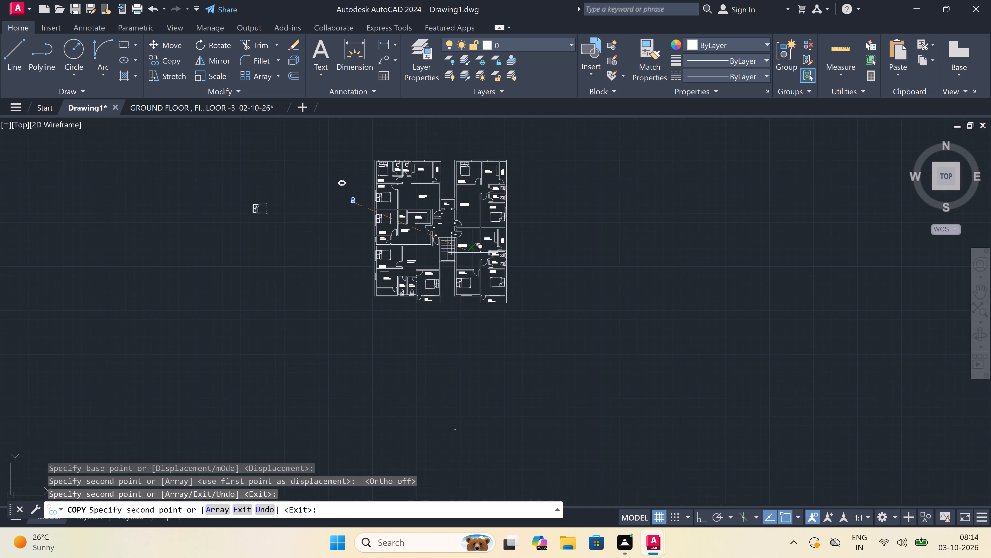
scroll(473, 256, down, 1)
scroll(455, 237, up, 3)
scroll(452, 209, up, 1)
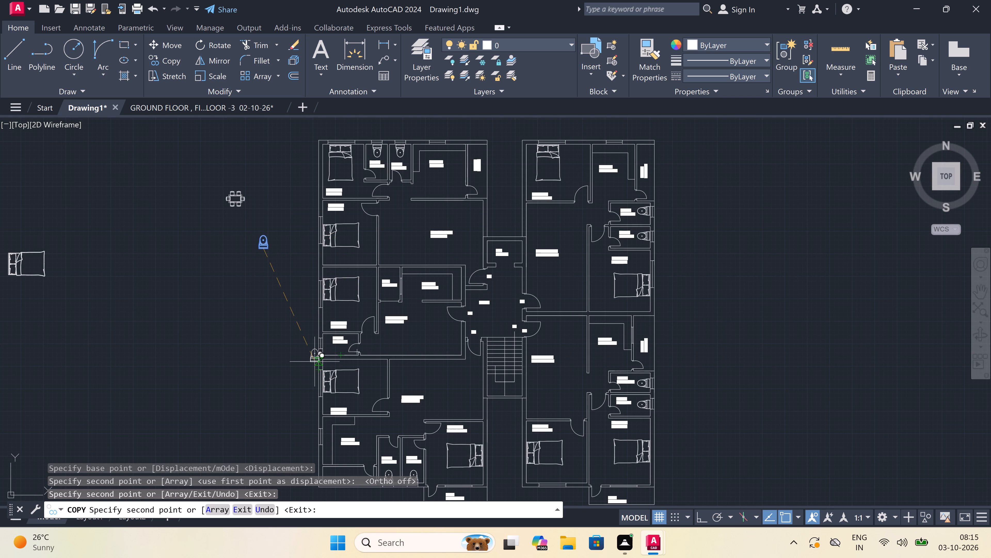
key(Escape)
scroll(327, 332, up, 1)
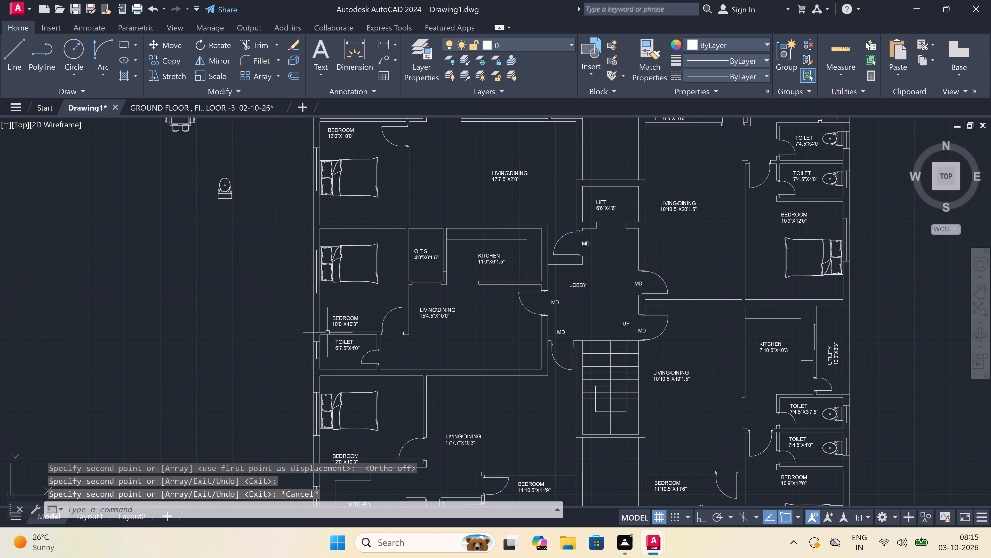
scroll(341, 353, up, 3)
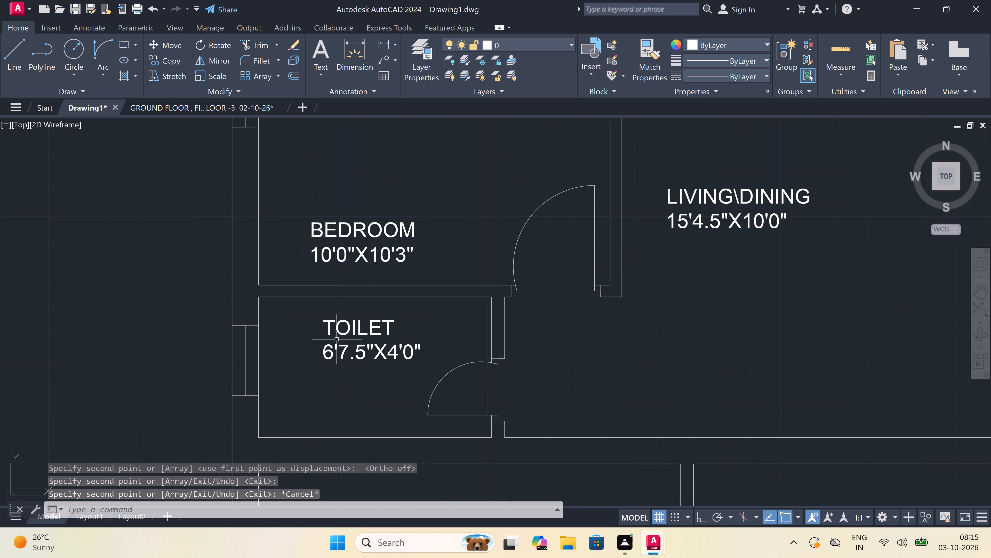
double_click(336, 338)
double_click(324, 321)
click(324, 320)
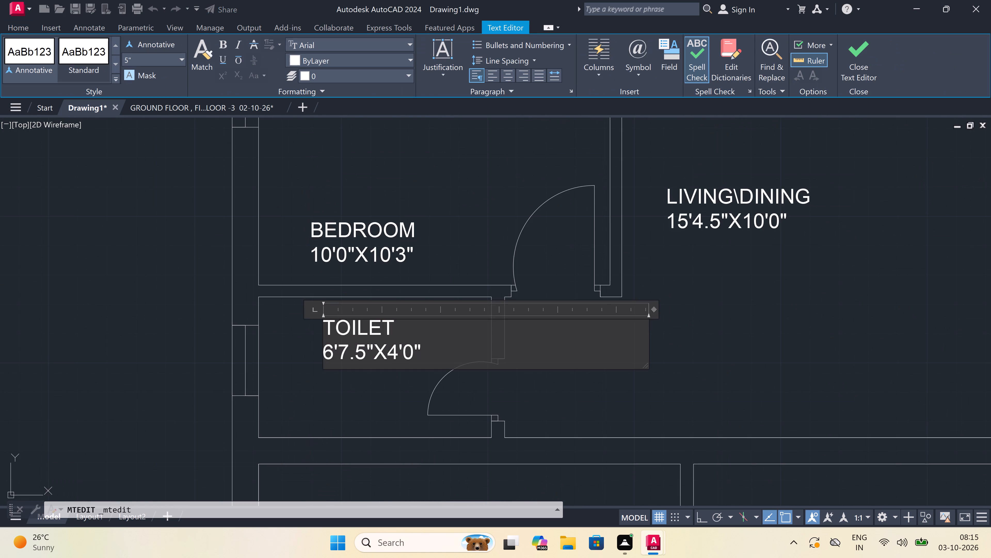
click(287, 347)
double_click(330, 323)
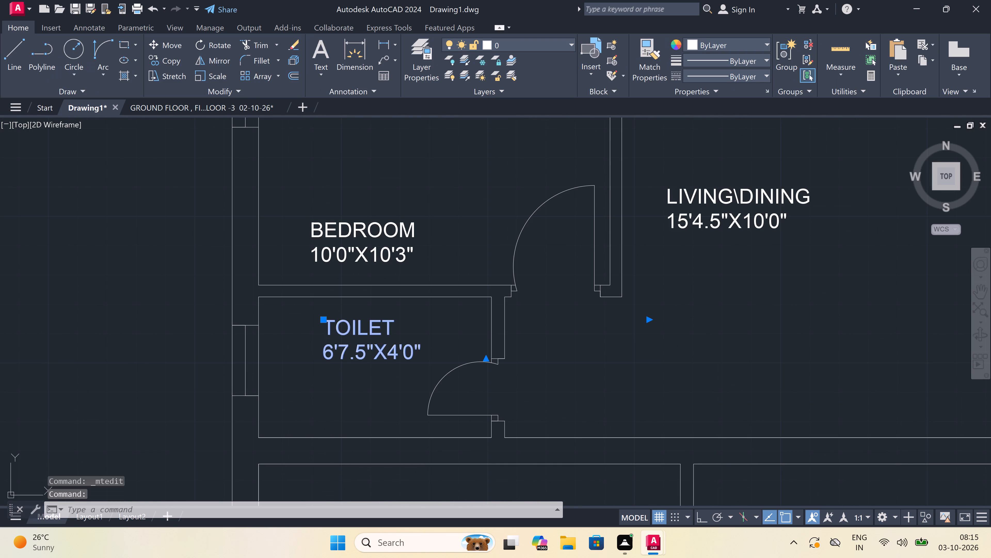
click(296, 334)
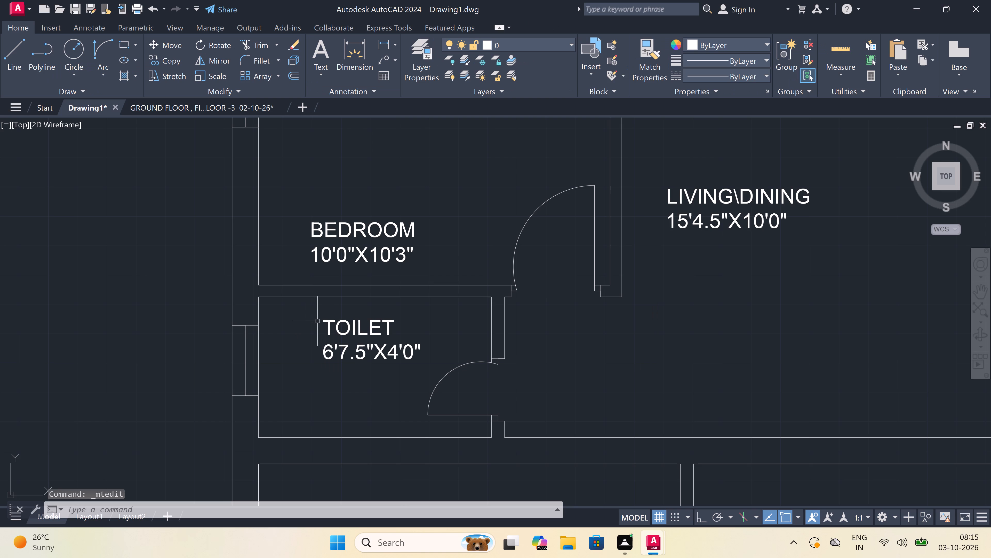
Move the 6'7.5"X4'0" toilet's label east and slightly north within the room, away from its window.
click(329, 324)
click(326, 319)
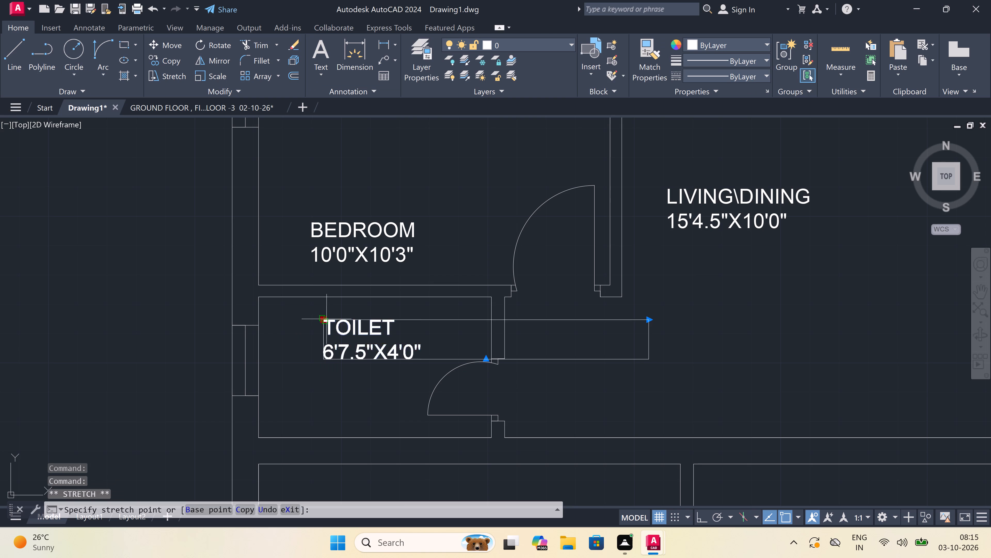
click(373, 307)
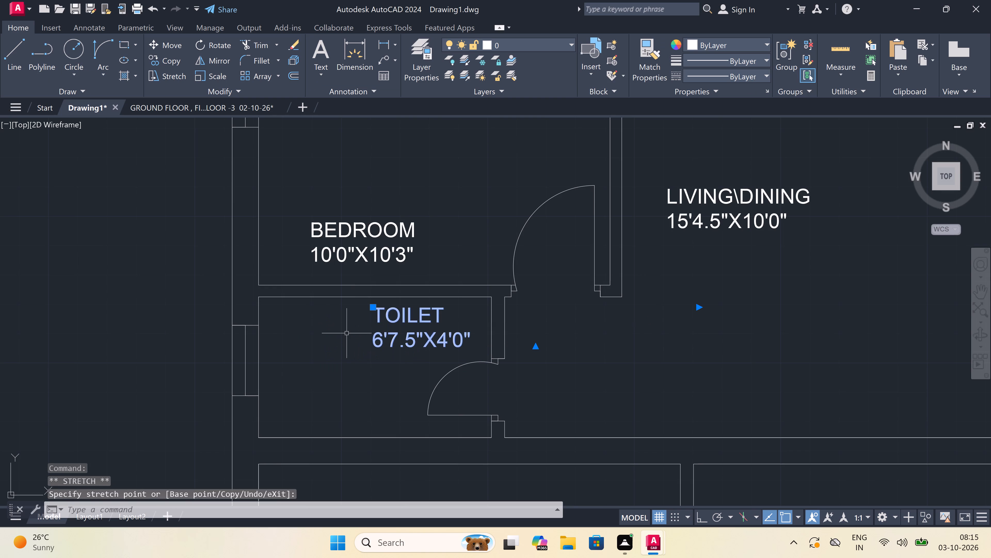
key(Escape)
Rotate the loose WC block beside the plan 90° clockwise with Ortho on, so its cistern faces west.
scroll(347, 333, down, 3)
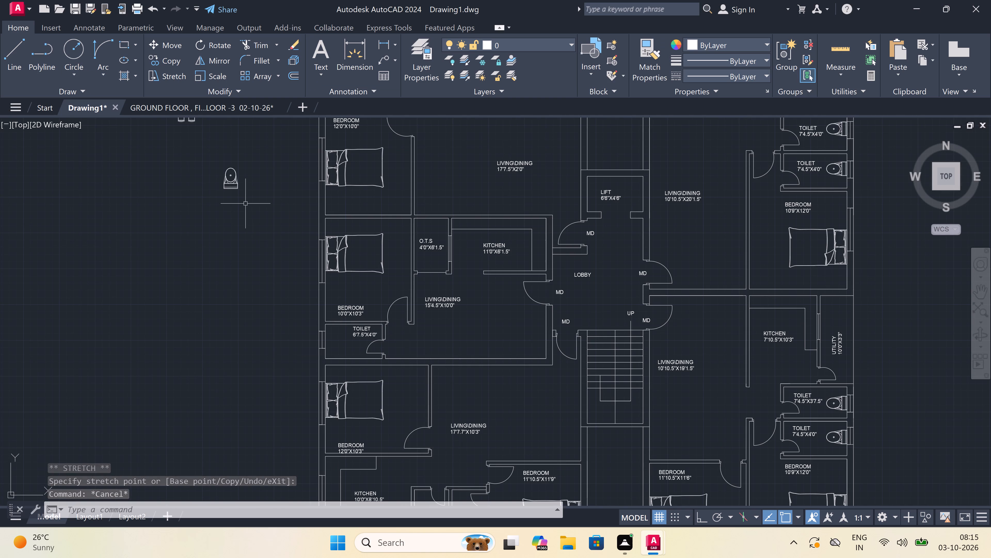
double_click(238, 170)
click(185, 191)
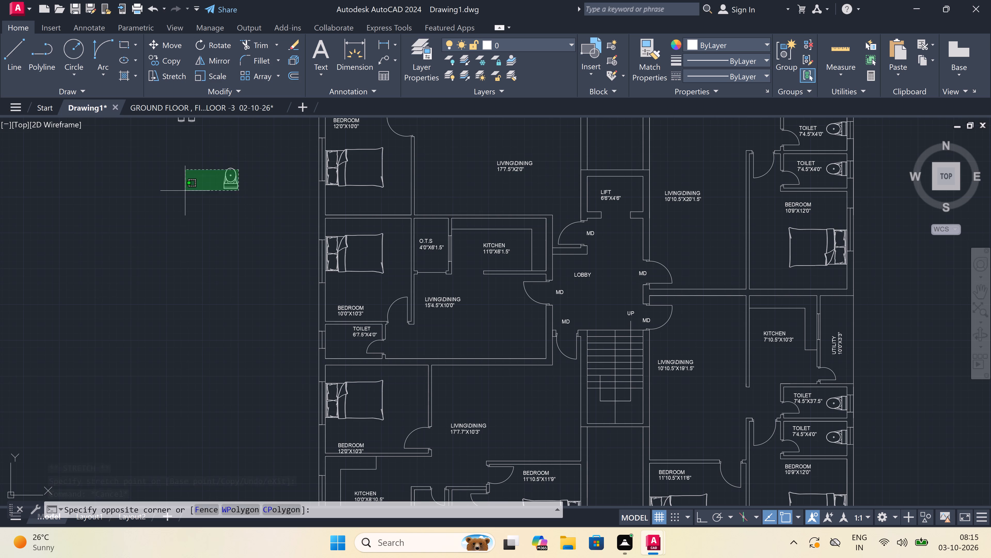
click(219, 42)
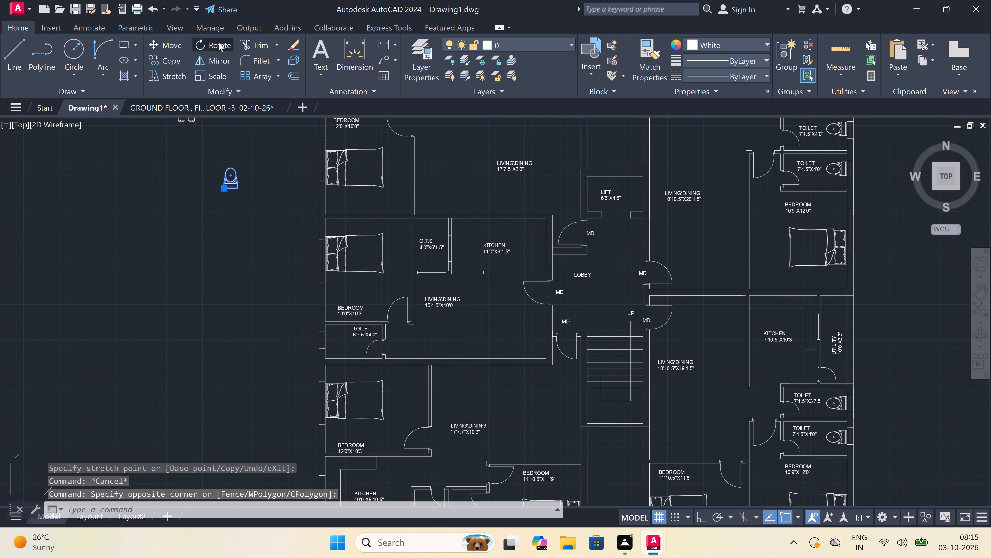
double_click(232, 181)
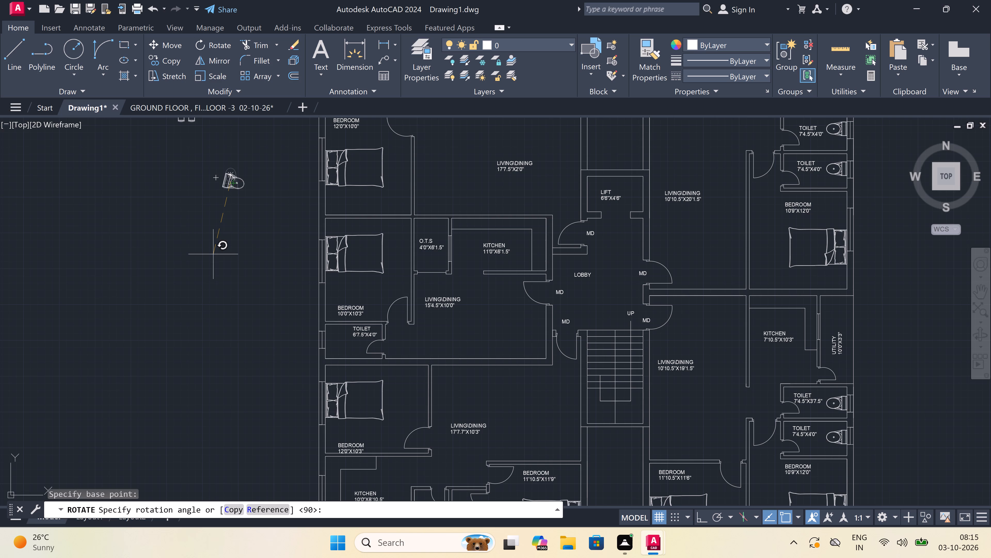
key(F8)
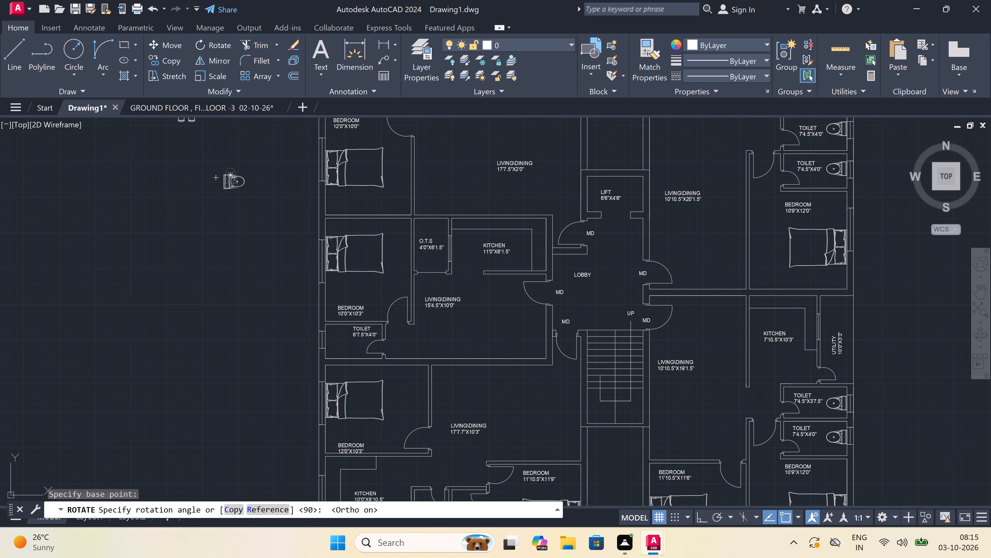
double_click(246, 200)
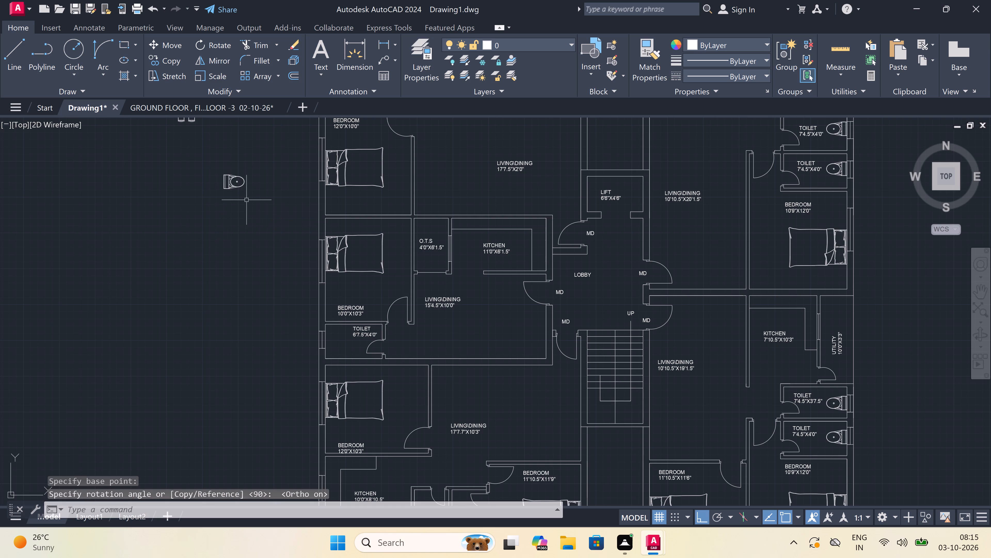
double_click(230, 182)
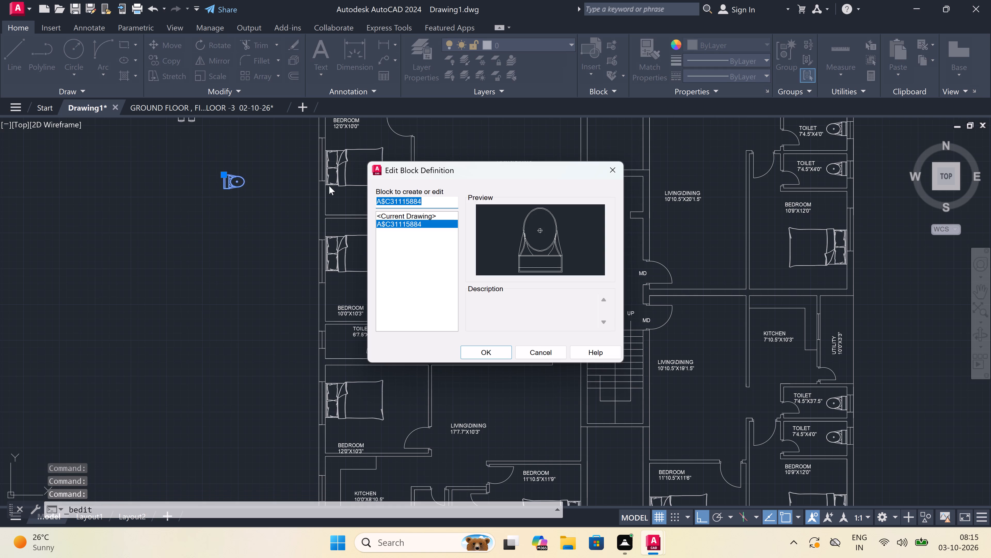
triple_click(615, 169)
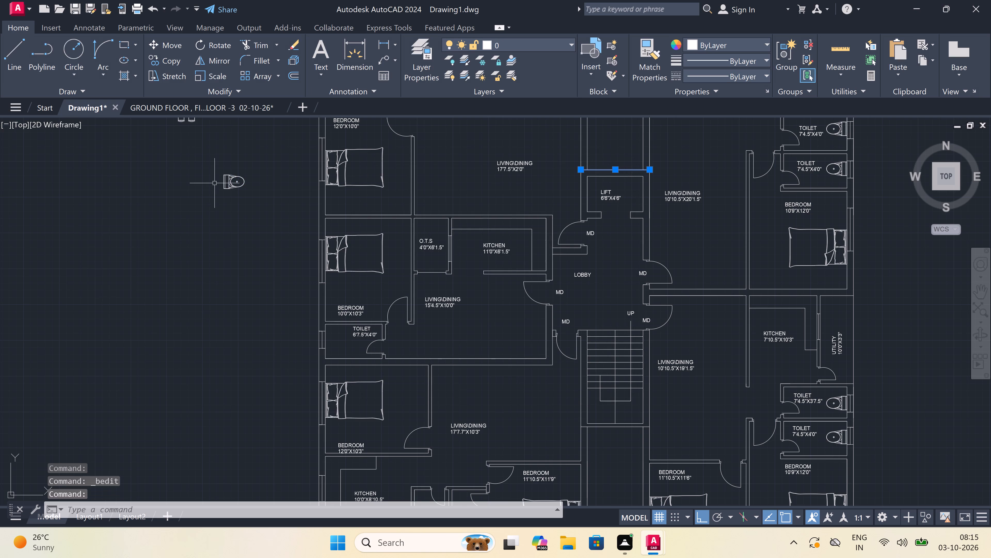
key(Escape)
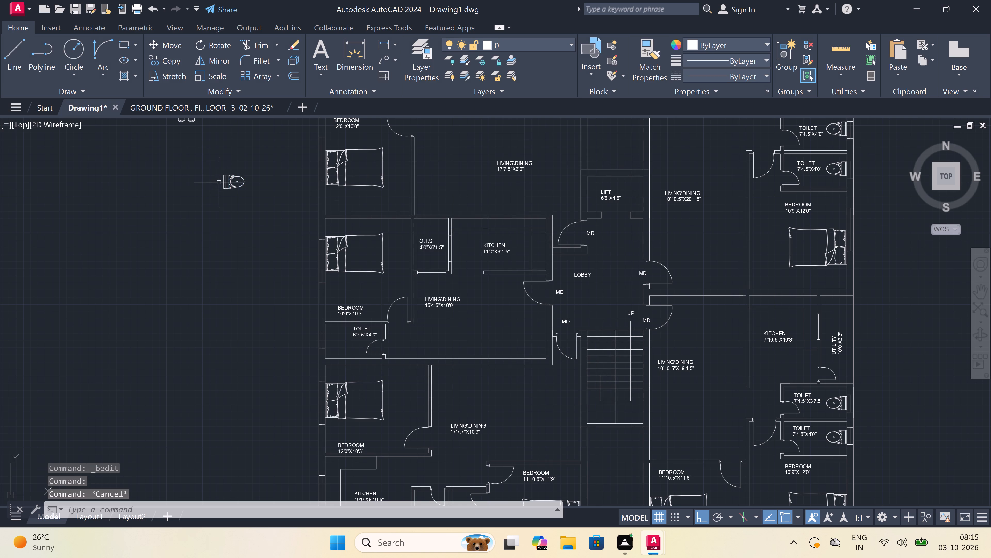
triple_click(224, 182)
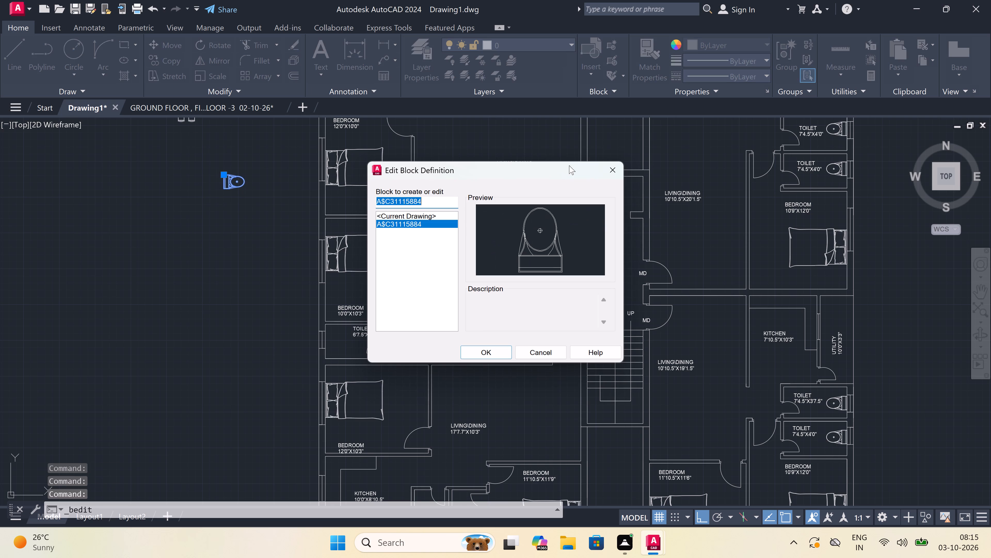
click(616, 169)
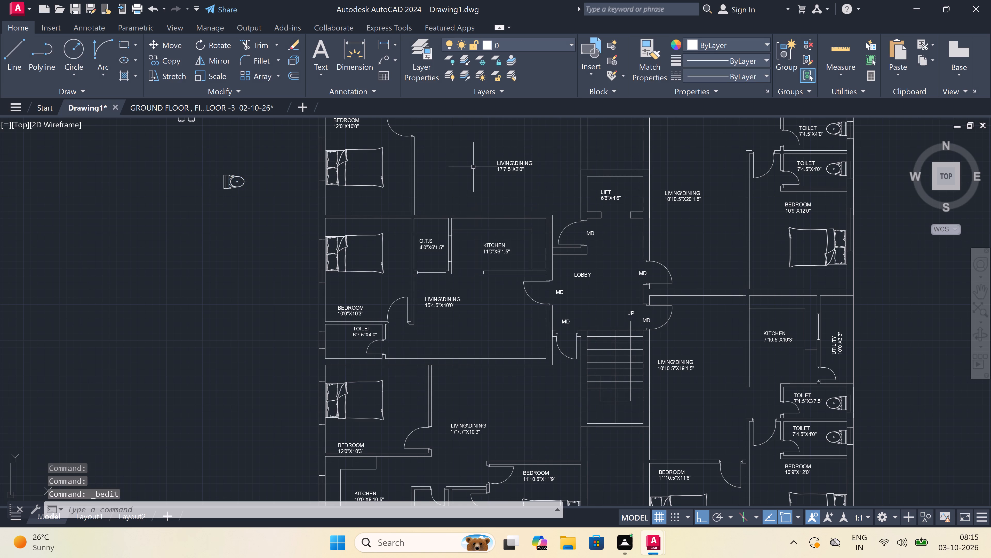
Copy the loose WC by its cistern-back midpoint into the western 6'7.5"X4'0" toilet, against the west wall at the window, with Ortho off.
click(243, 180)
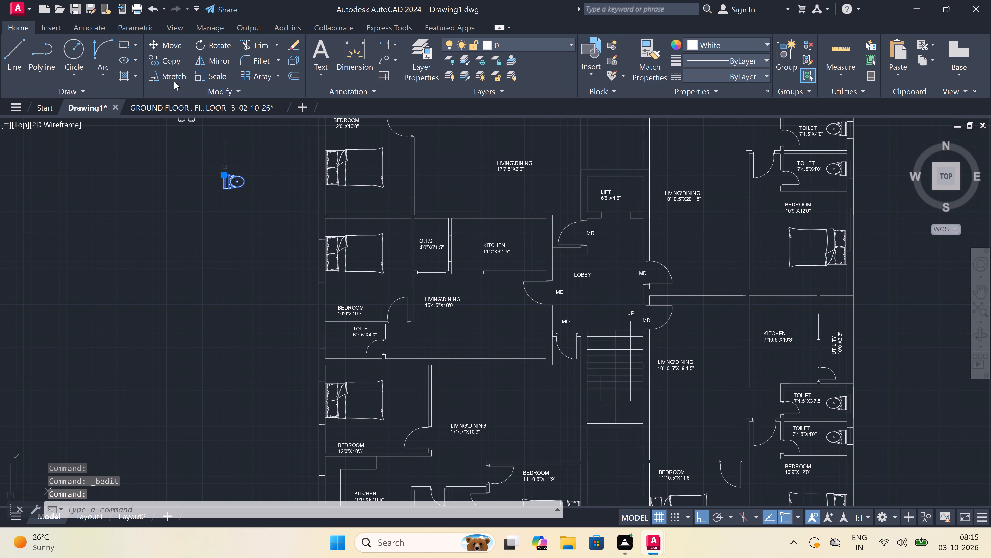
click(162, 63)
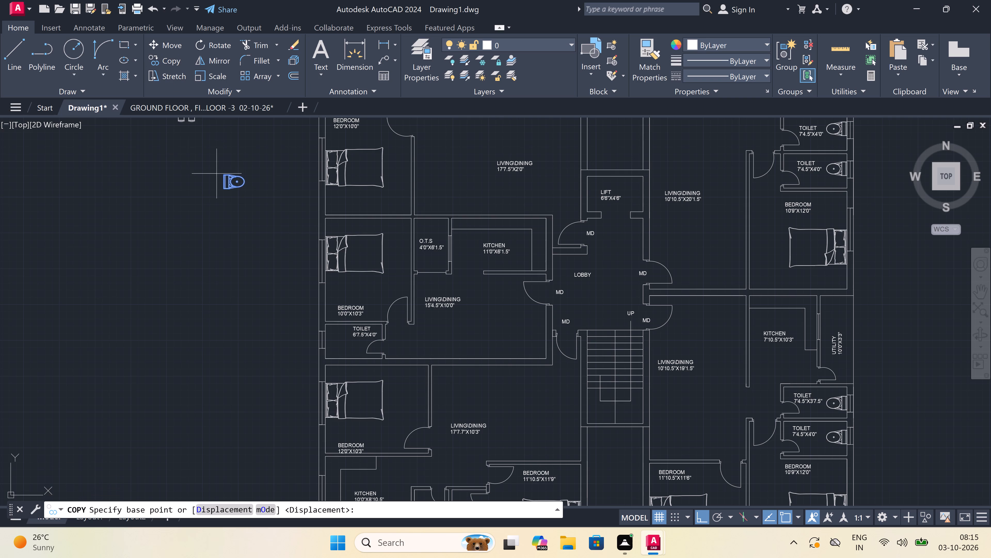
scroll(223, 183, up, 3)
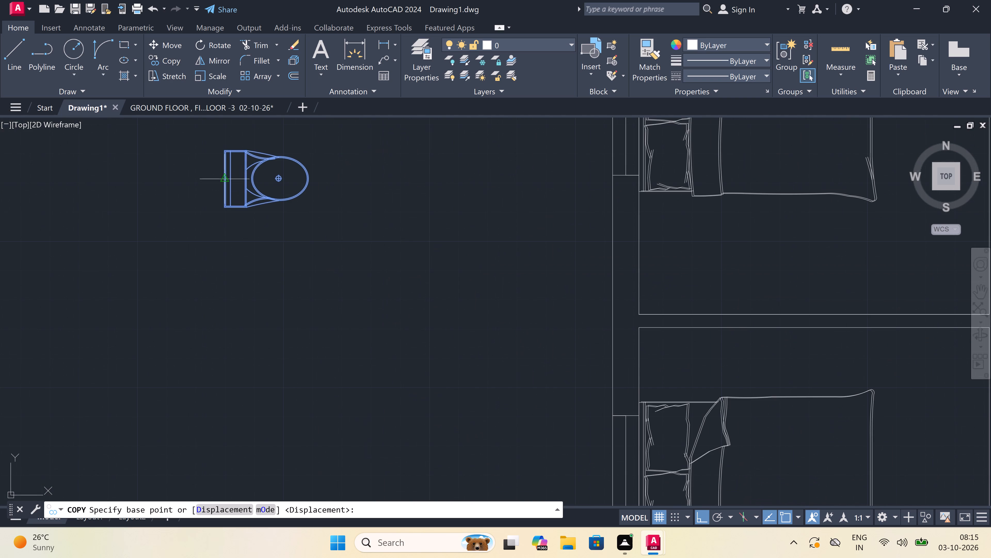
click(221, 178)
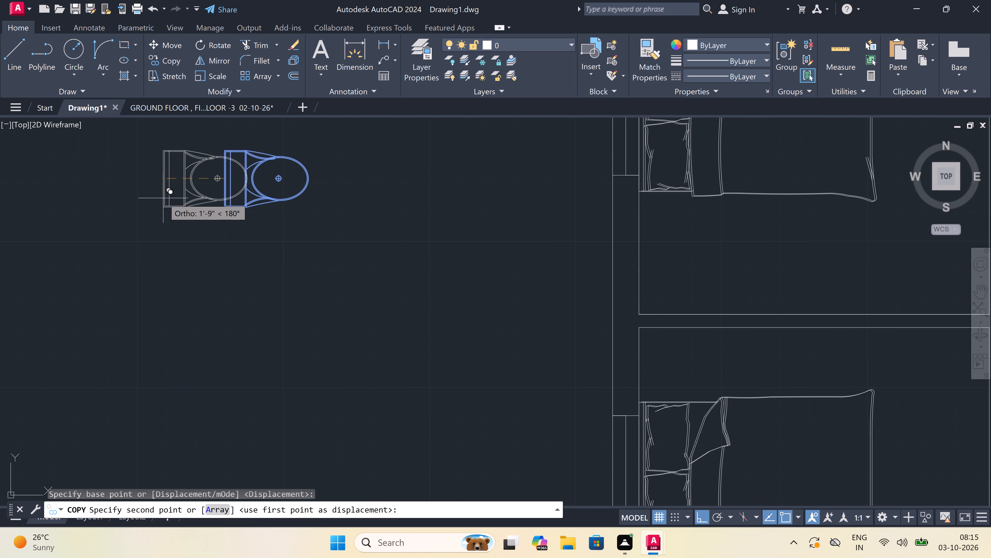
key(F8)
scroll(163, 198, down, 5)
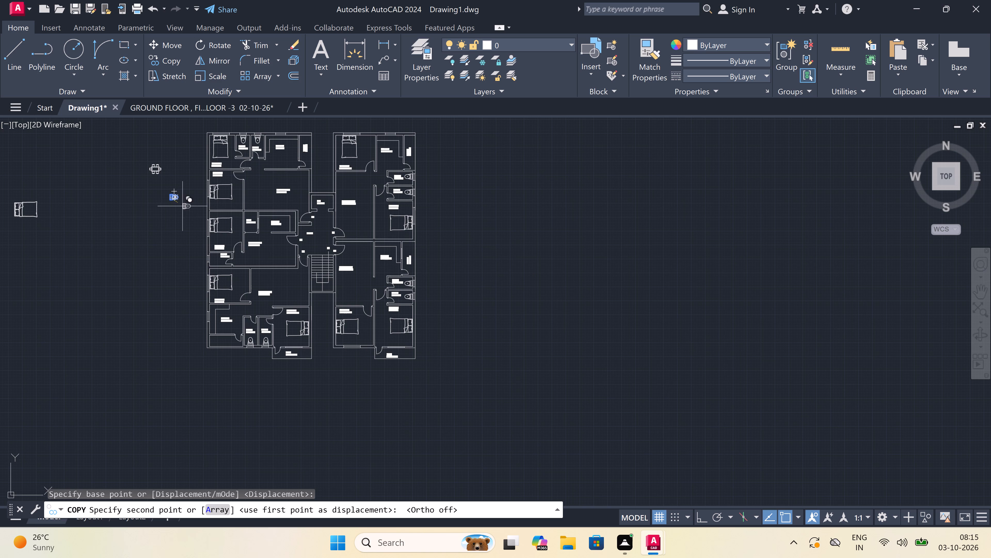
scroll(204, 266, up, 2)
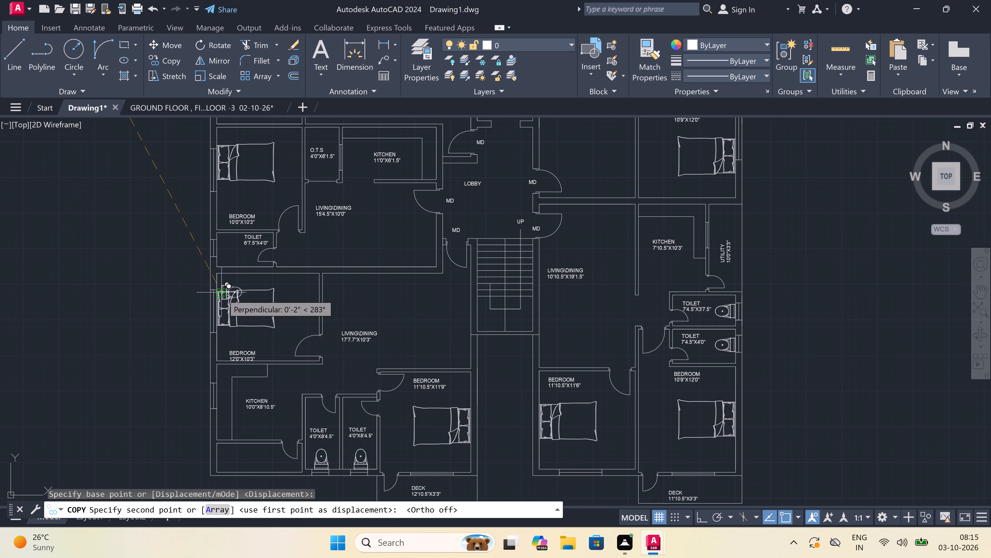
scroll(235, 317, down, 1)
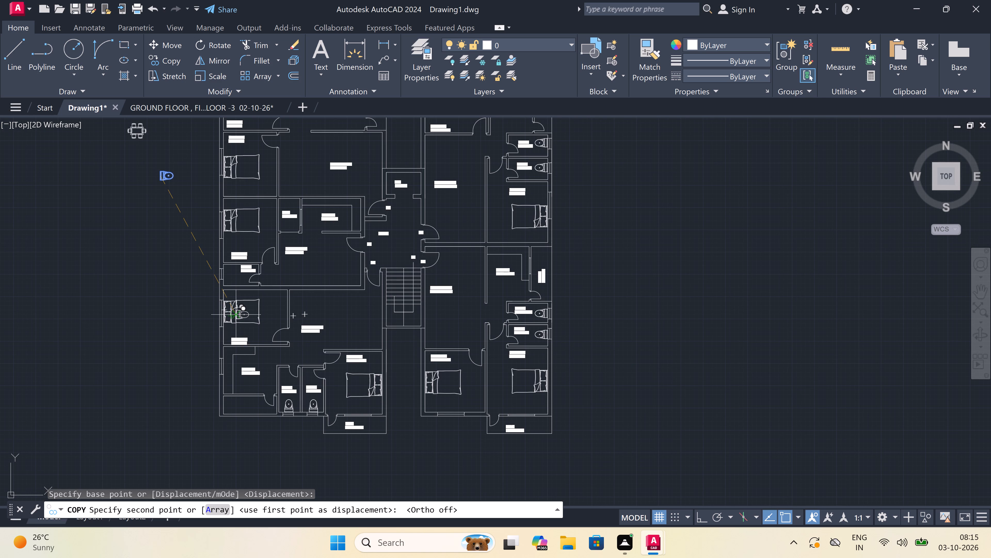
scroll(239, 314, down, 1)
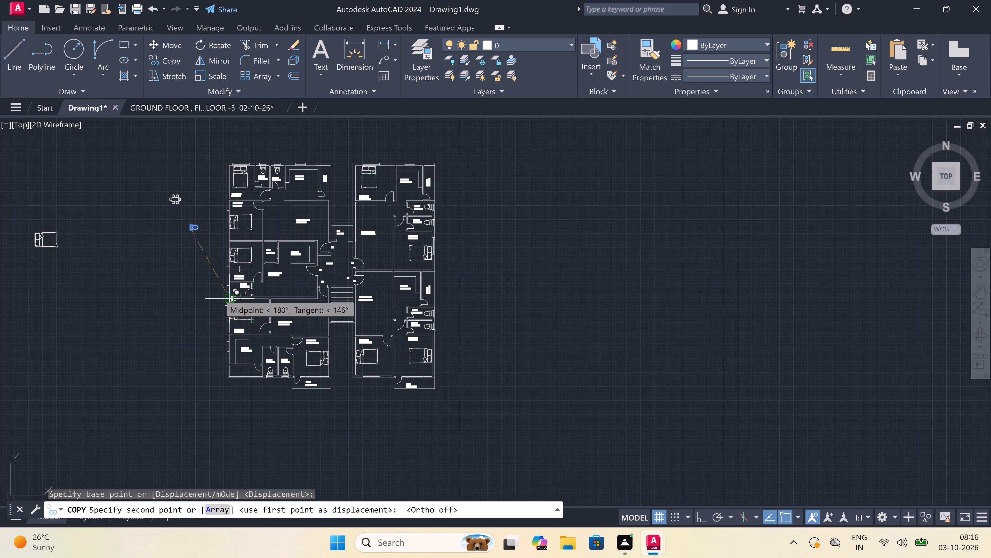
scroll(217, 290, up, 3)
scroll(256, 286, up, 3)
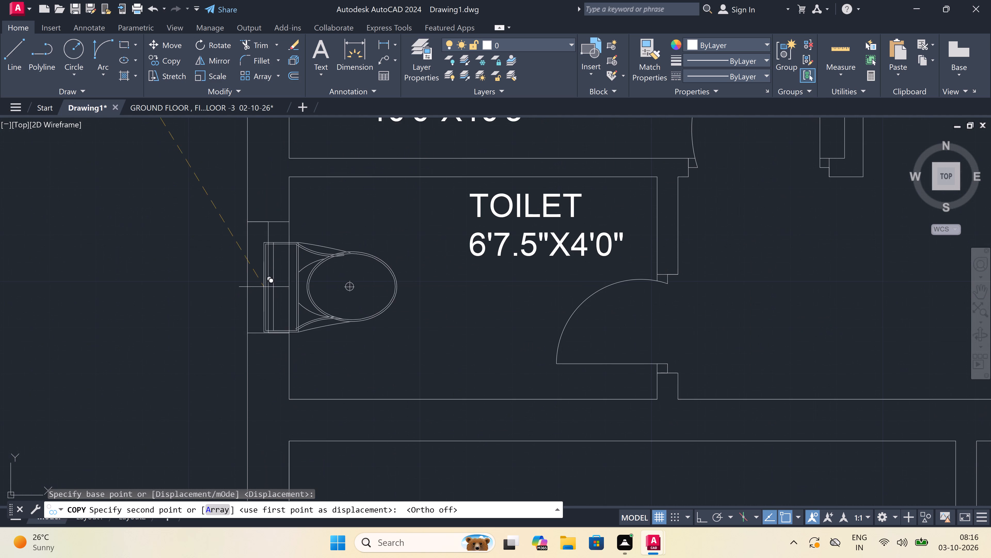
double_click(292, 286)
scroll(293, 286, down, 4)
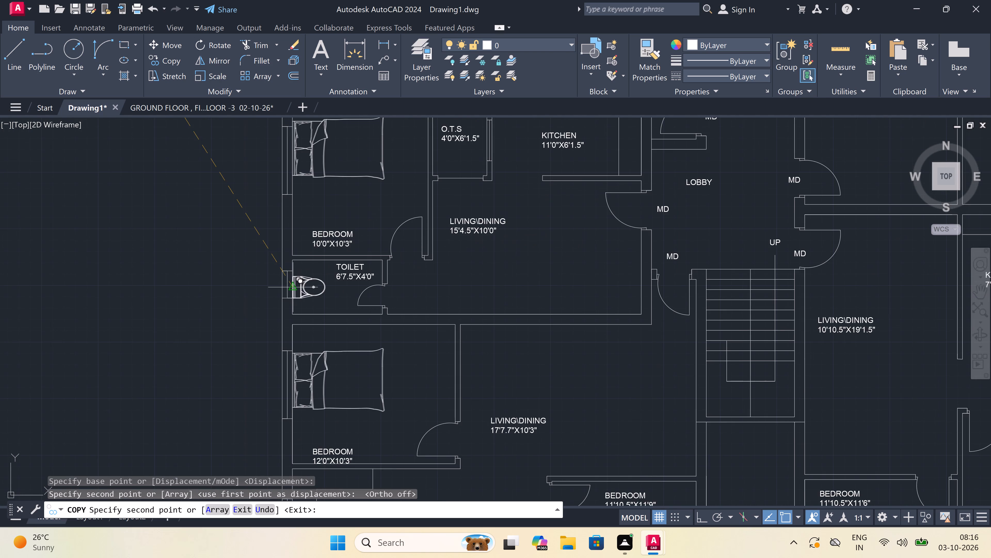
scroll(294, 288, down, 3)
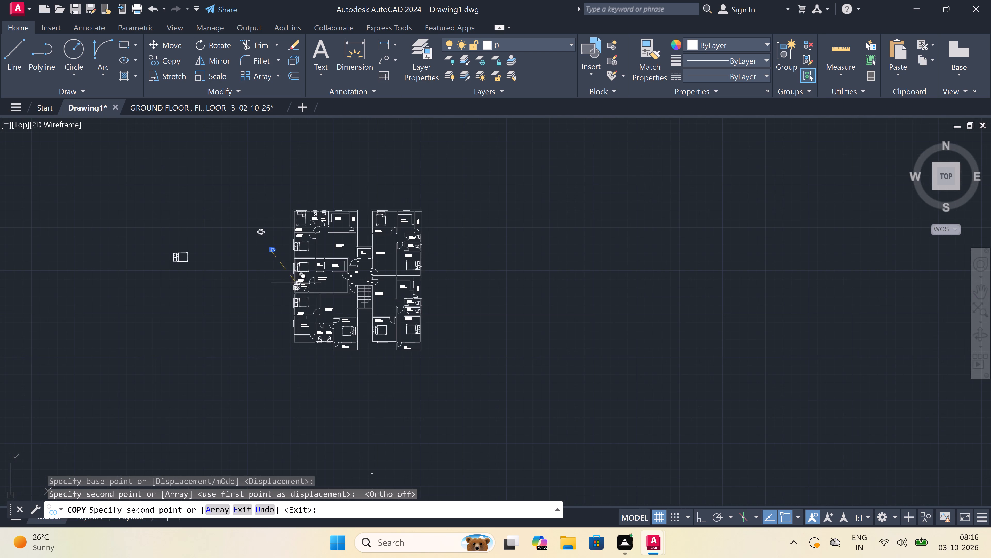
scroll(279, 231, up, 2)
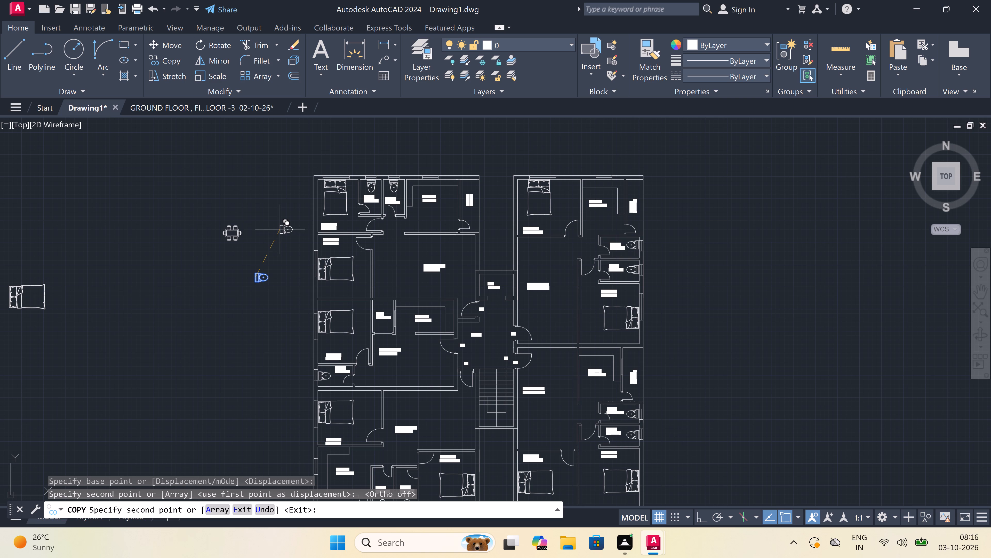
key(Escape)
Copy the loose dining set by its table centre into the southwest of the 17'7.5"X2'0" living/dining and the north end of the 10'10.5"X20'1.5" one.
scroll(261, 224, up, 2)
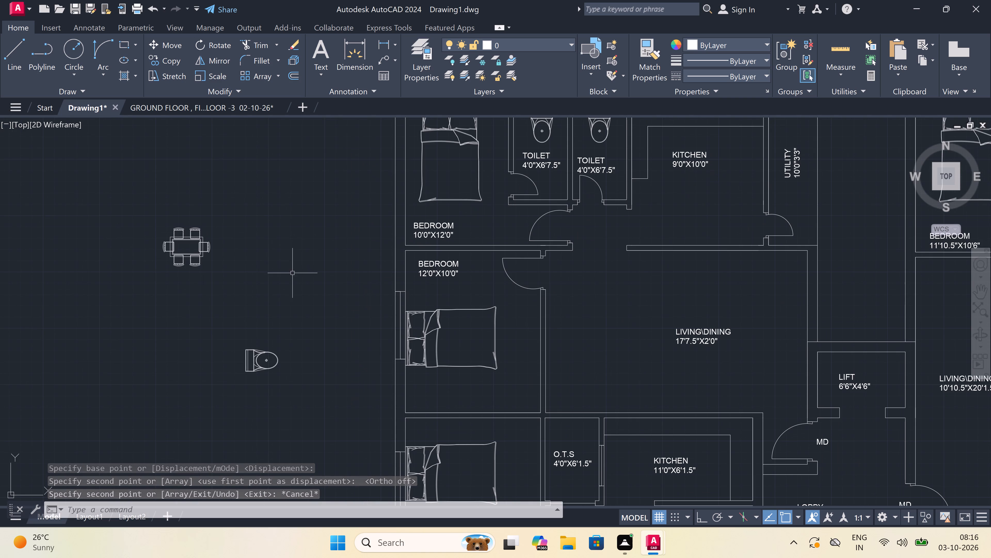
click(257, 188)
double_click(121, 296)
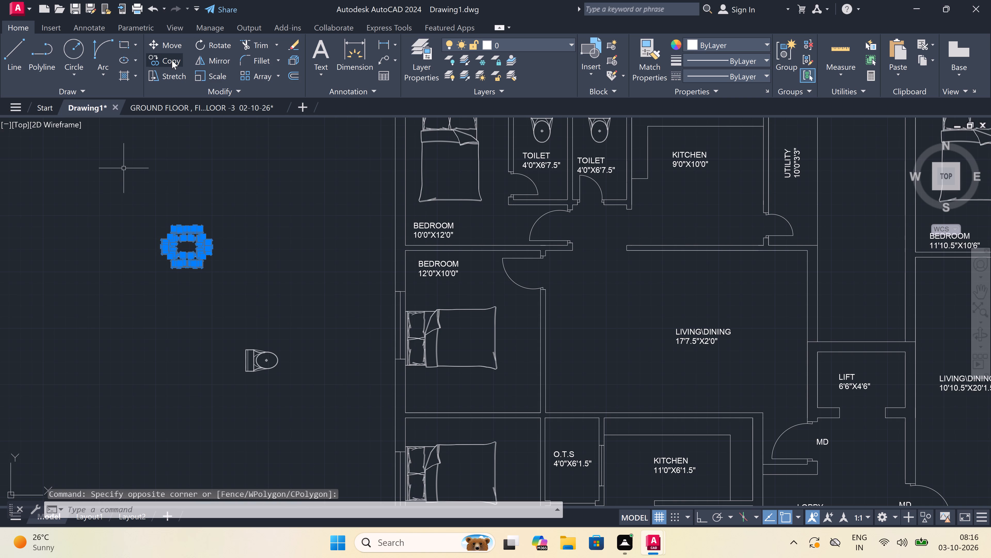
click(172, 56)
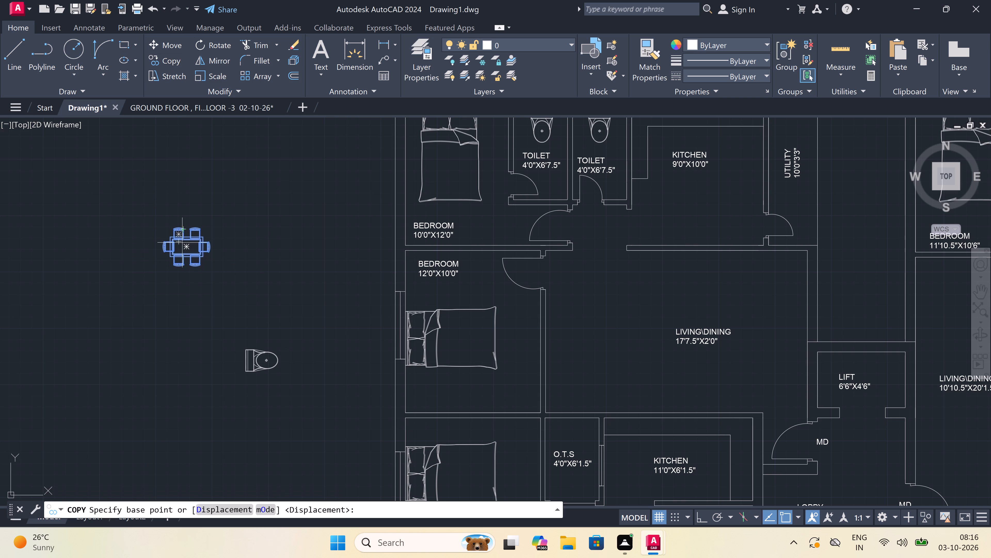
double_click(185, 247)
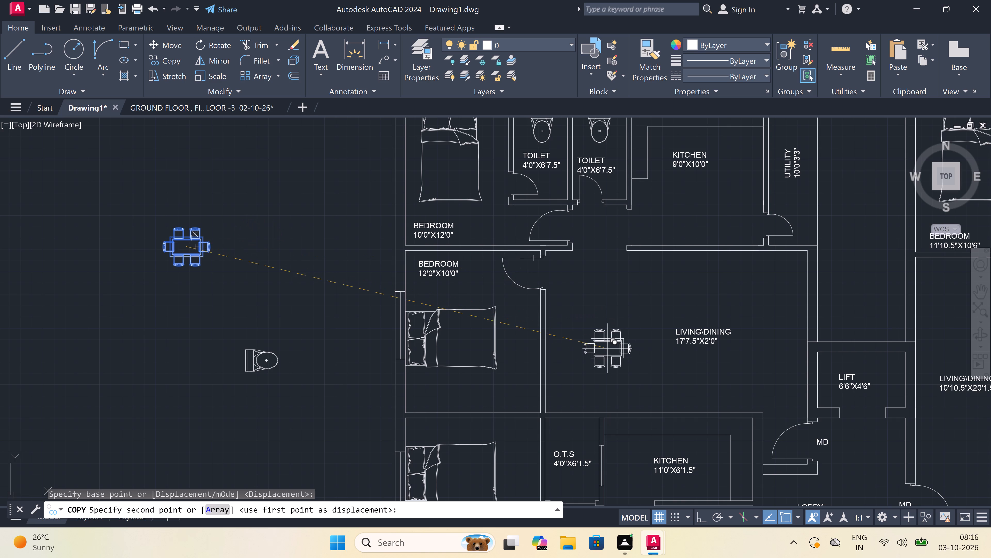
double_click(593, 366)
scroll(257, 353, down, 3)
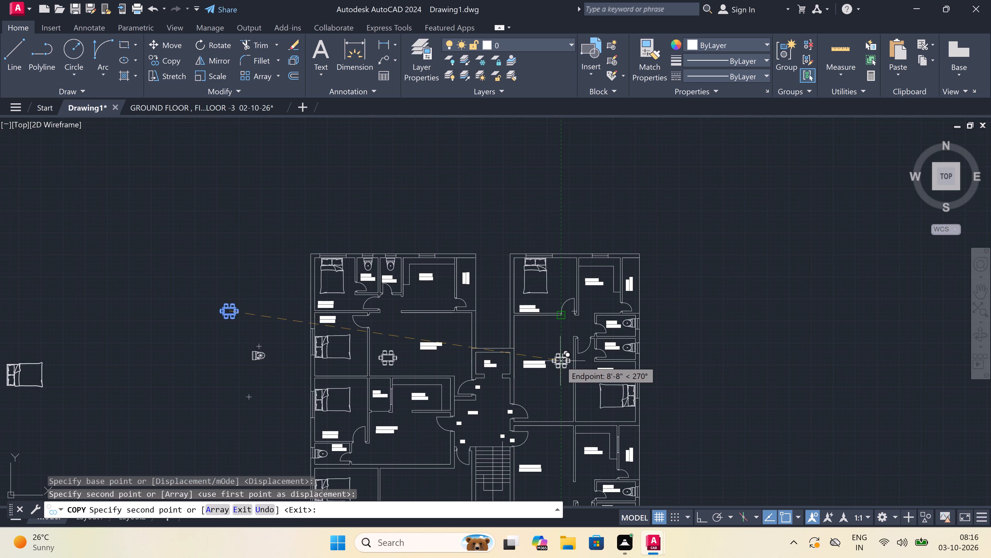
scroll(540, 351, up, 2)
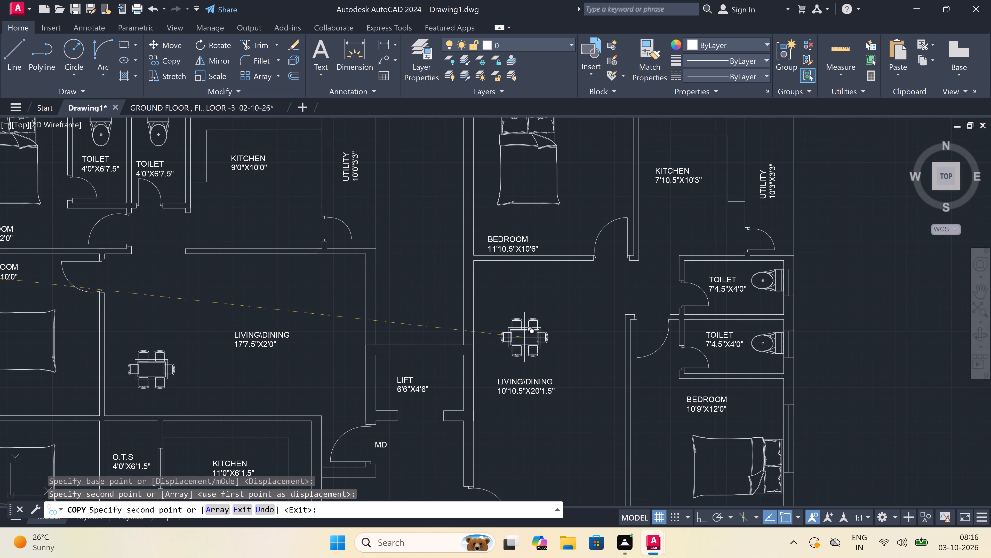
click(510, 296)
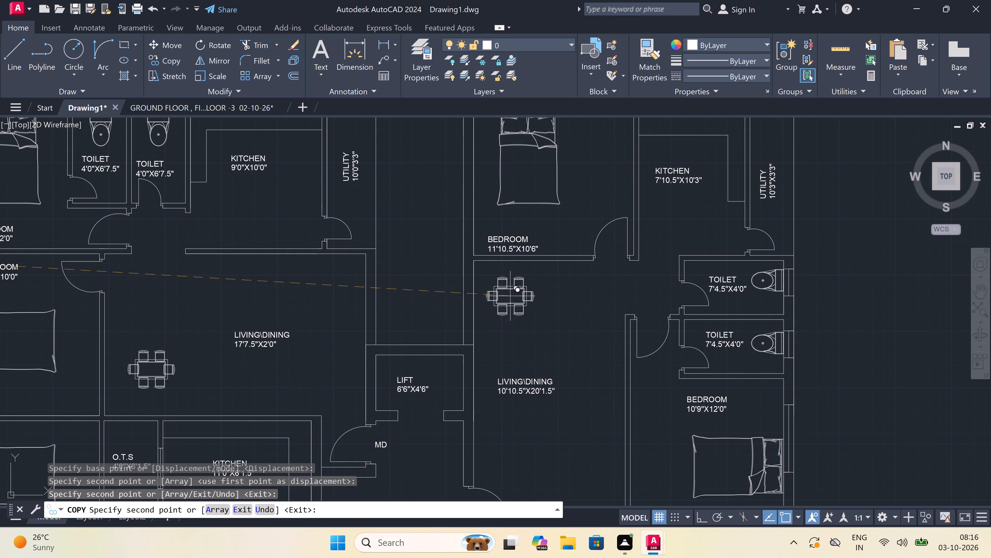
Place dining set copies near the south wall of the 10'10.5"X19'1.5" living/dining and in the northwest corner of the 17'7.7"X10'3" one.
scroll(447, 261, down, 5)
scroll(455, 301, up, 4)
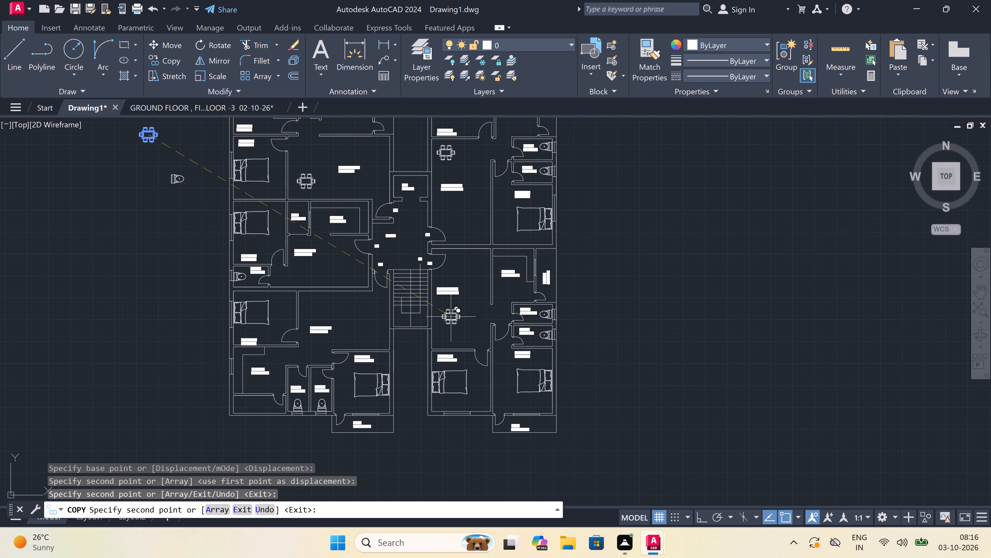
scroll(451, 319, up, 4)
scroll(444, 335, down, 2)
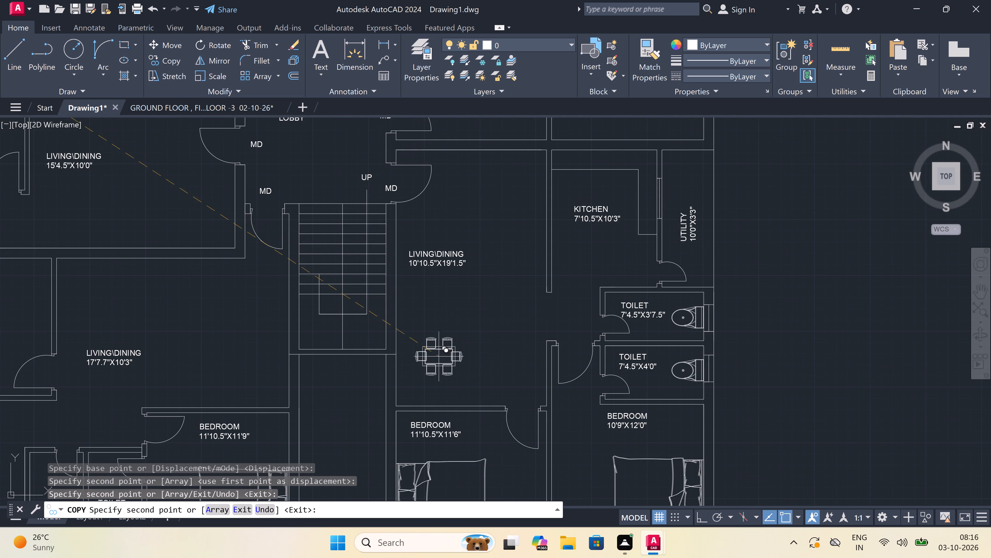
click(435, 364)
scroll(438, 336, down, 4)
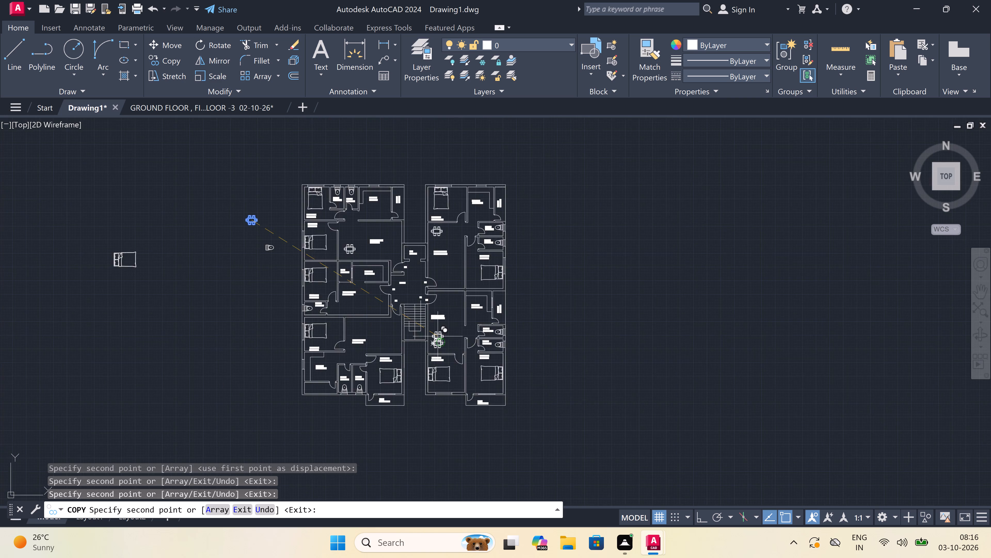
scroll(438, 336, down, 1)
scroll(363, 339, up, 3)
scroll(491, 330, up, 1)
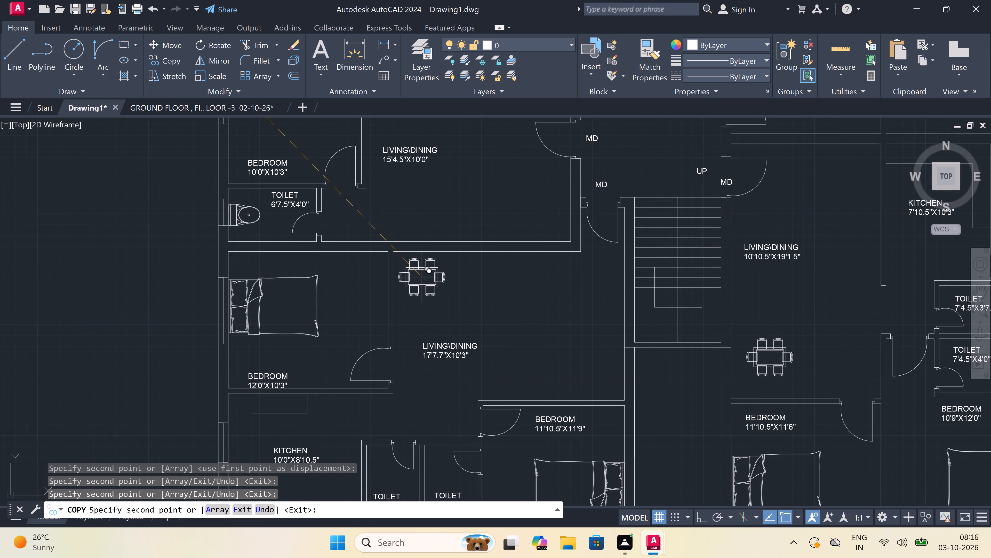
double_click(426, 281)
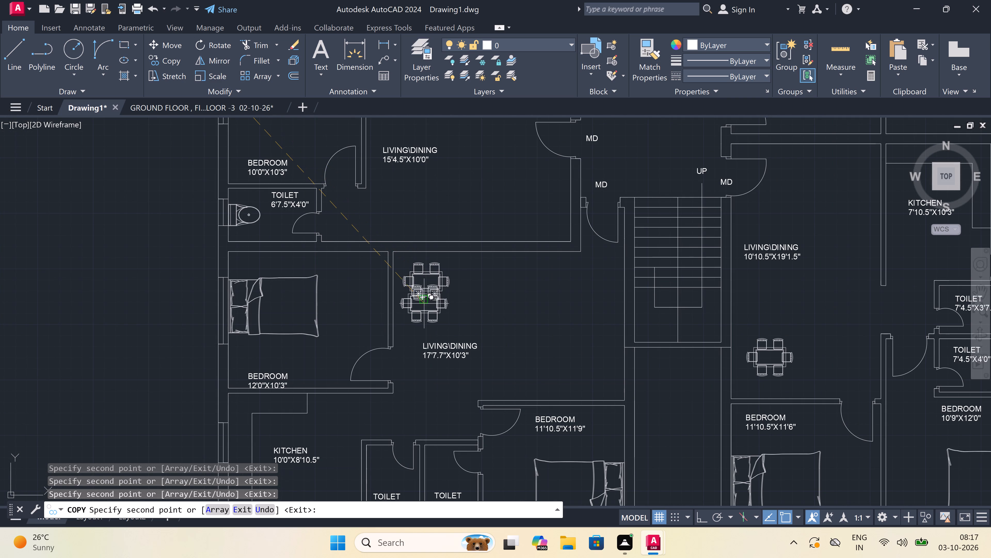
key(Escape)
Delete the loose source dining set, WC and bed lying west of the plan.
scroll(424, 301, down, 3)
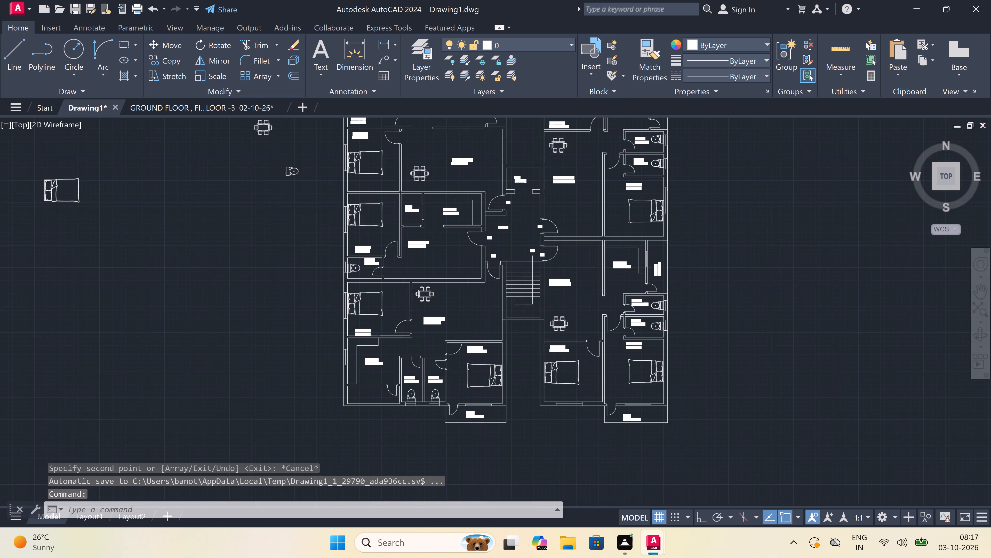
scroll(425, 303, down, 1)
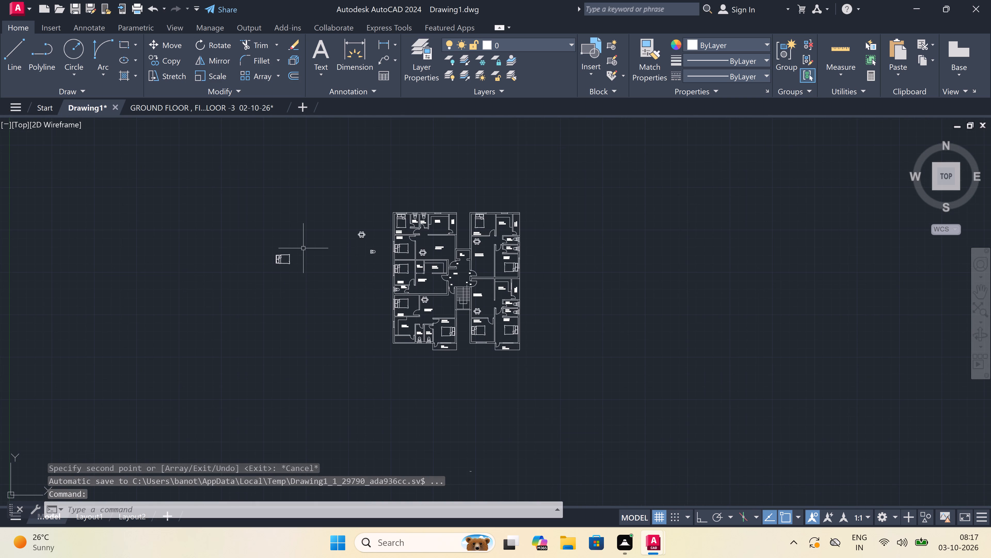
scroll(304, 251, up, 2)
scroll(444, 216, up, 2)
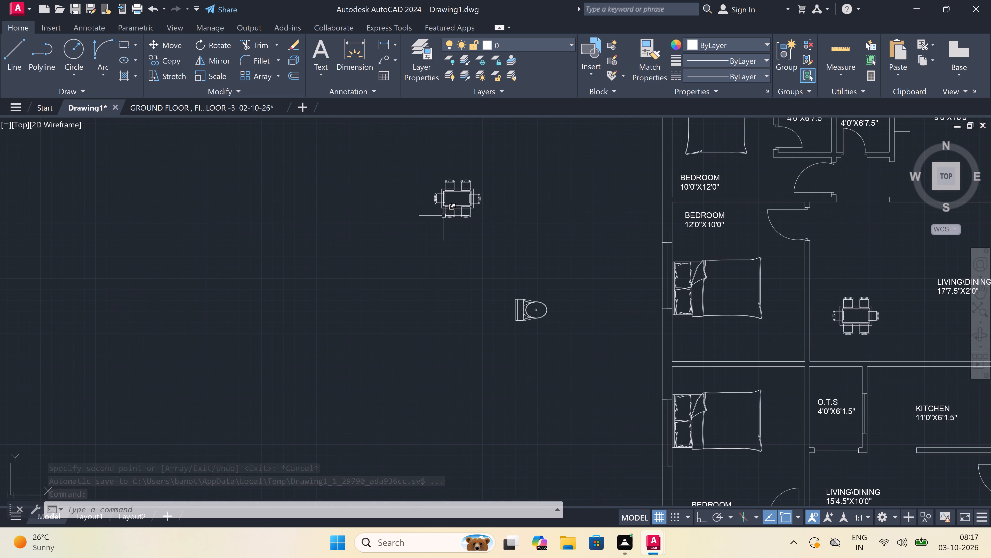
scroll(445, 215, down, 2)
scroll(470, 195, up, 2)
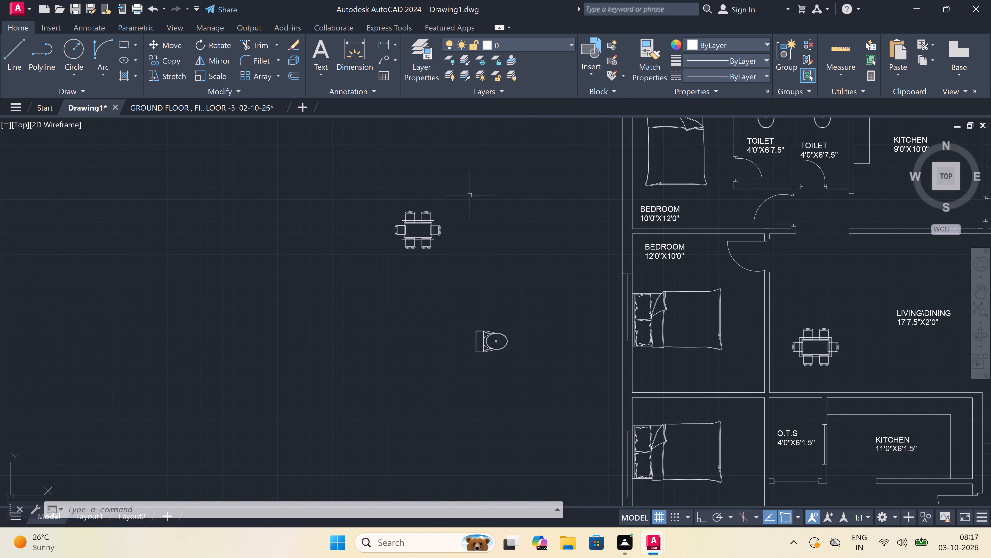
click(470, 195)
double_click(245, 298)
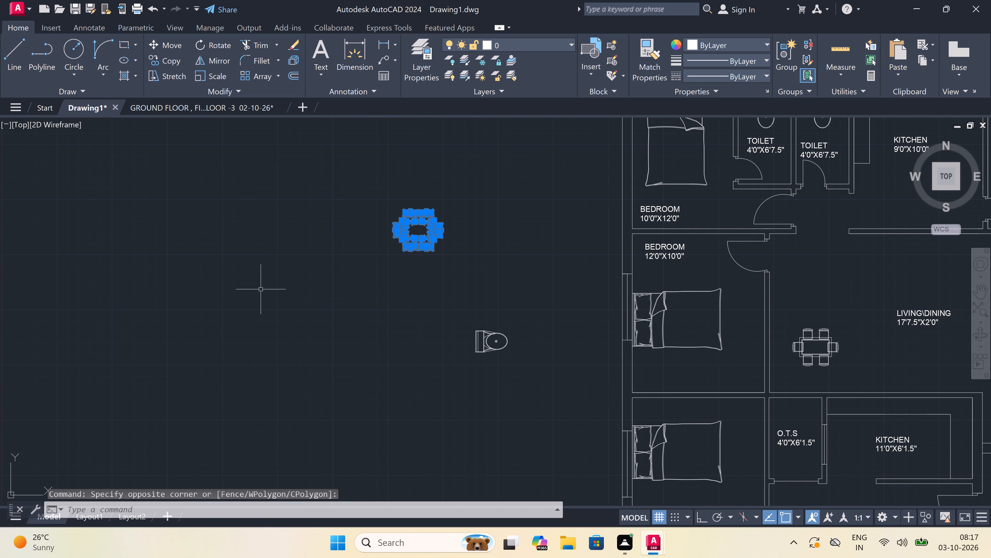
click(574, 271)
double_click(352, 395)
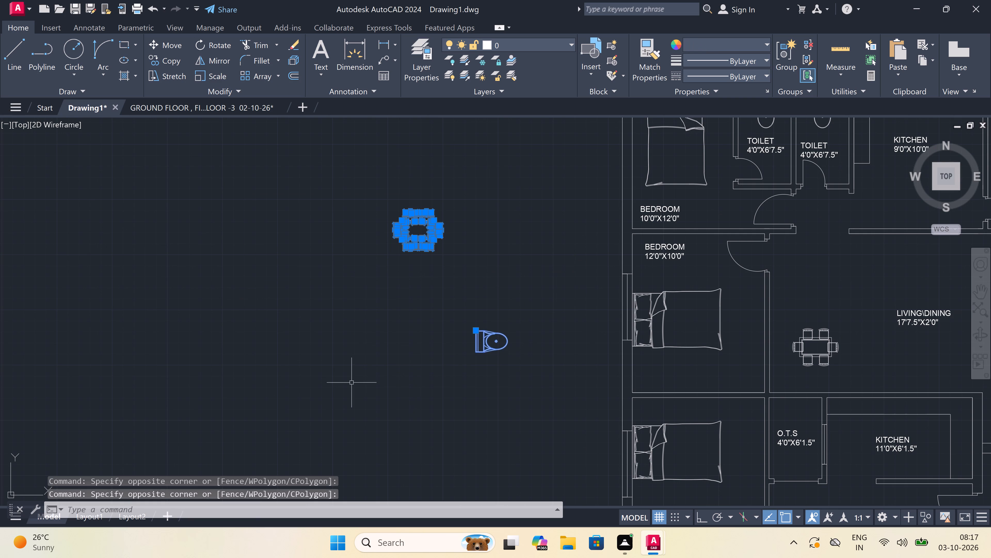
scroll(352, 345, down, 4)
double_click(334, 313)
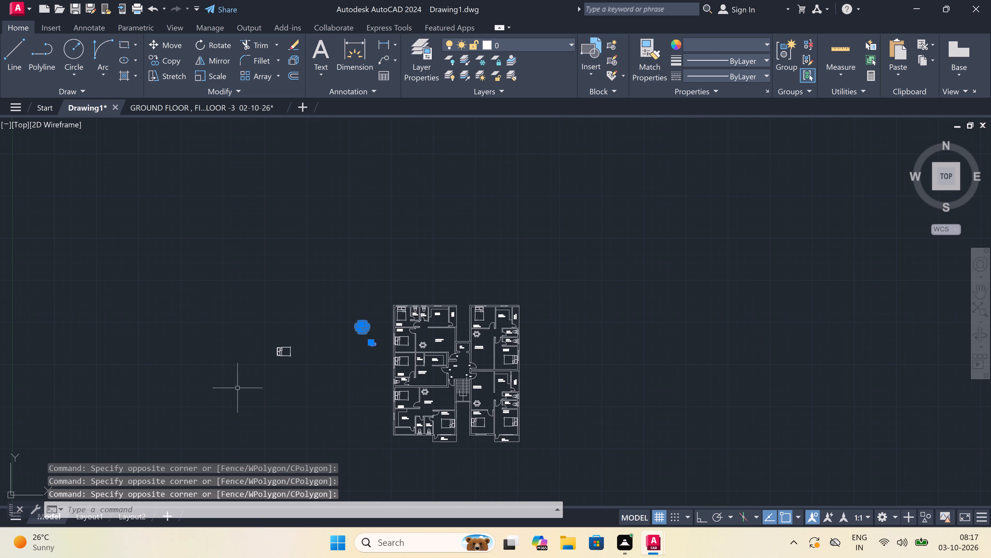
click(311, 306)
double_click(229, 393)
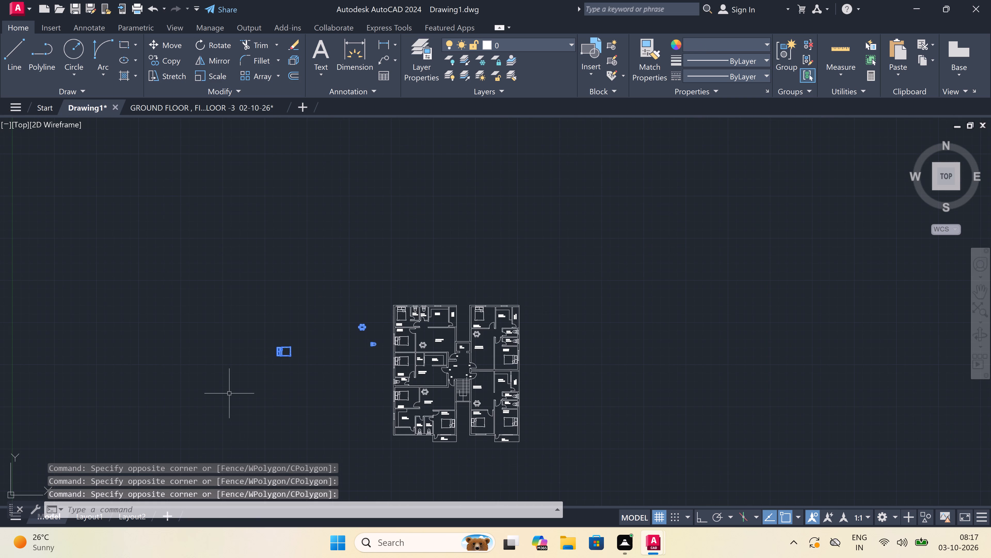
key(Delete)
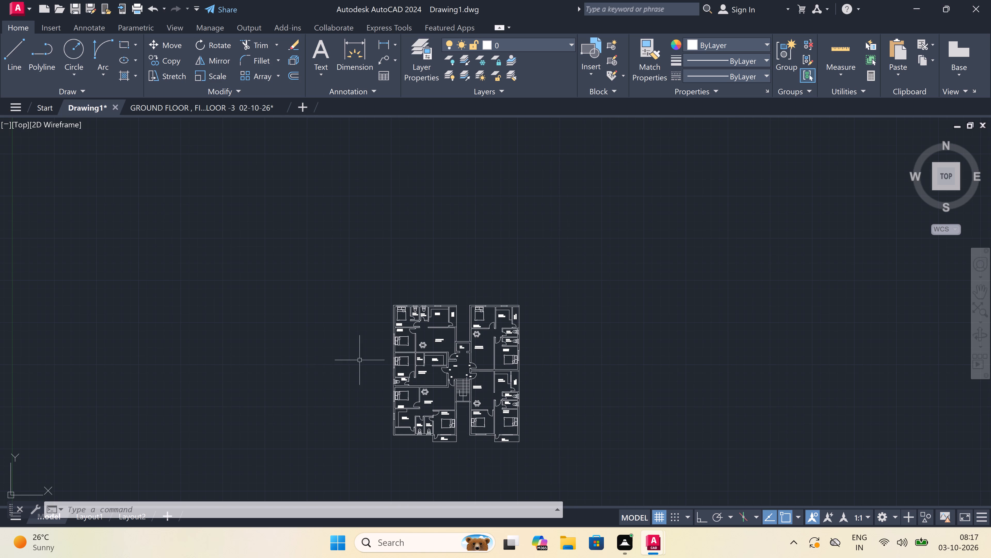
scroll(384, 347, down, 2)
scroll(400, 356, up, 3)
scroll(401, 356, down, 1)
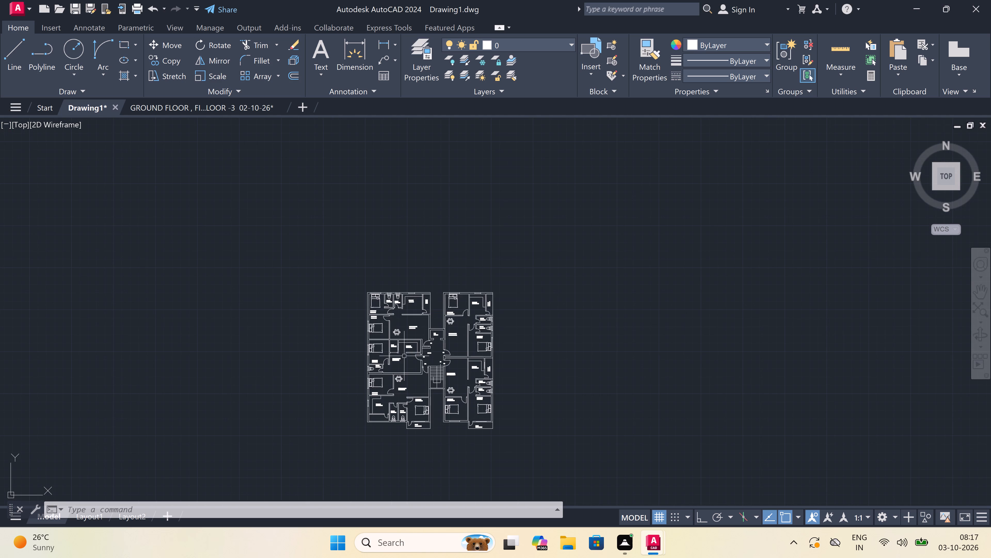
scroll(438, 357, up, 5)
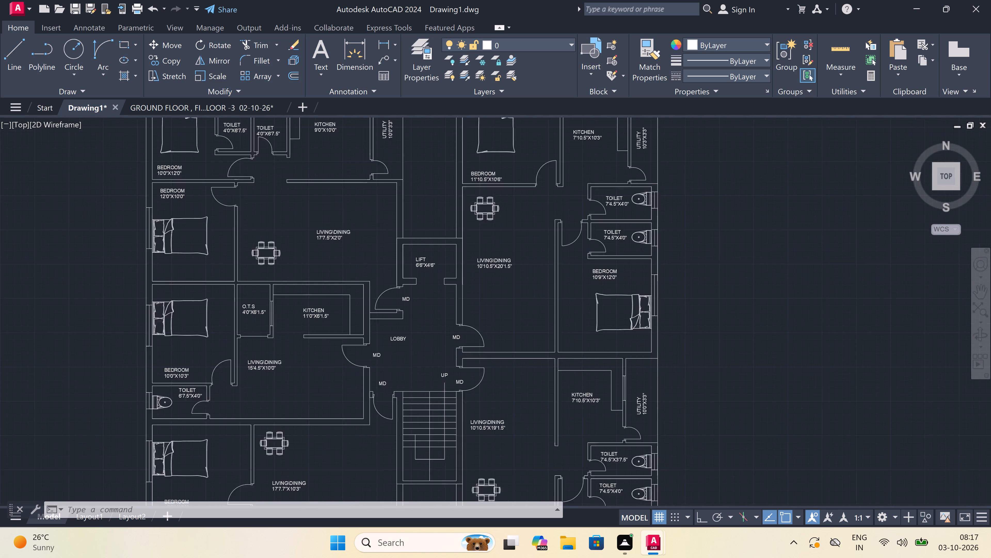
Move the LIVING\DINING 10'10.5"X20'1.5" label slightly northeast, toward the middle of its room.
scroll(394, 353, down, 3)
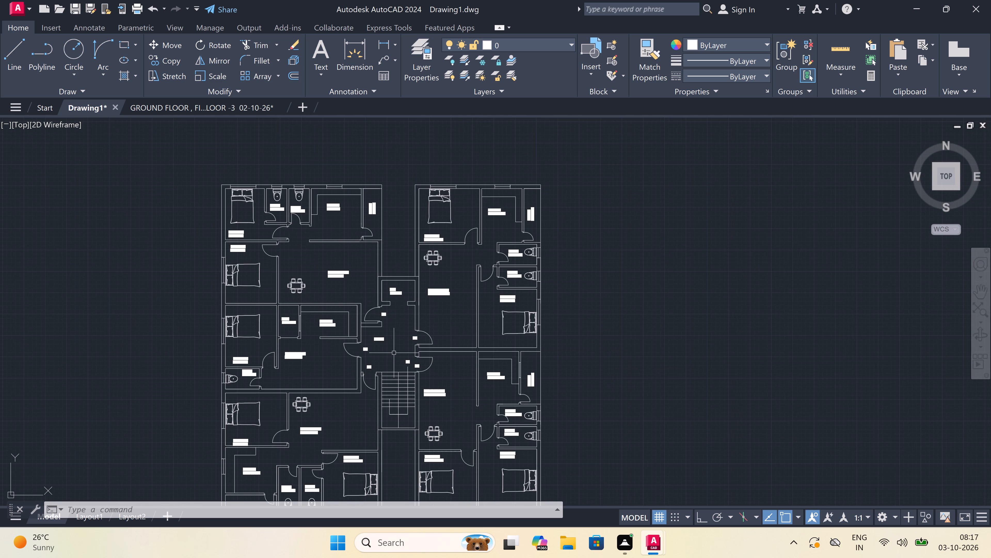
scroll(388, 350, up, 1)
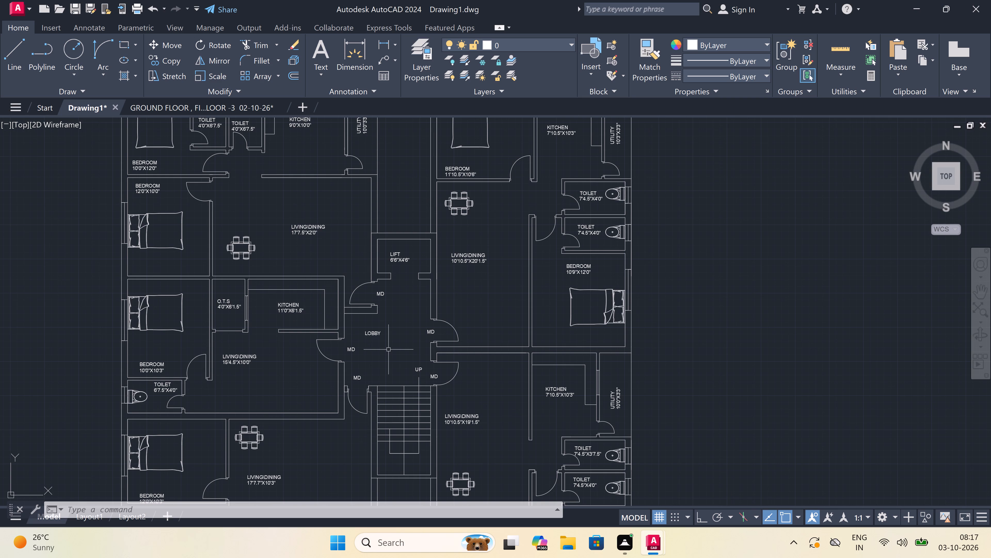
scroll(388, 350, down, 1)
scroll(416, 320, up, 1)
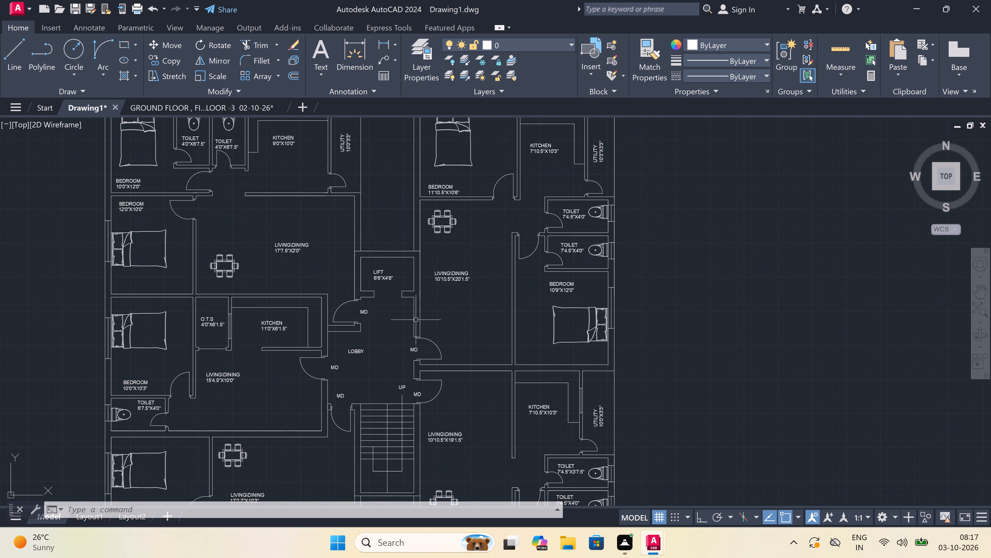
scroll(454, 274, up, 1)
double_click(454, 274)
double_click(421, 272)
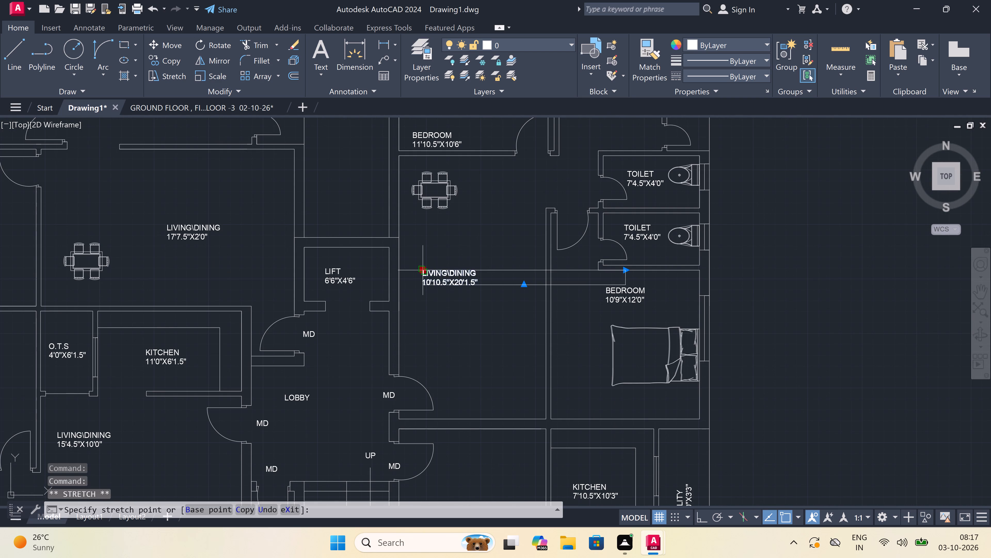
click(457, 259)
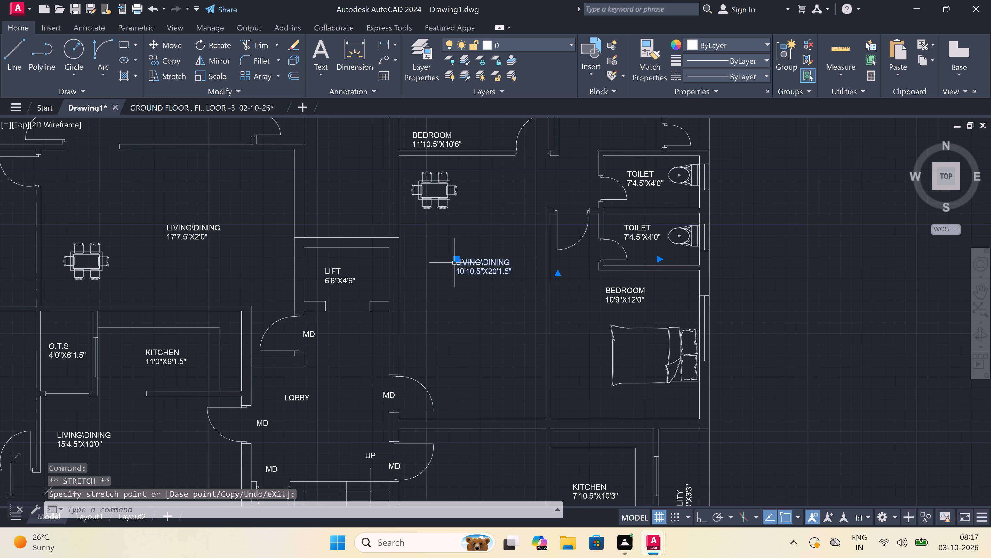
key(Escape)
Move the LIVING\DINING 17'7.5"X2'0" label southwest, just east of that room's dining set.
scroll(445, 272, down, 1)
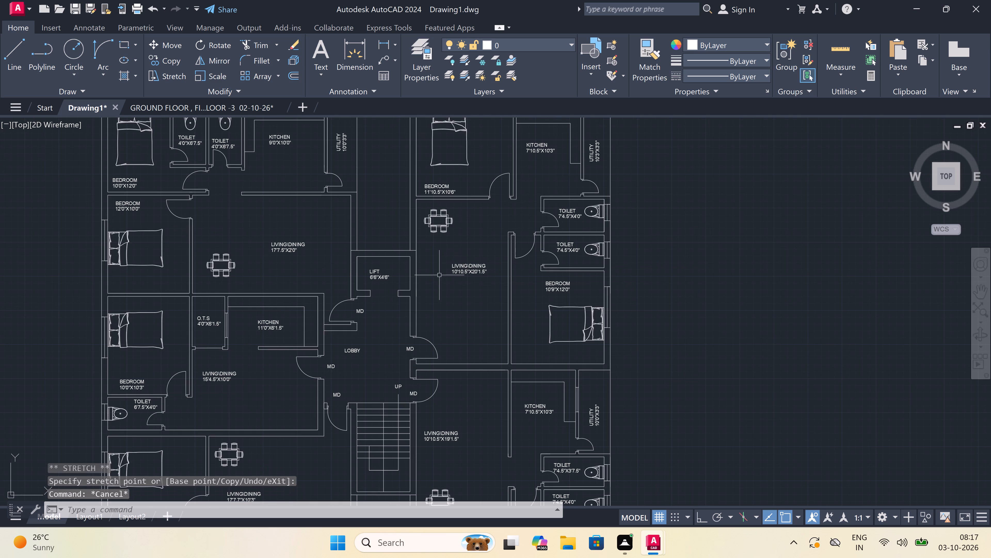
scroll(273, 246, up, 1)
double_click(279, 243)
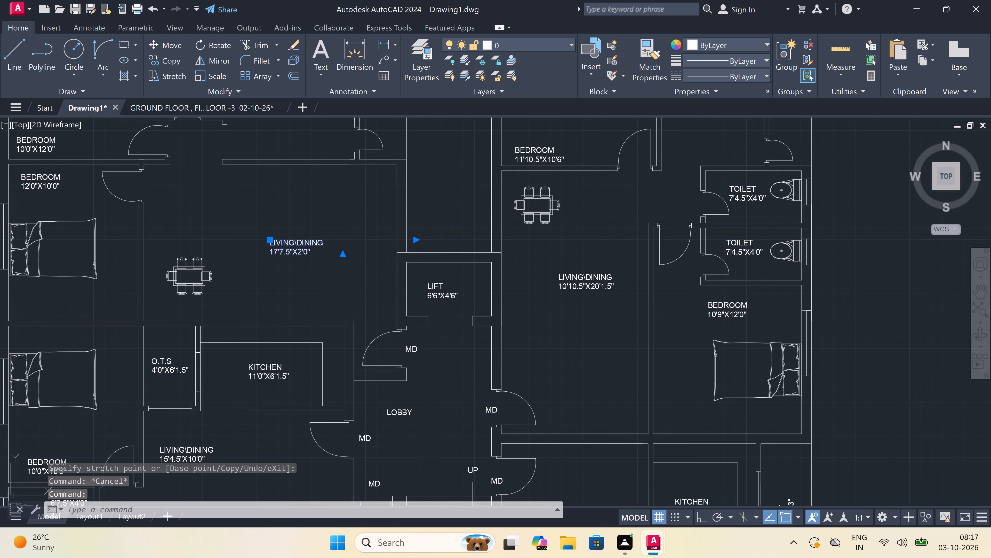
double_click(253, 260)
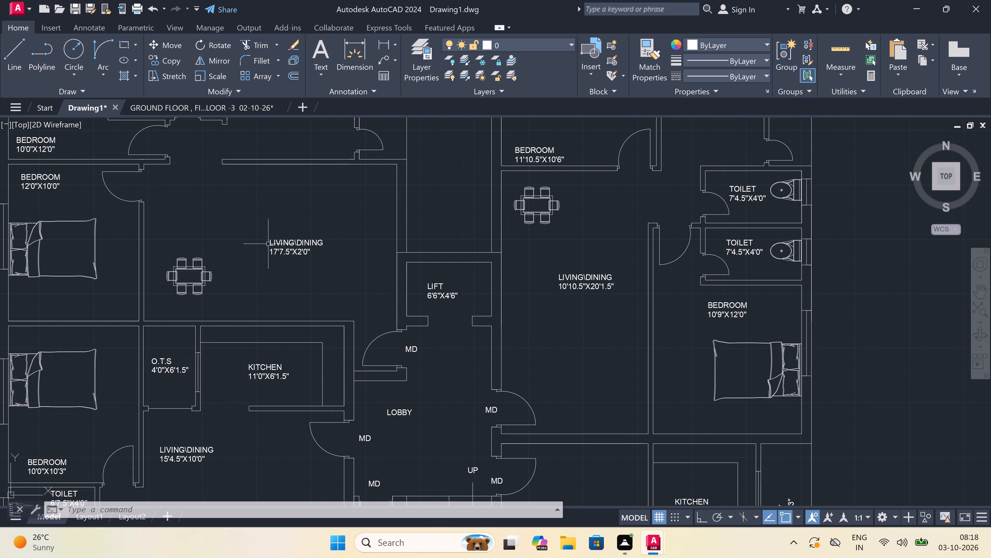
click(277, 241)
double_click(267, 240)
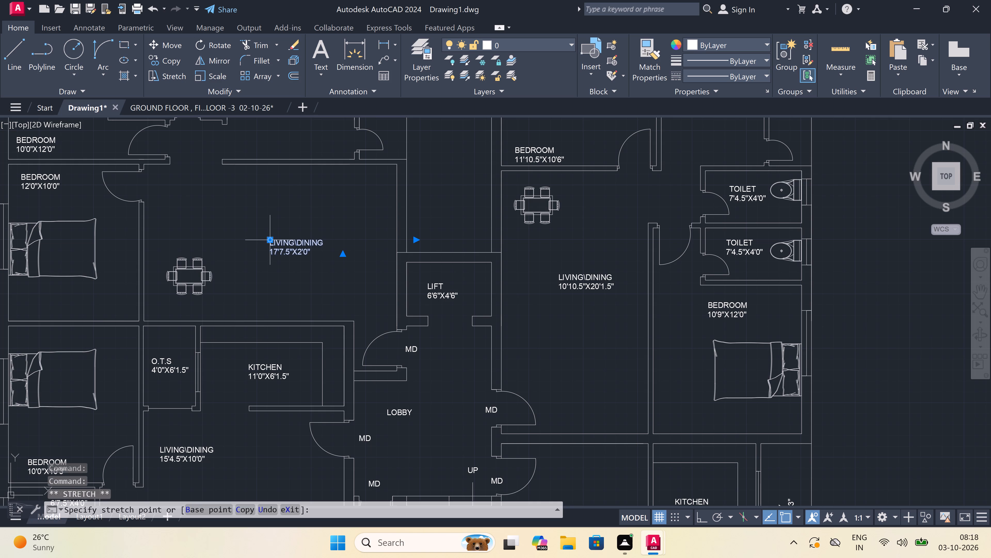
double_click(242, 283)
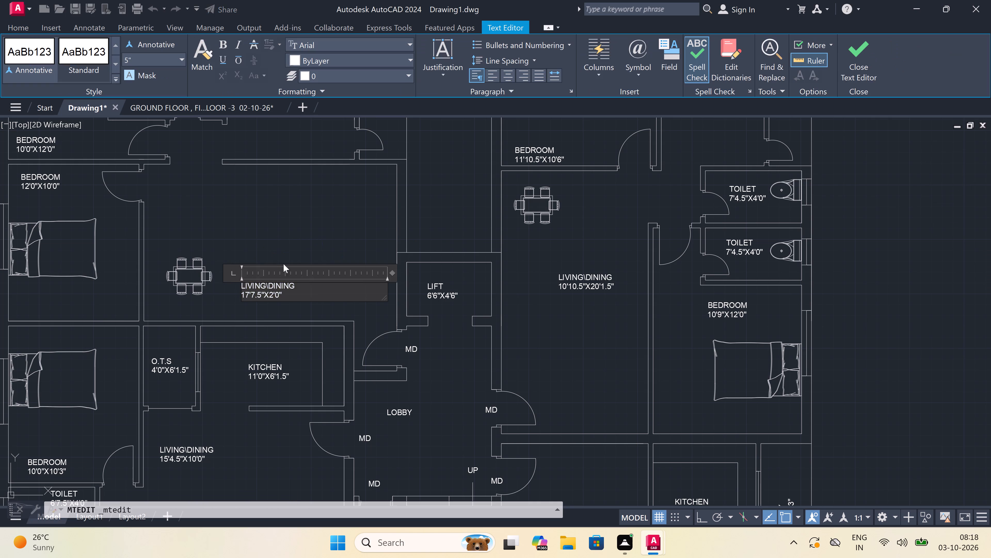
key(Escape)
Move the LIVING\DINING 15'4.5"X10'0" label southeast, toward the middle of its room.
scroll(283, 263, down, 4)
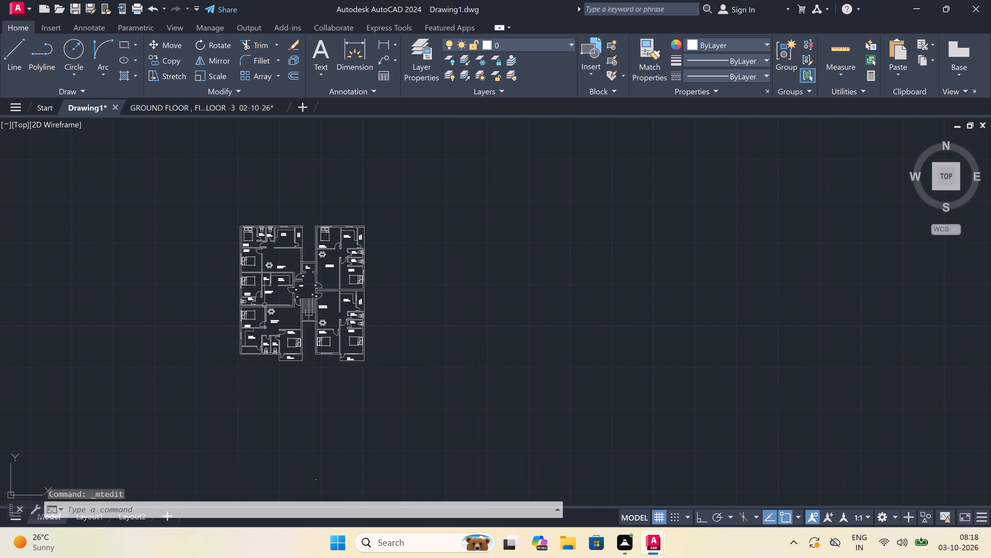
scroll(262, 306, up, 3)
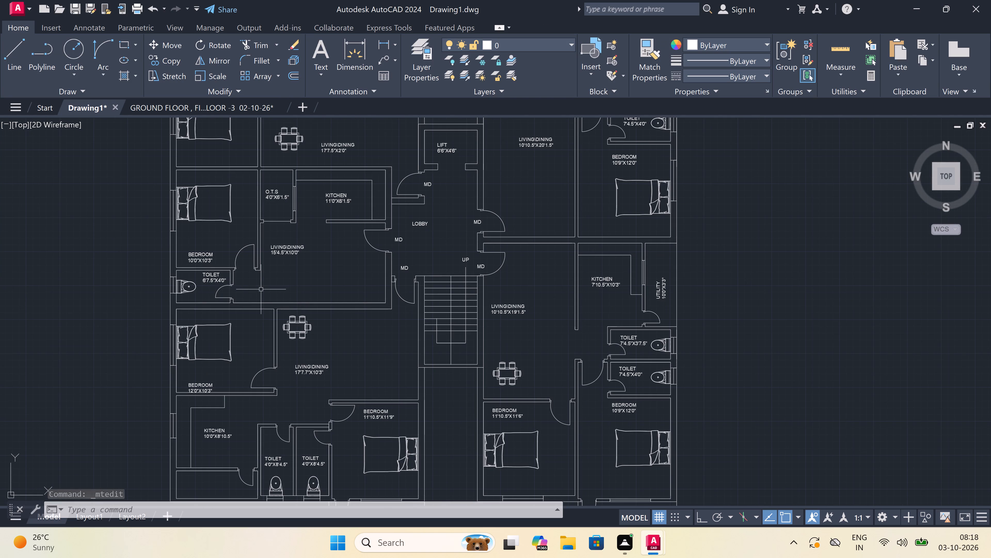
scroll(261, 289, down, 1)
scroll(263, 256, up, 2)
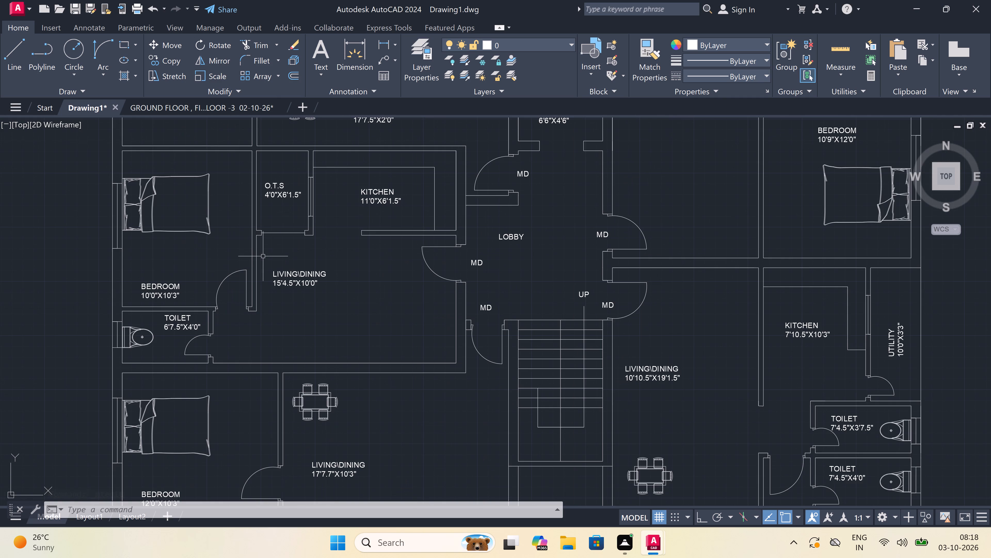
click(289, 278)
click(273, 269)
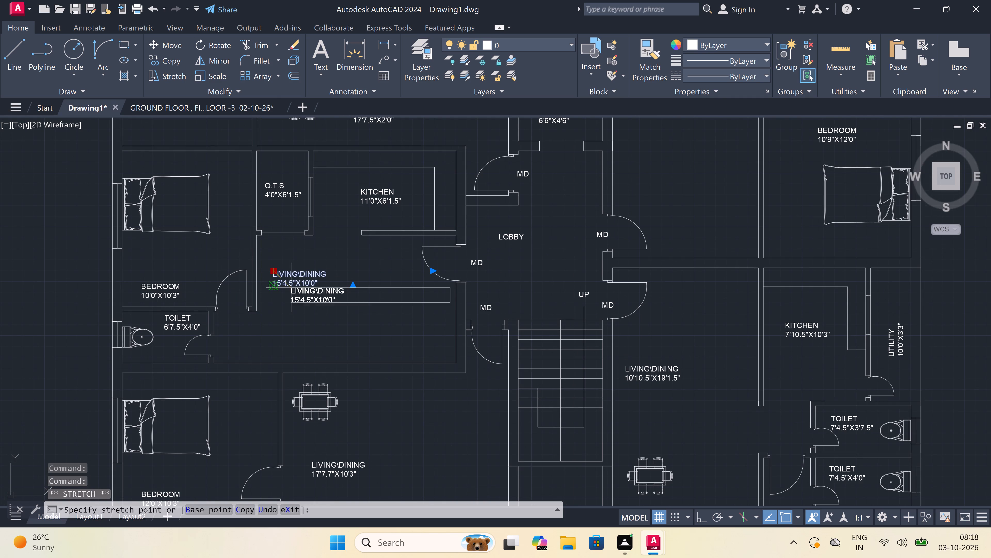
click(326, 291)
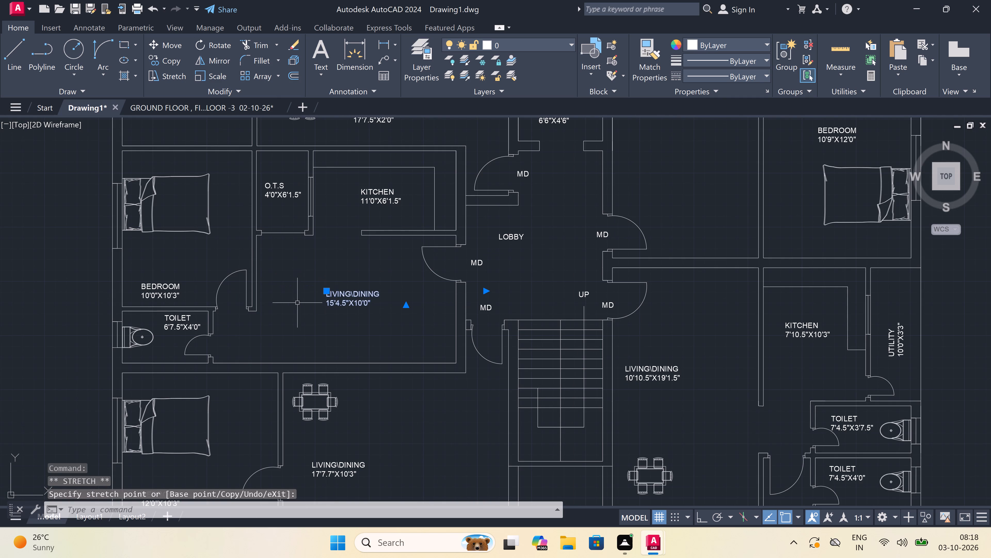
key(Escape)
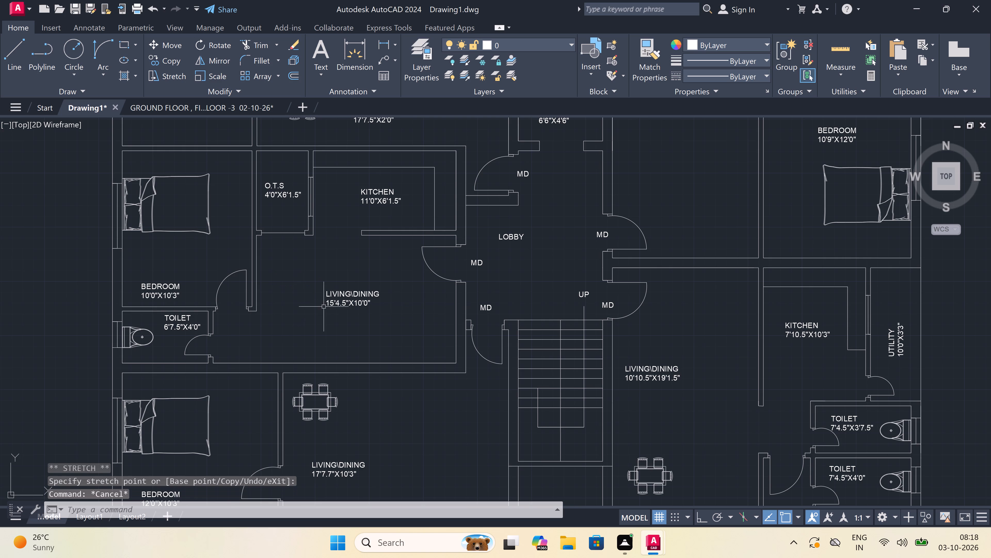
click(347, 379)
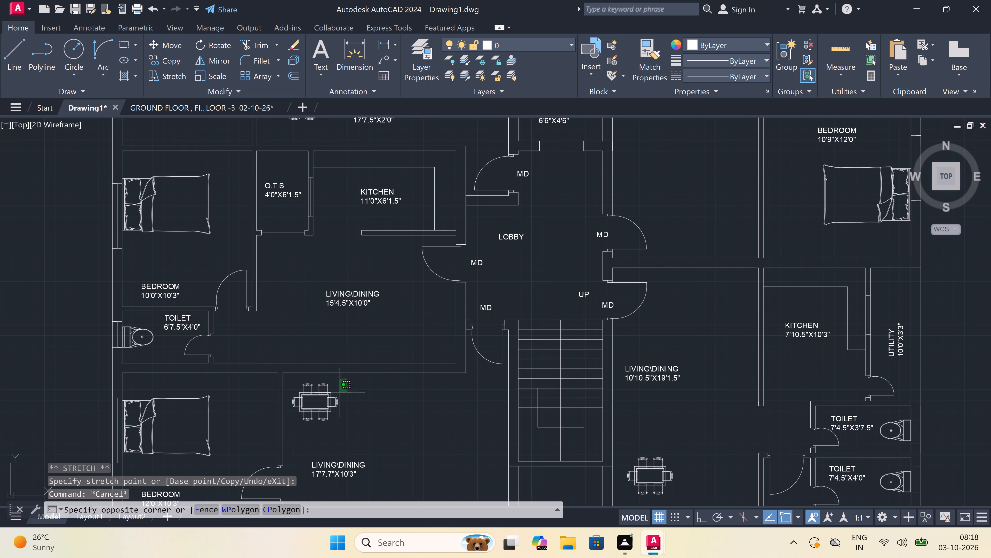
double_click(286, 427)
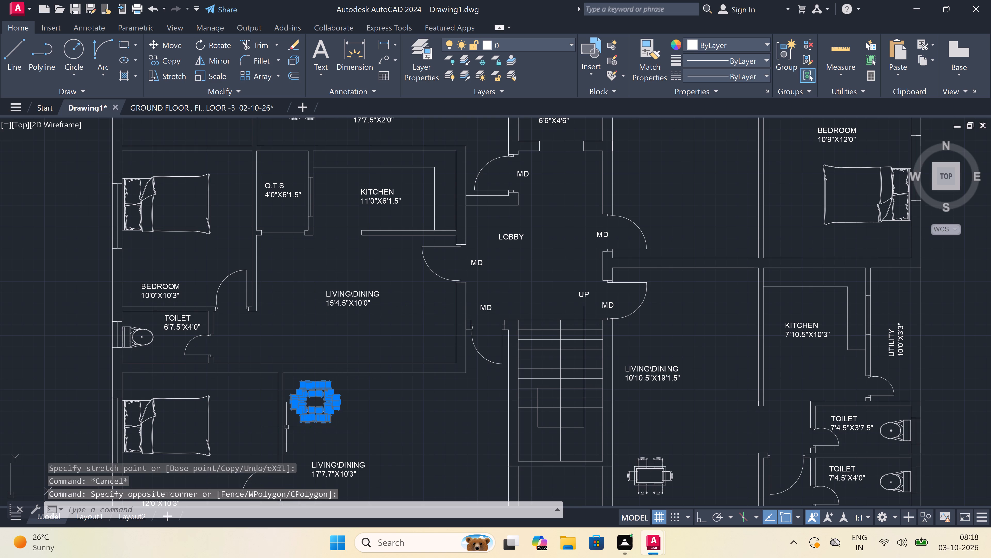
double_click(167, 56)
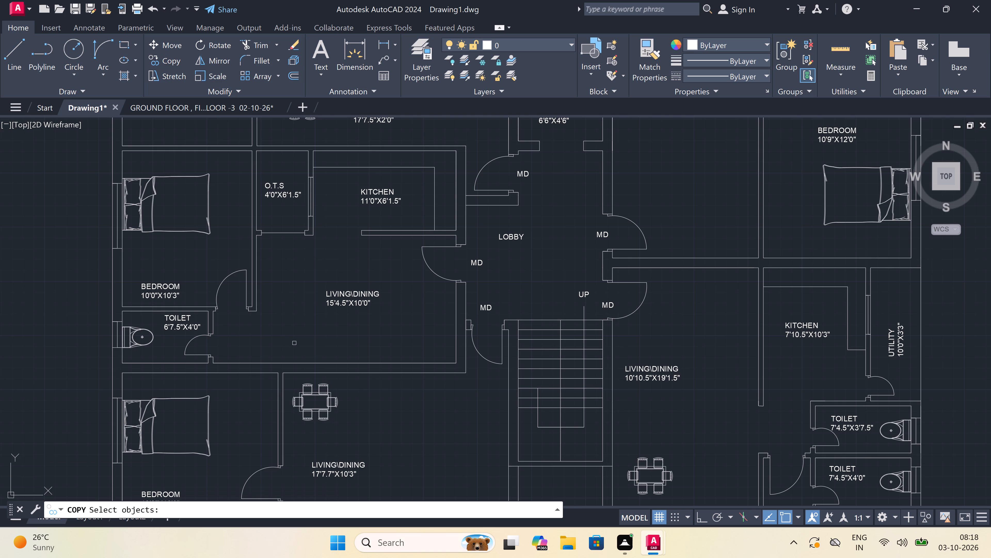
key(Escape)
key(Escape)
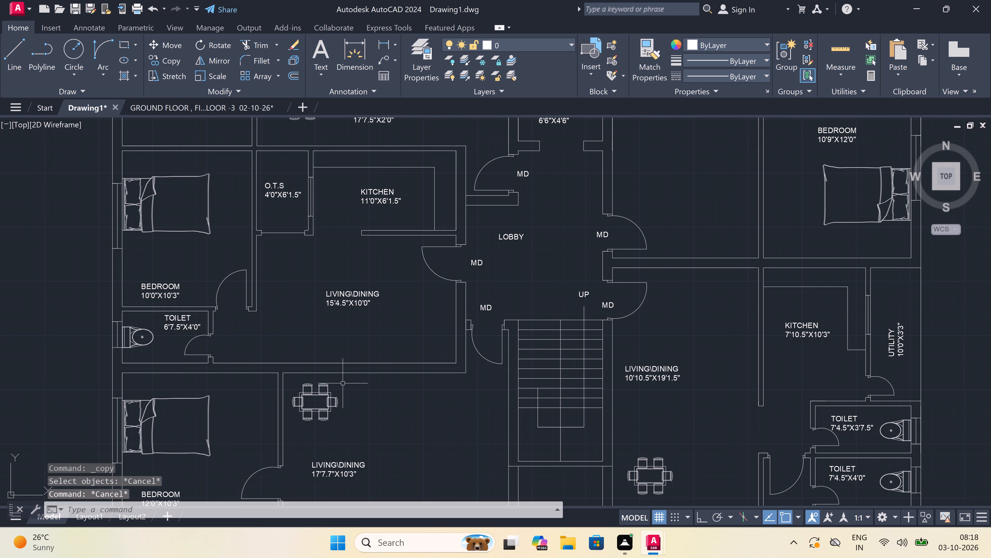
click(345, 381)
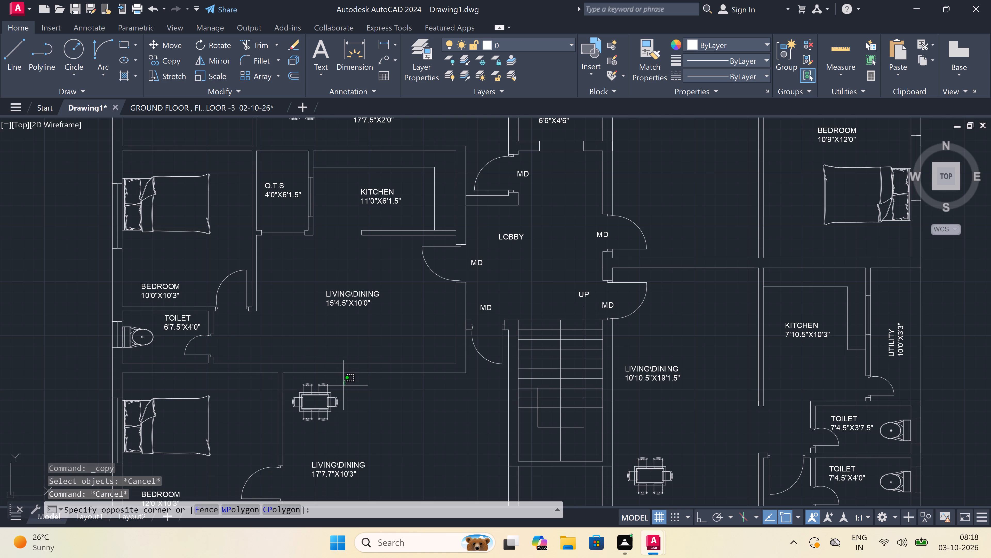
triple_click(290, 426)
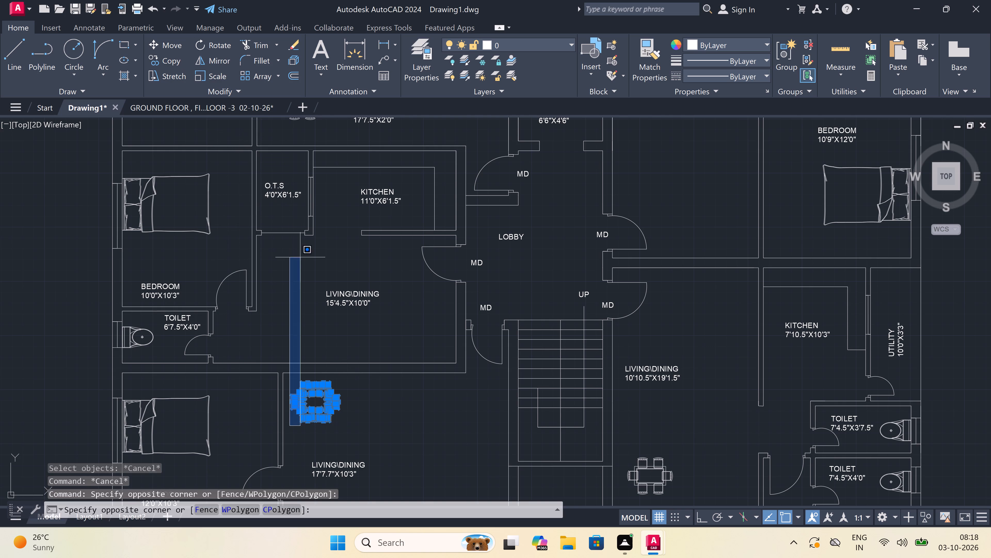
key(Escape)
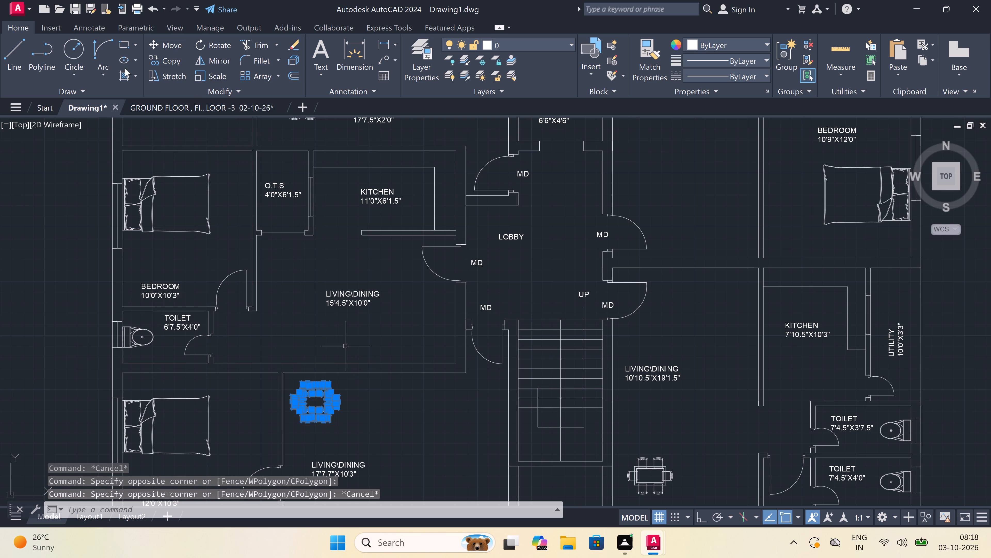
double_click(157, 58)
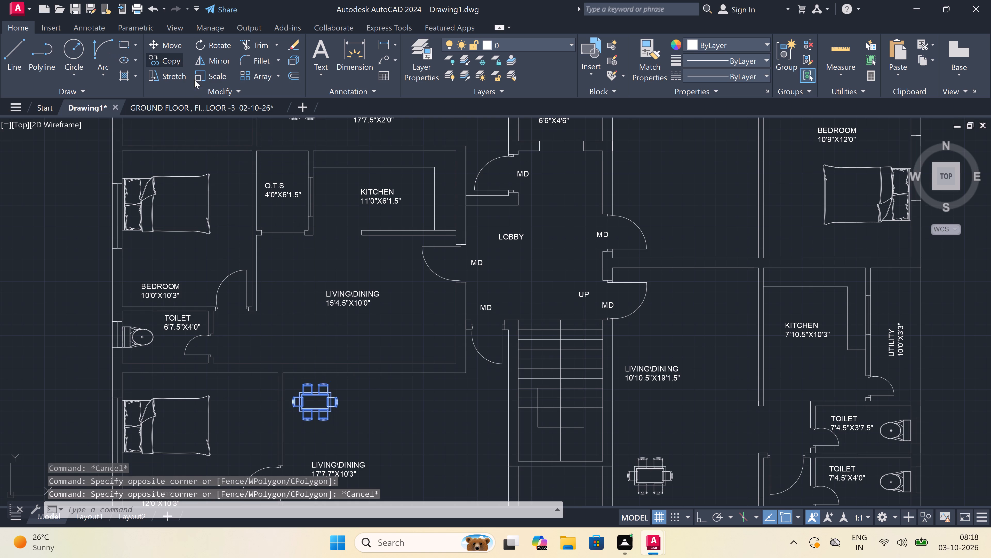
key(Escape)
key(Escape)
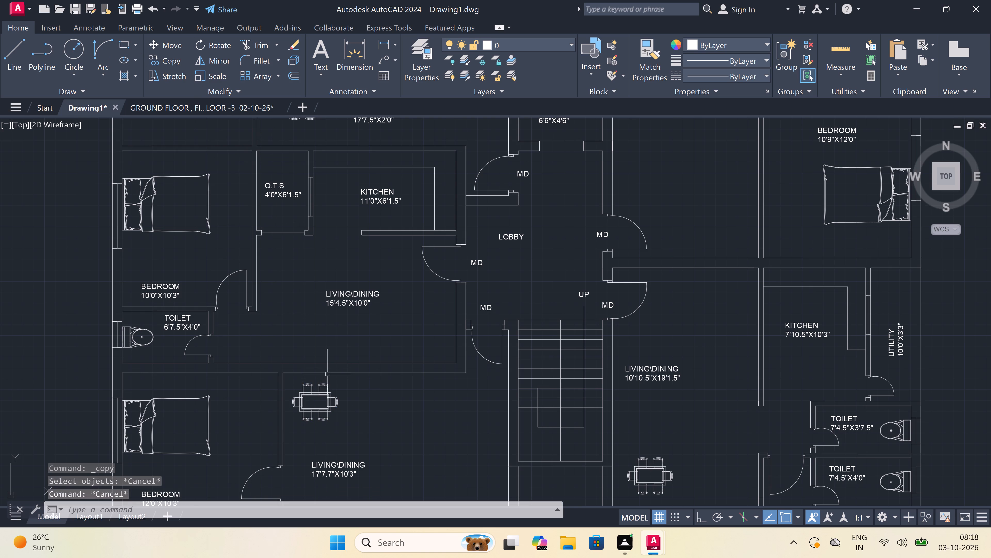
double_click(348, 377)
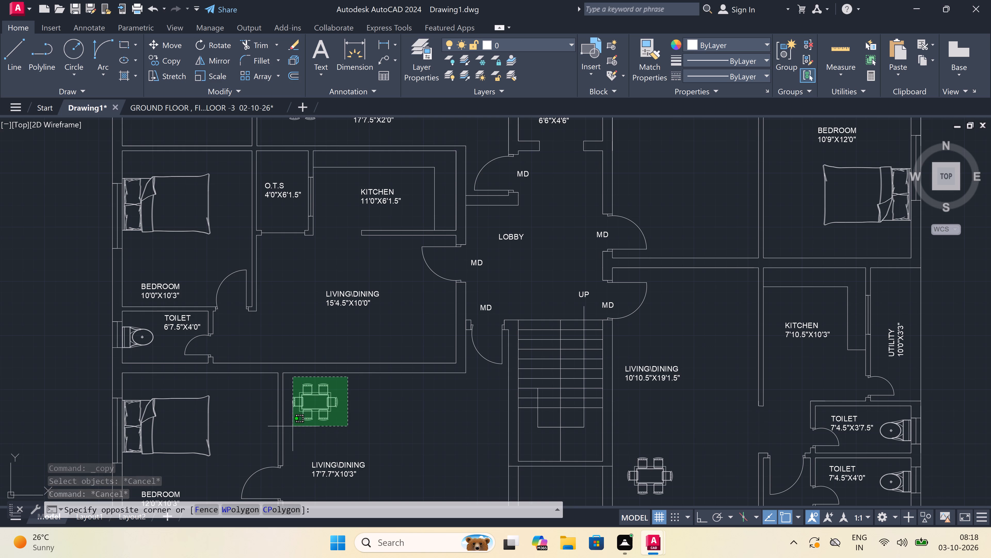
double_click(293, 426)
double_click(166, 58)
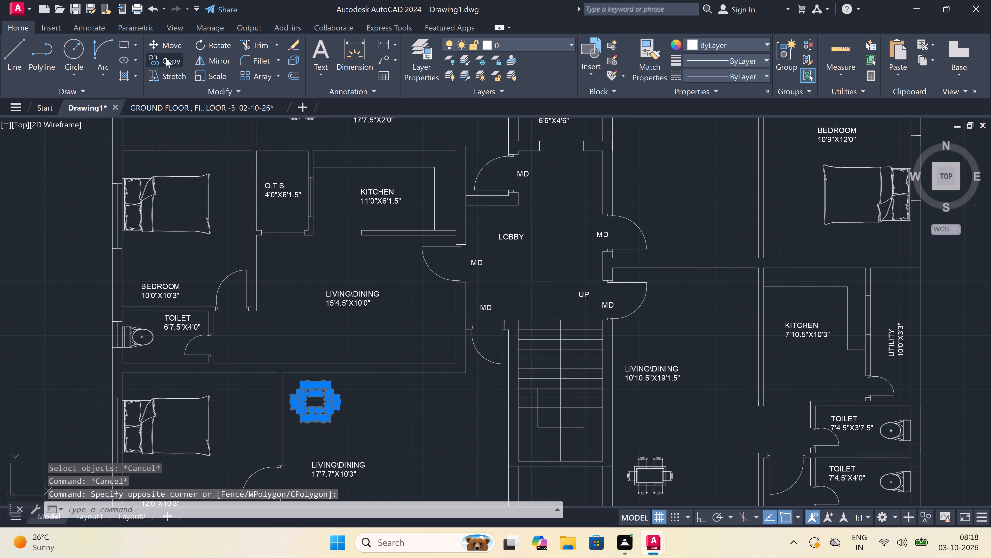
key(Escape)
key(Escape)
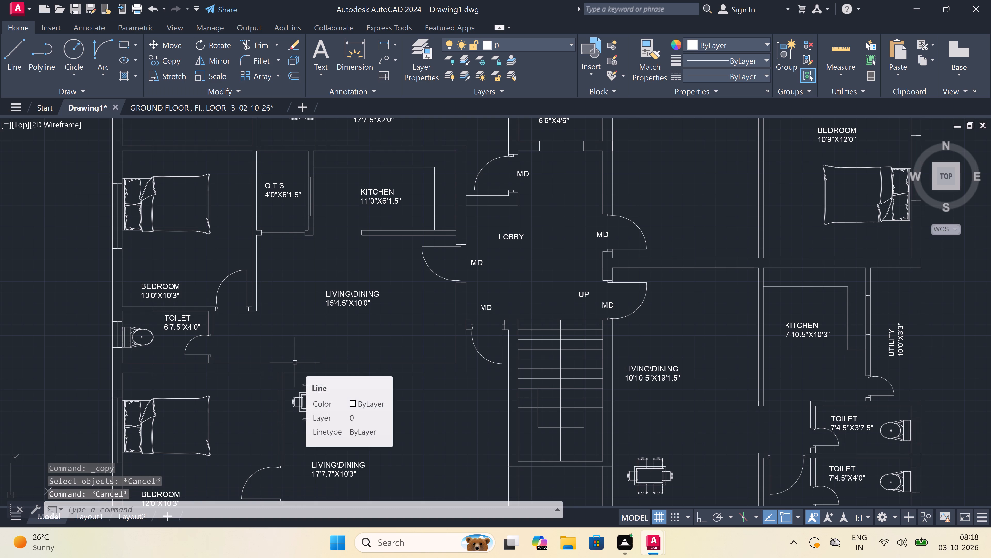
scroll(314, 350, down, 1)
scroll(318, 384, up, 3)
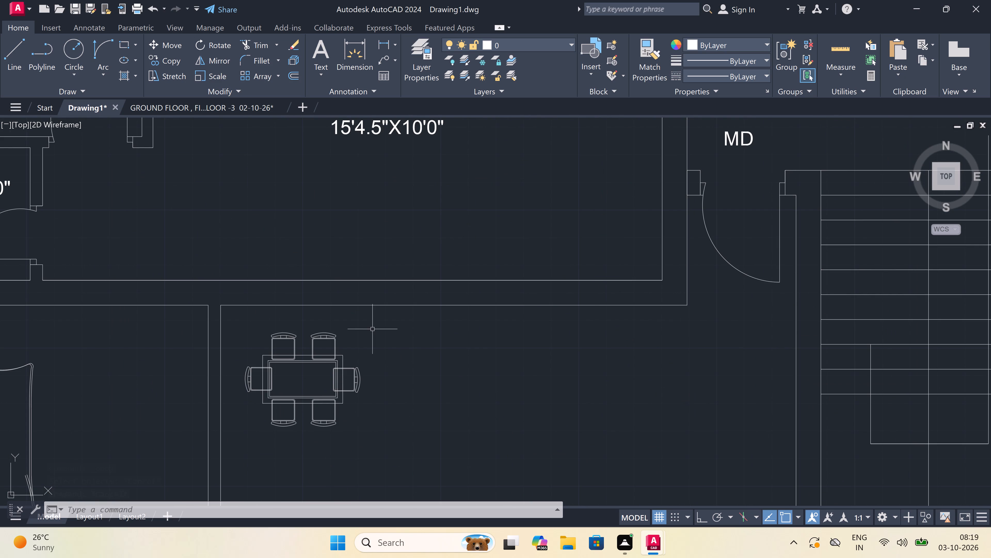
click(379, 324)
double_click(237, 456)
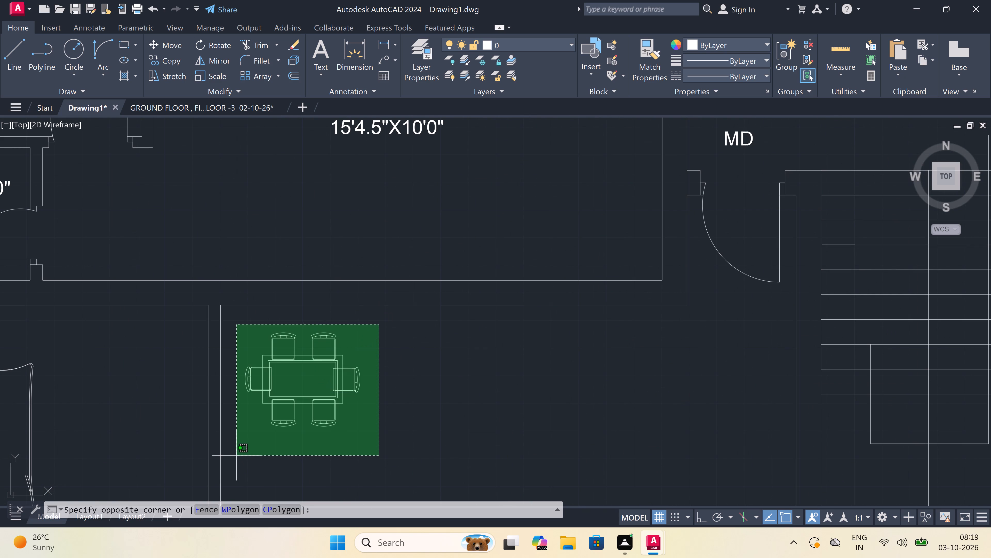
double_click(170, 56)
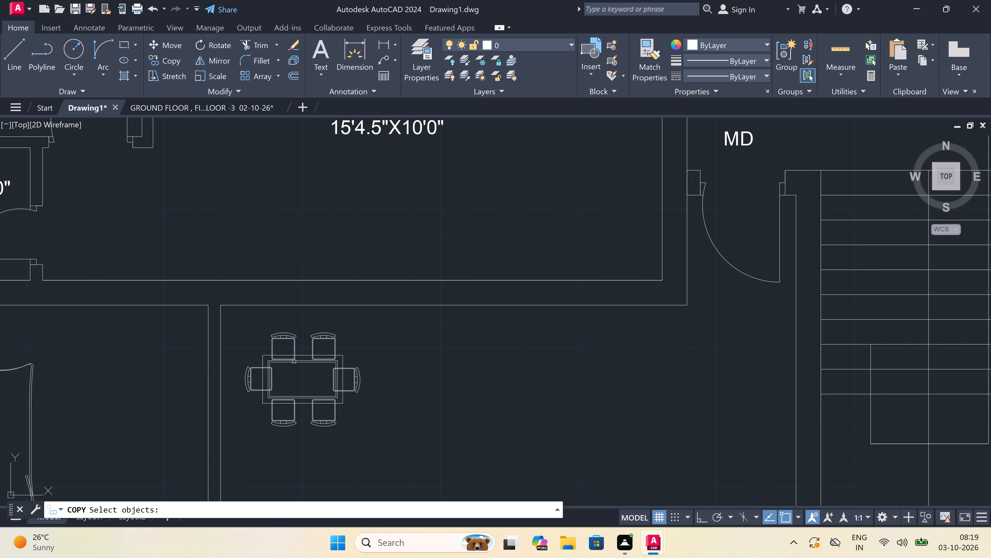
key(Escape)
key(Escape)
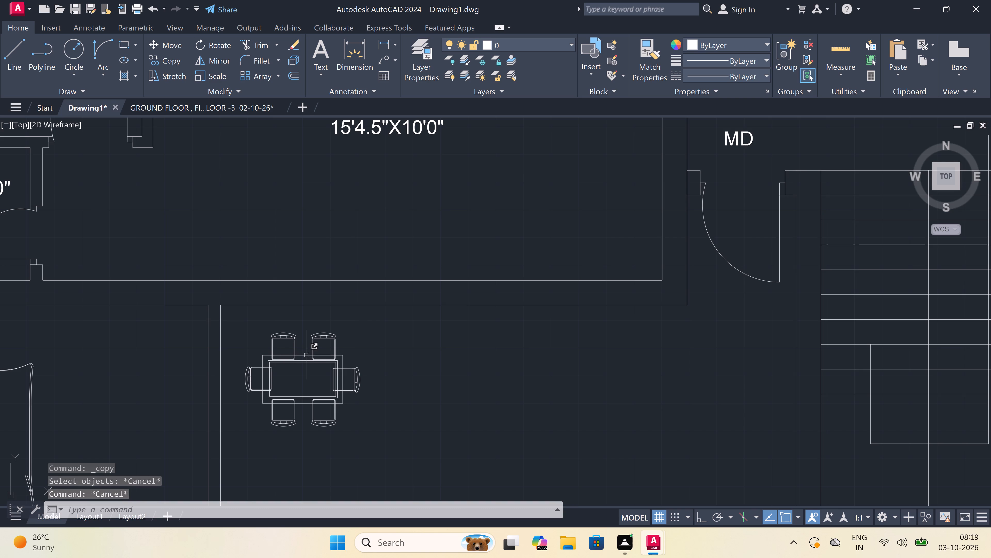
Copy the dining set from the LIVING\DINING 17'7.7"X10'3" room into the LIVING\DINING 15'4.5"X10'0" room, just south of the O.T.S.
double_click(391, 318)
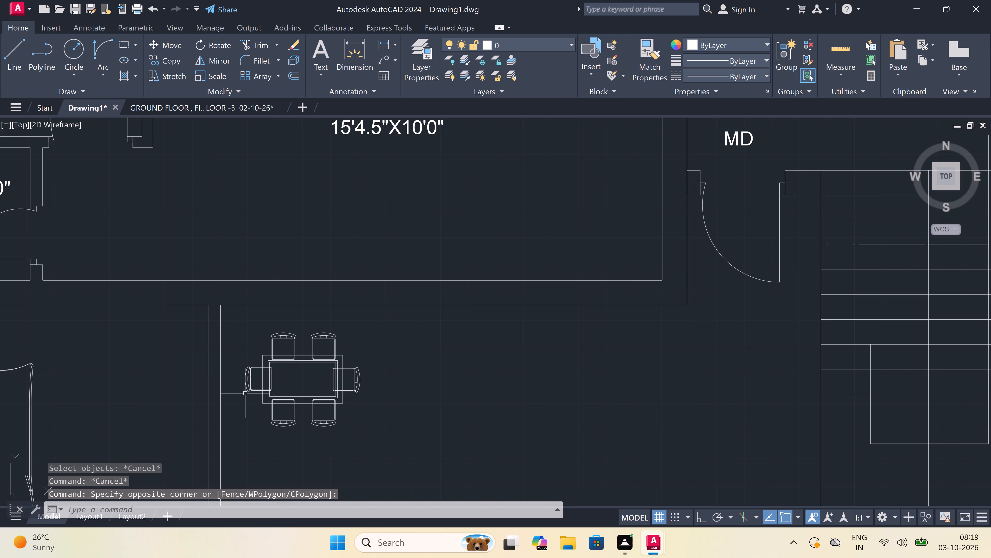
double_click(376, 319)
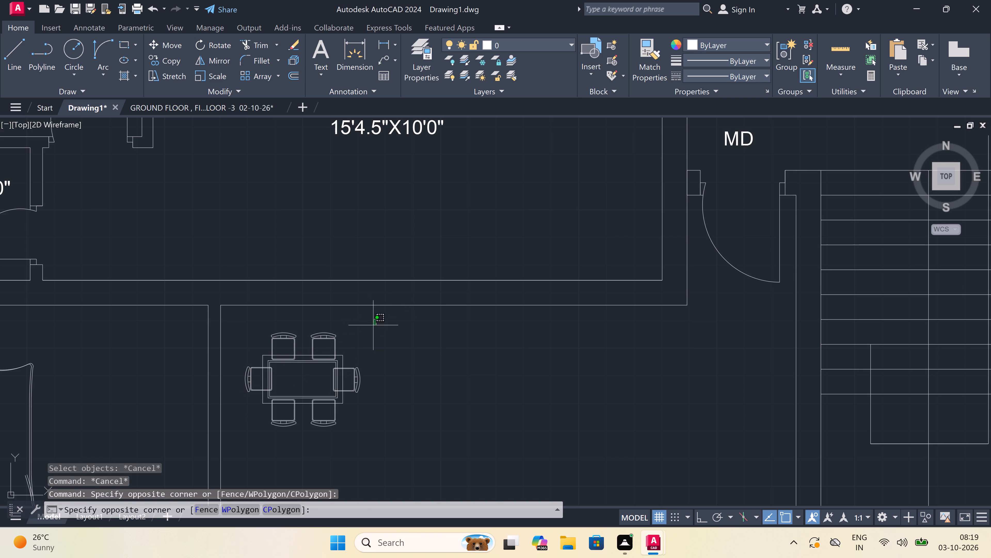
click(236, 434)
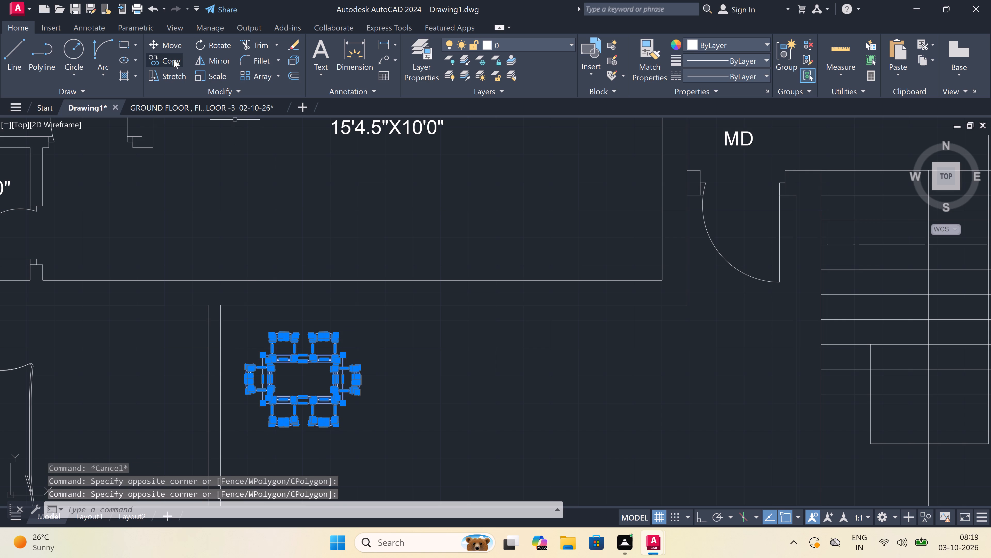
double_click(174, 59)
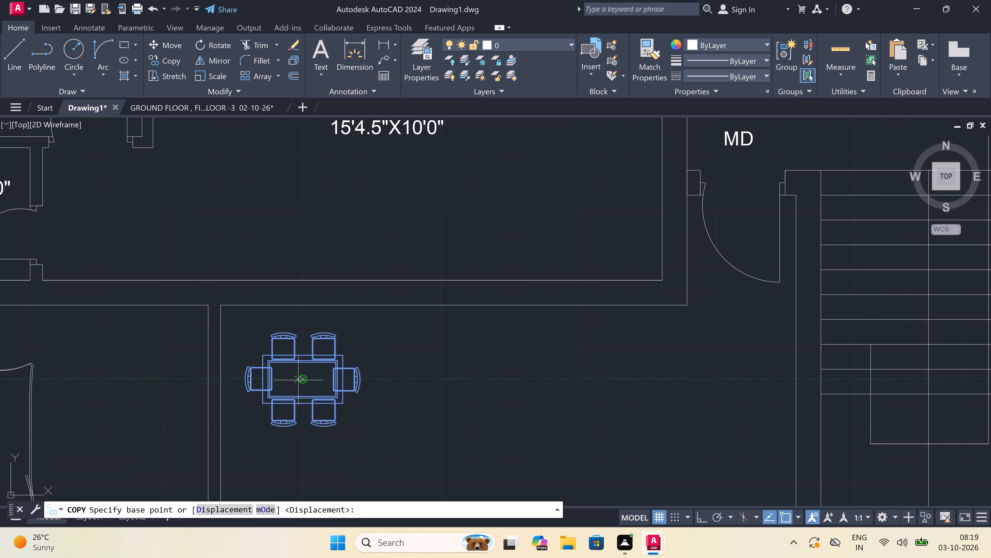
double_click(300, 379)
scroll(301, 370, down, 3)
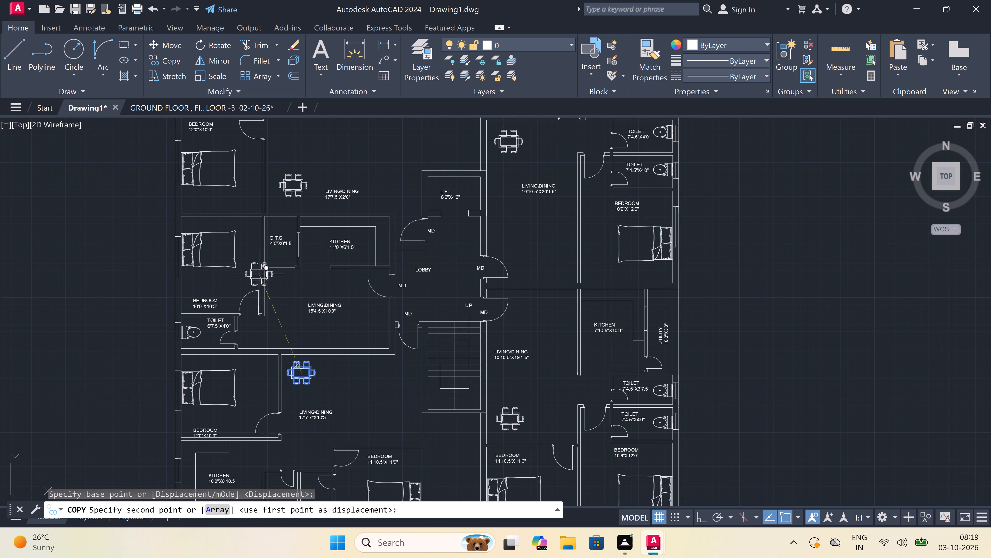
scroll(247, 254, up, 3)
scroll(348, 349, down, 2)
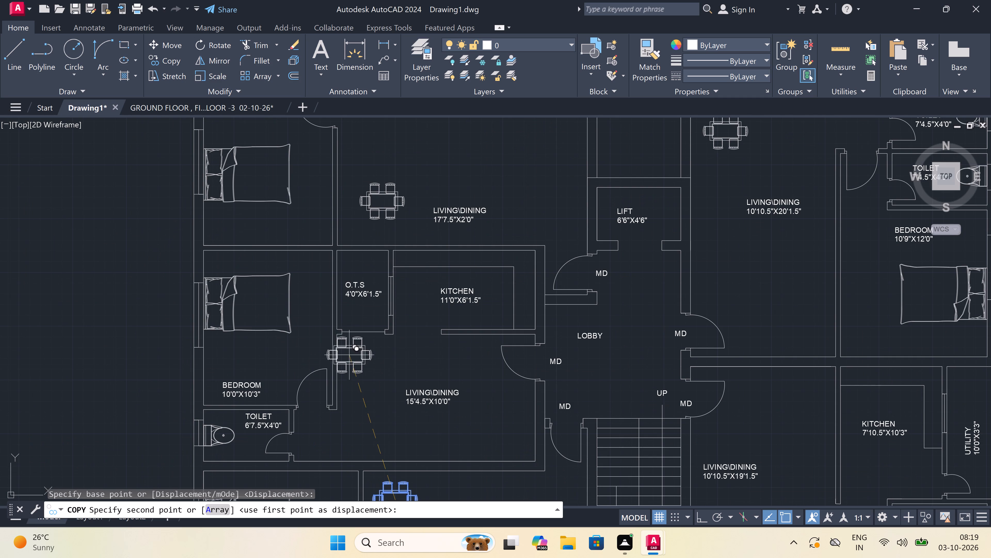
scroll(354, 373, up, 2)
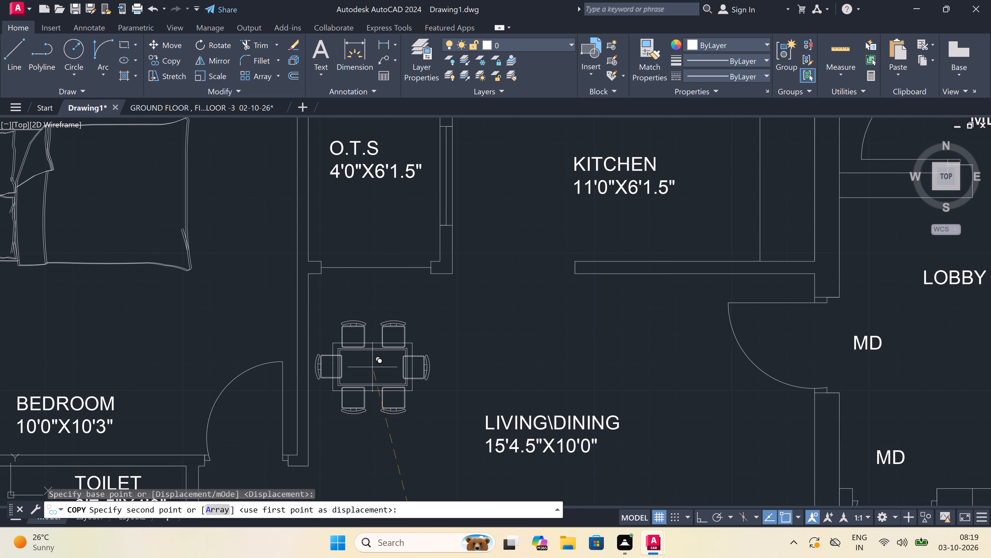
click(375, 367)
key(Escape)
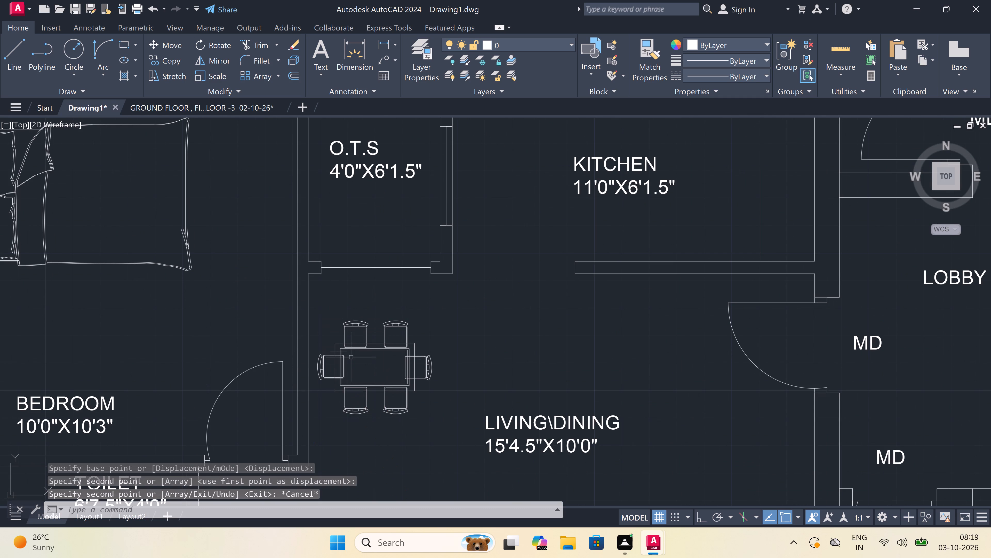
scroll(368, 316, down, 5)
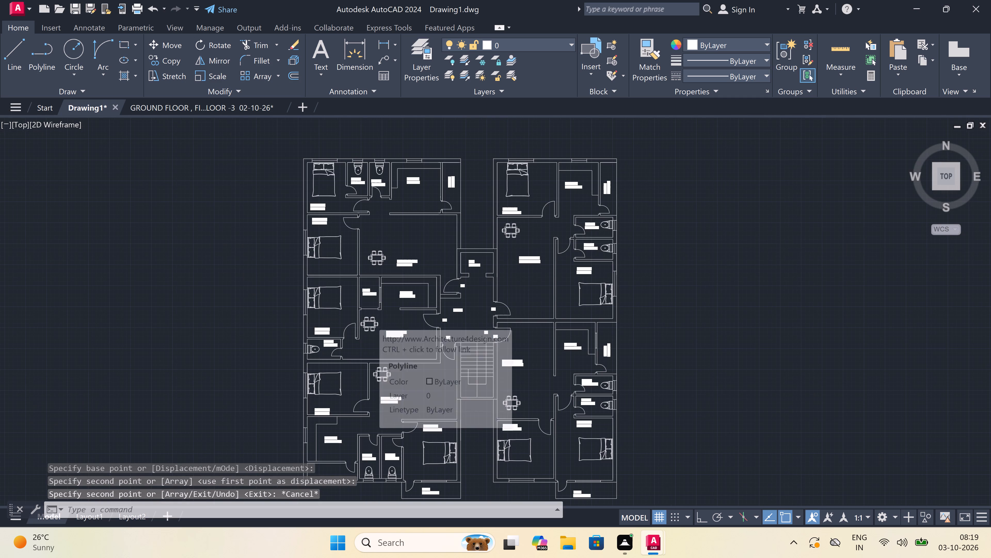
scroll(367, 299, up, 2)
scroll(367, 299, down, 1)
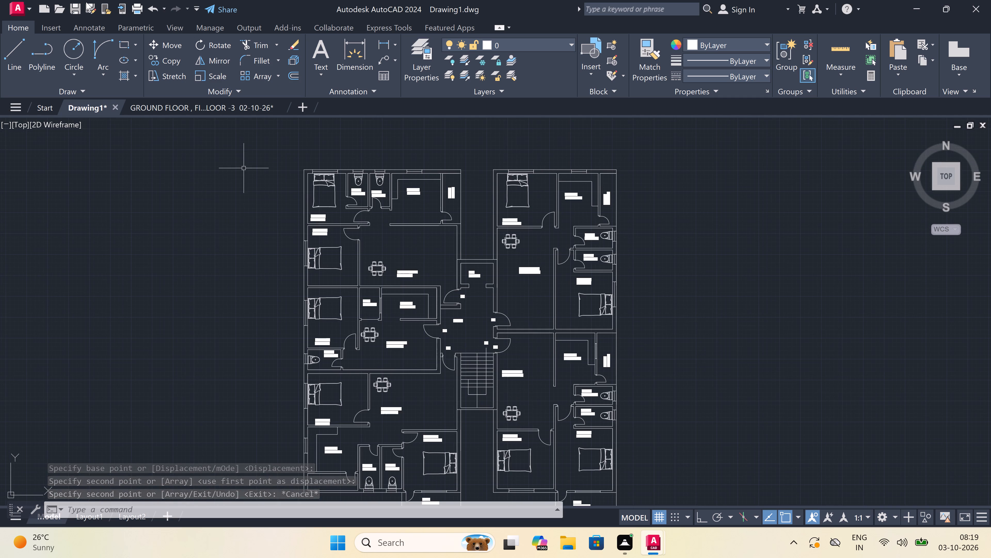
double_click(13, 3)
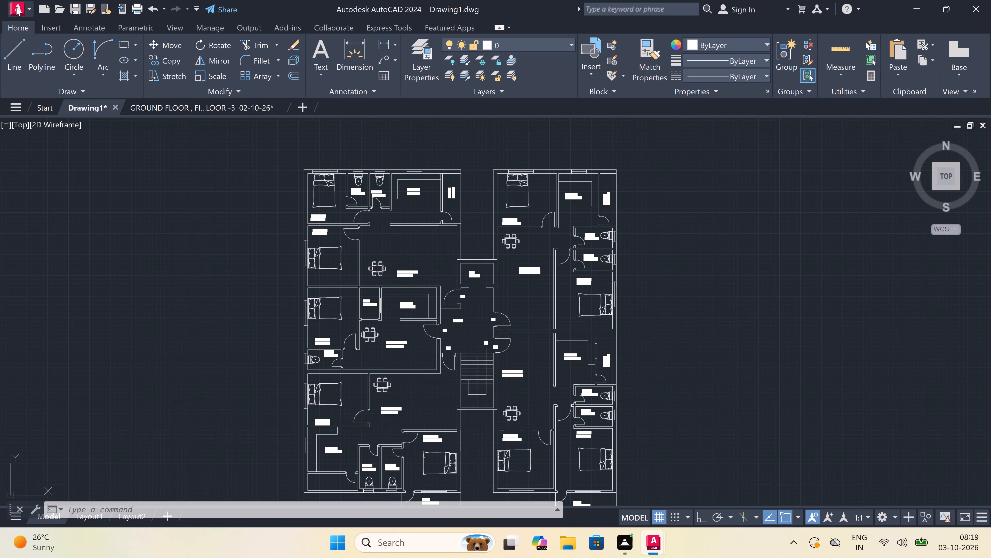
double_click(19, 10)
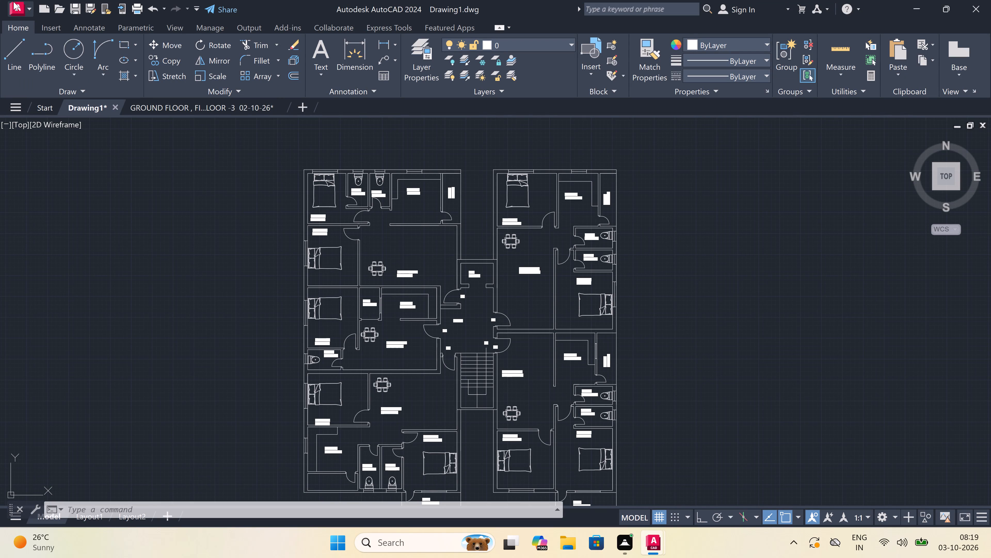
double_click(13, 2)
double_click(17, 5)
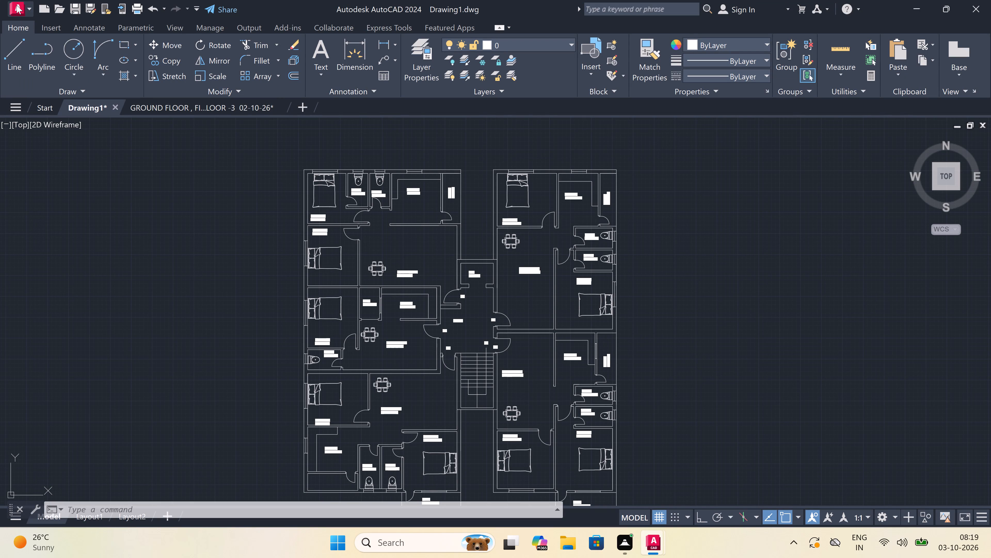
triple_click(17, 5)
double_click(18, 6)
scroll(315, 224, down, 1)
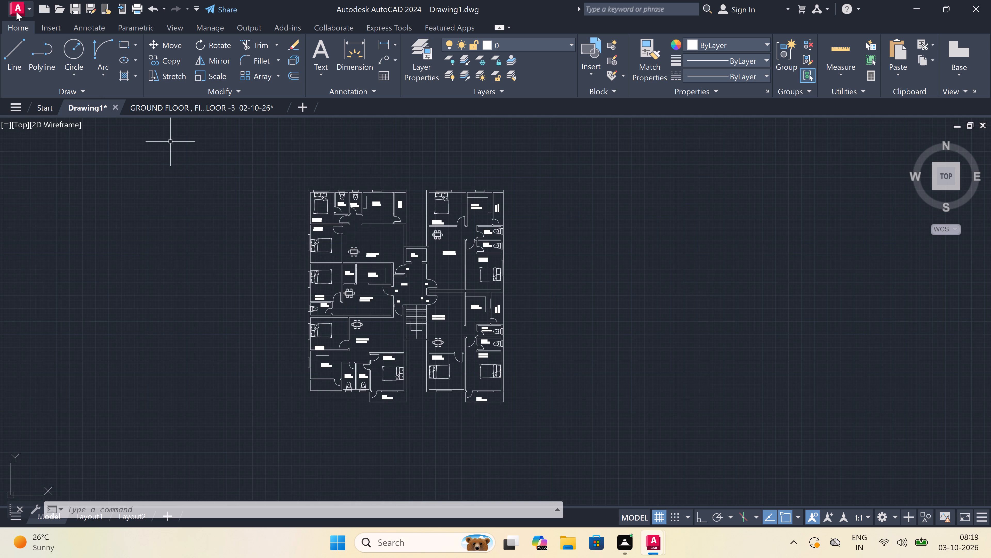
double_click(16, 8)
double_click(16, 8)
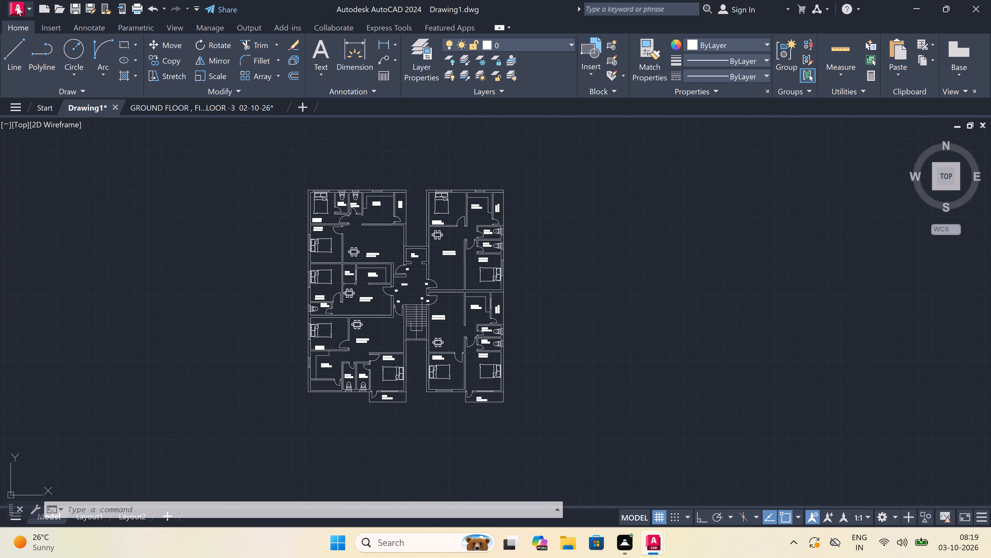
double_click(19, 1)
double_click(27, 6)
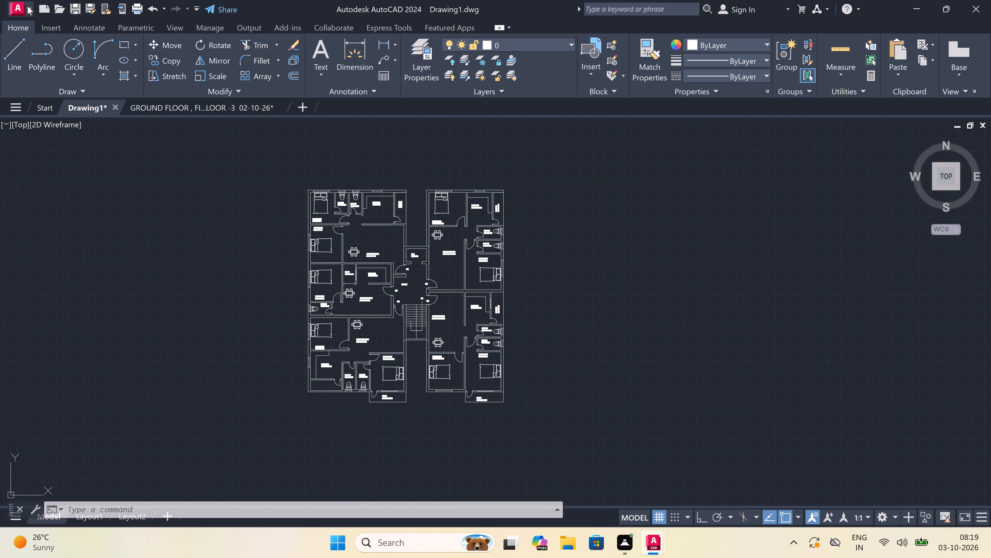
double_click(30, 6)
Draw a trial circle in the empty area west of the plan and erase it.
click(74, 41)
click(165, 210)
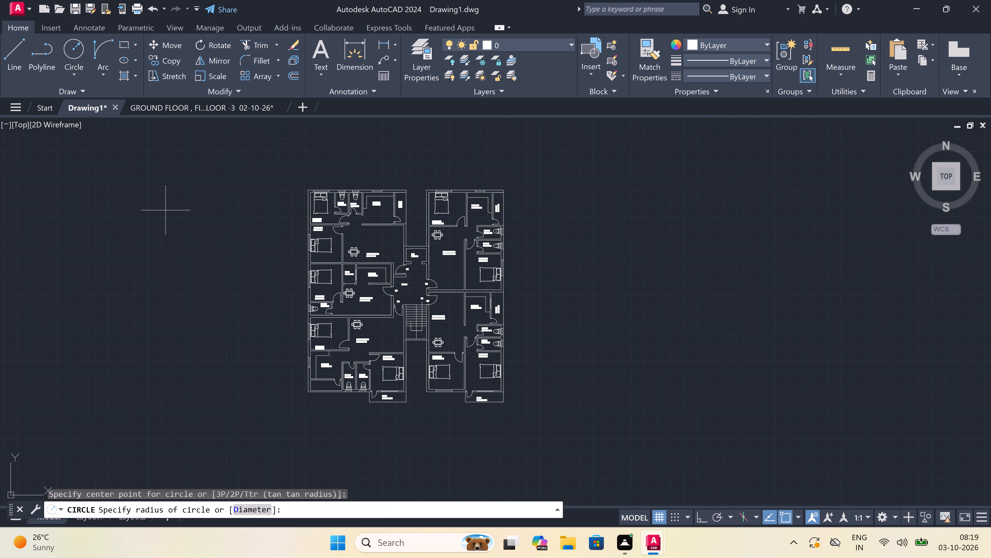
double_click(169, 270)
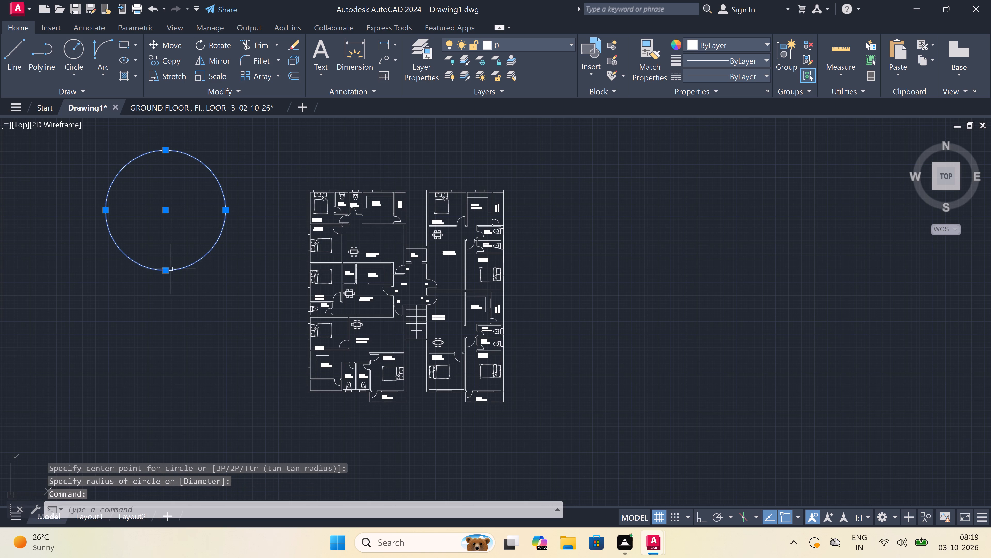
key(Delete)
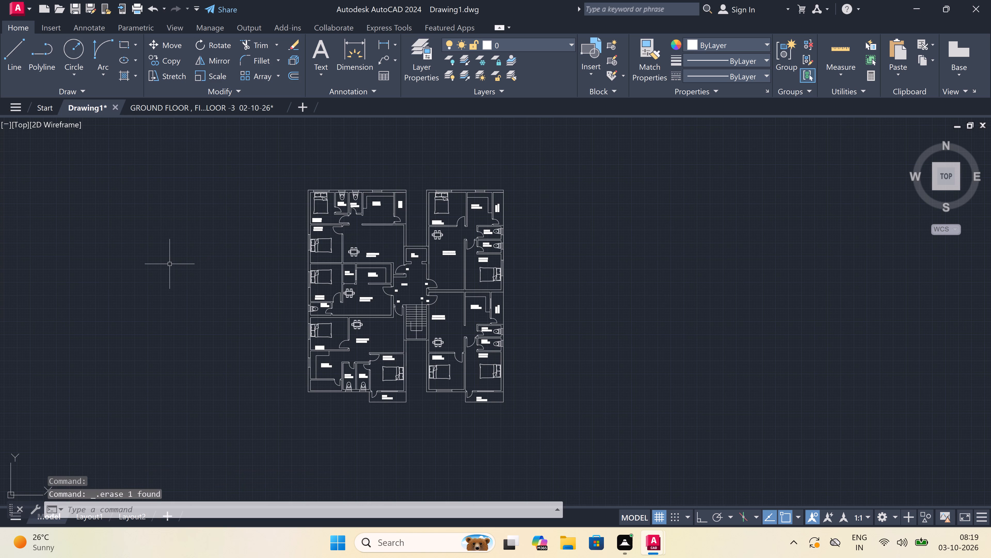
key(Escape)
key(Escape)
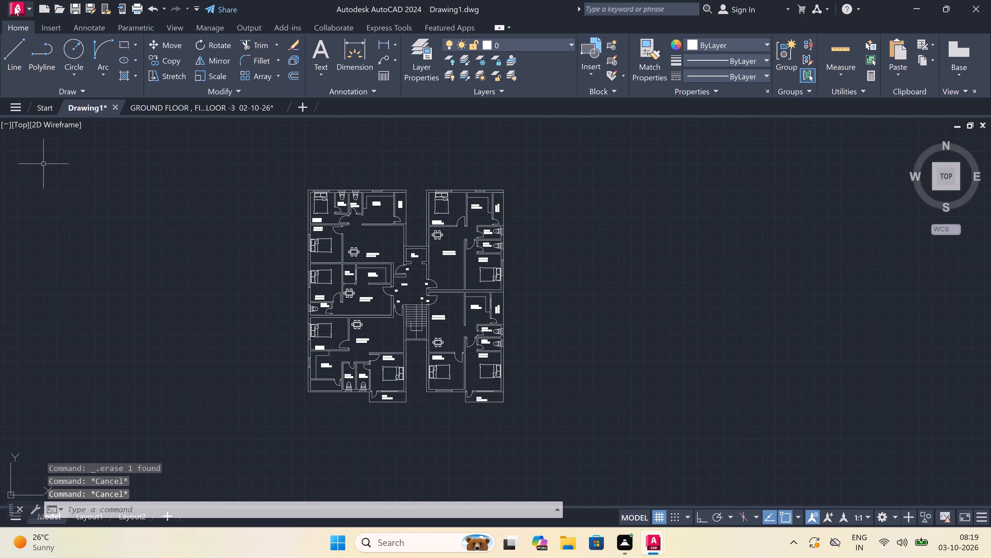
Open the recent drawing living_room_furniture (1).dwg.
double_click(17, 5)
double_click(17, 5)
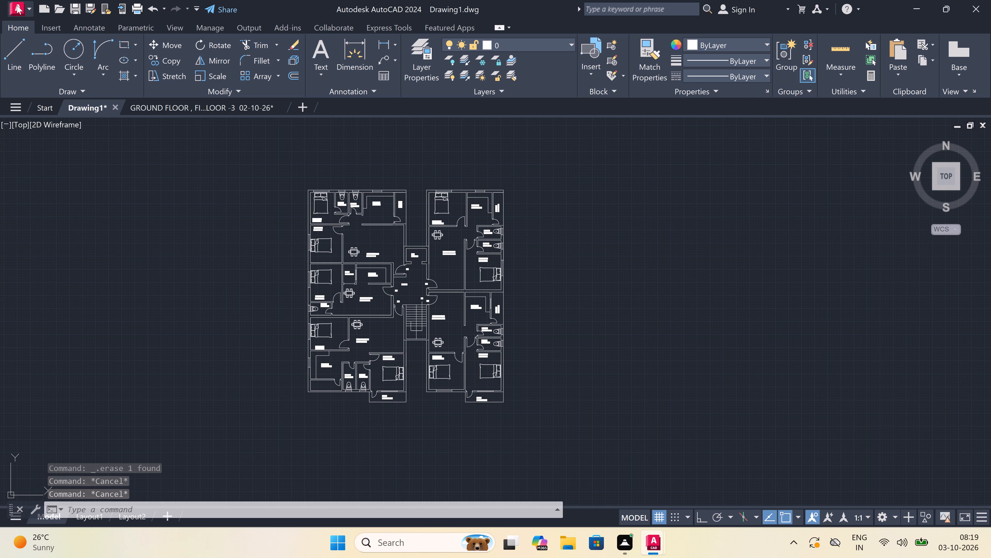
triple_click(18, 5)
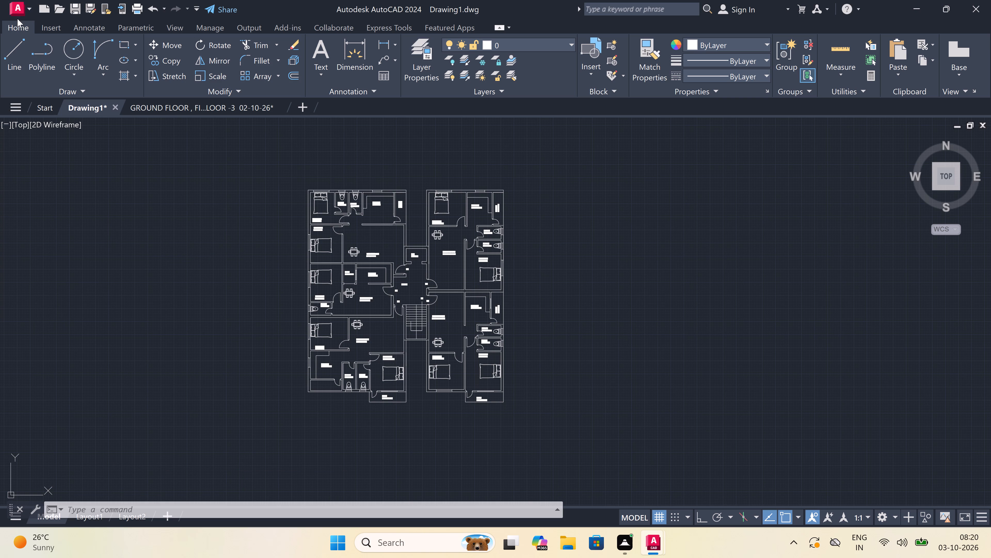
click(14, 4)
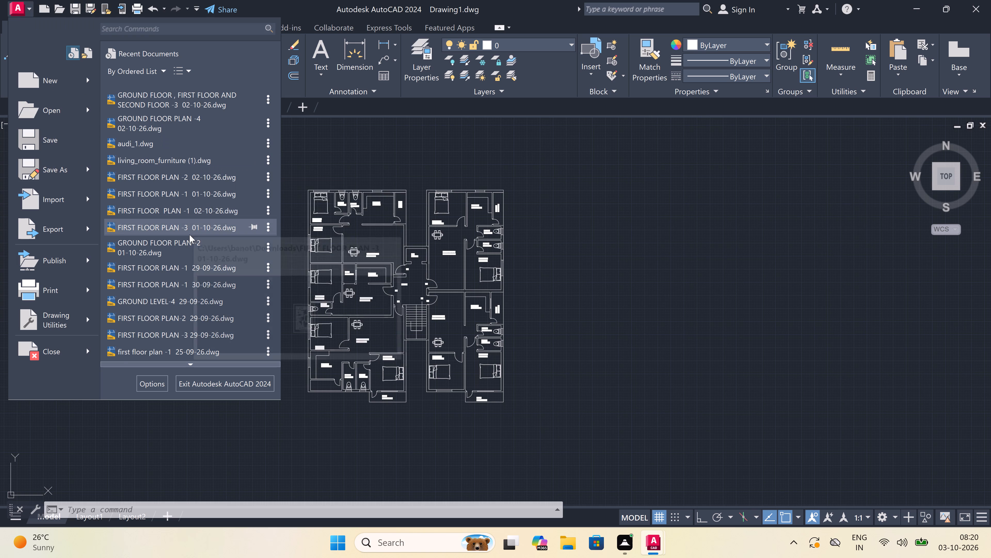
scroll(189, 235, down, 2)
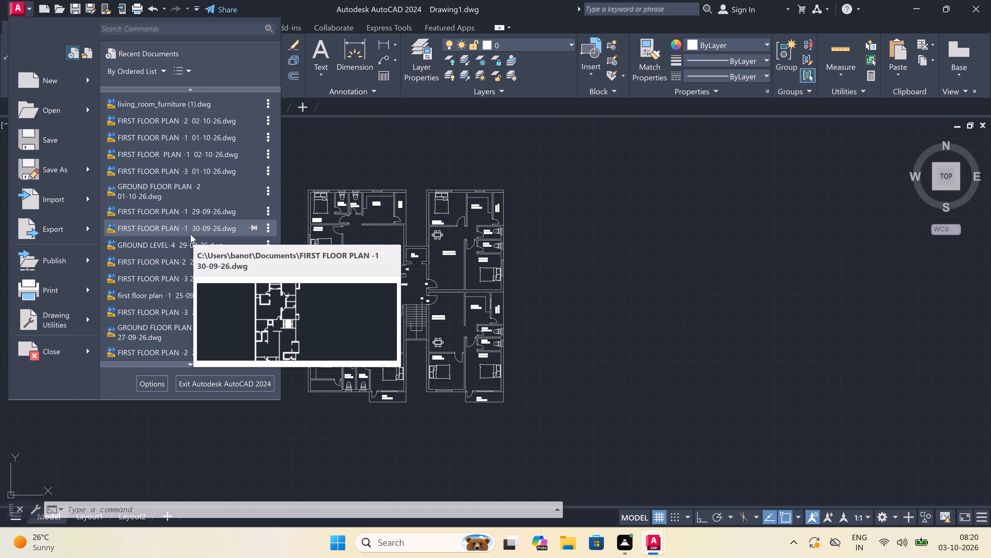
scroll(190, 234, up, 2)
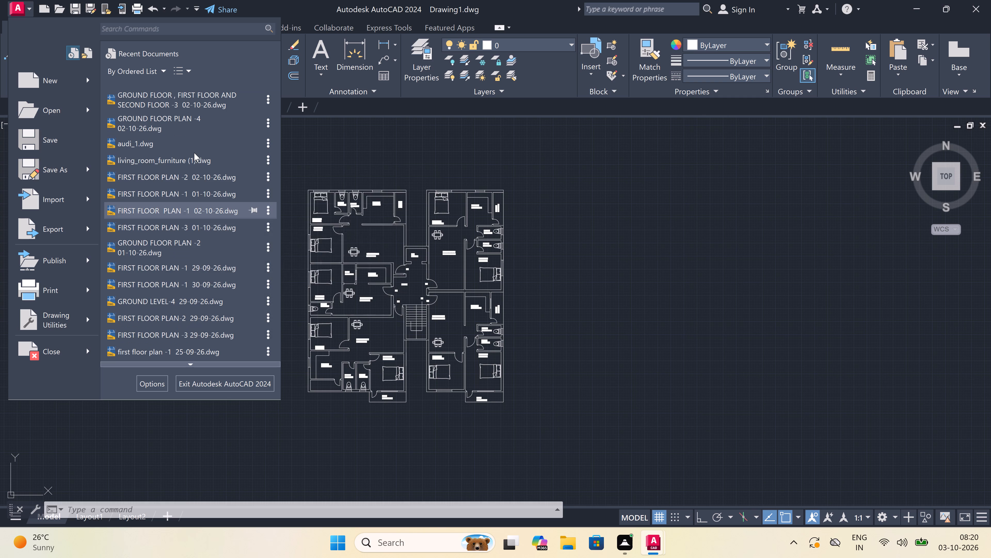
triple_click(194, 154)
click(194, 154)
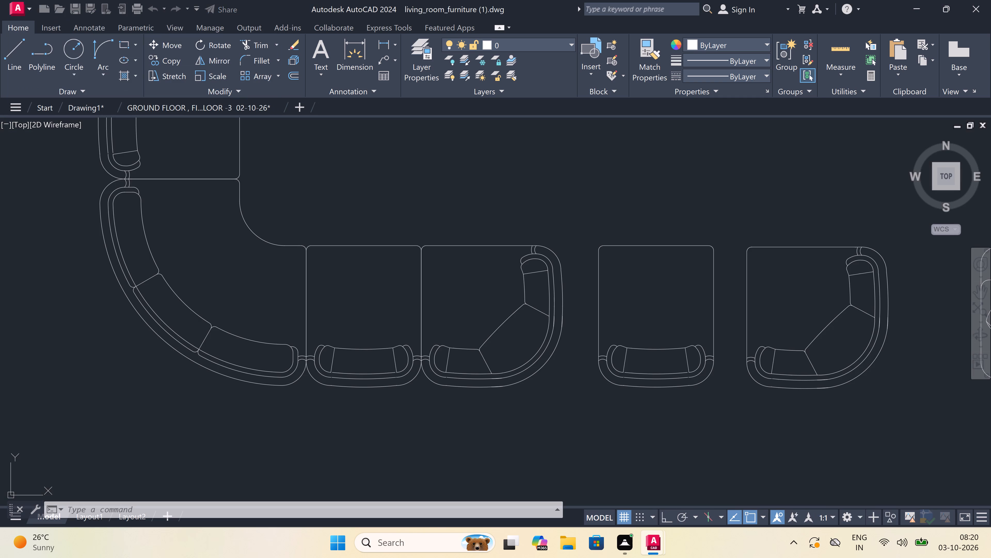
Copy the plain three-seat sofa from the top row of the living room furniture drawing to the clipboard.
scroll(388, 224, down, 6)
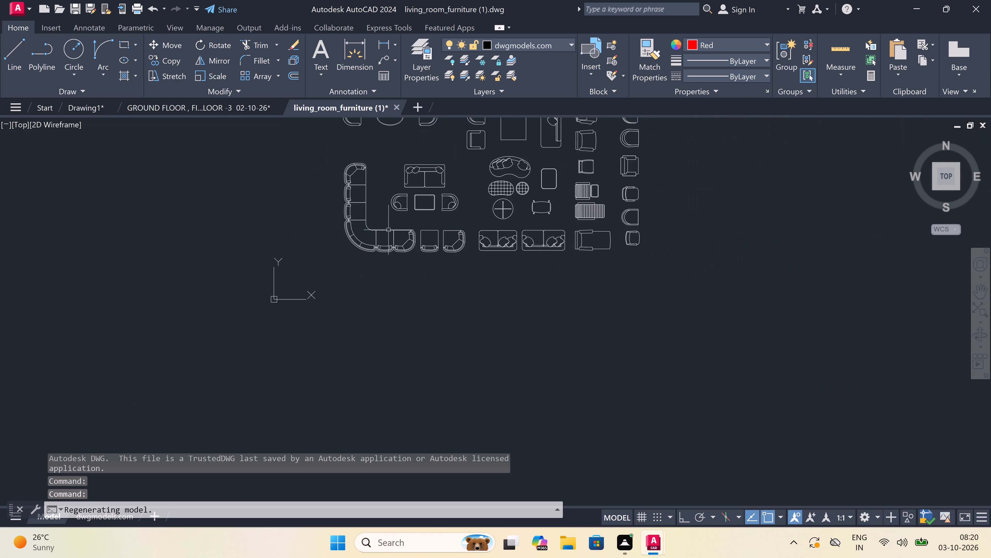
scroll(389, 230, down, 2)
scroll(393, 213, up, 3)
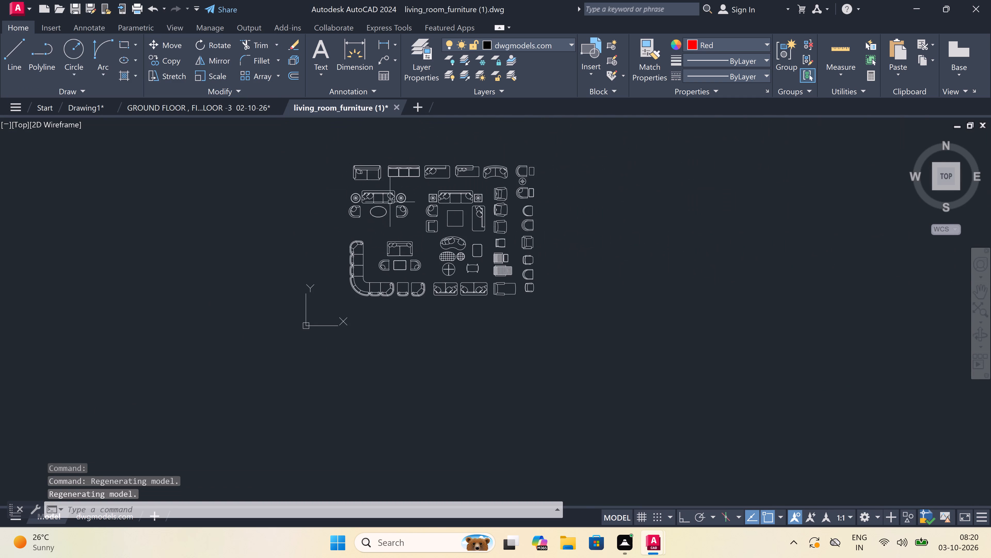
scroll(373, 163, up, 3)
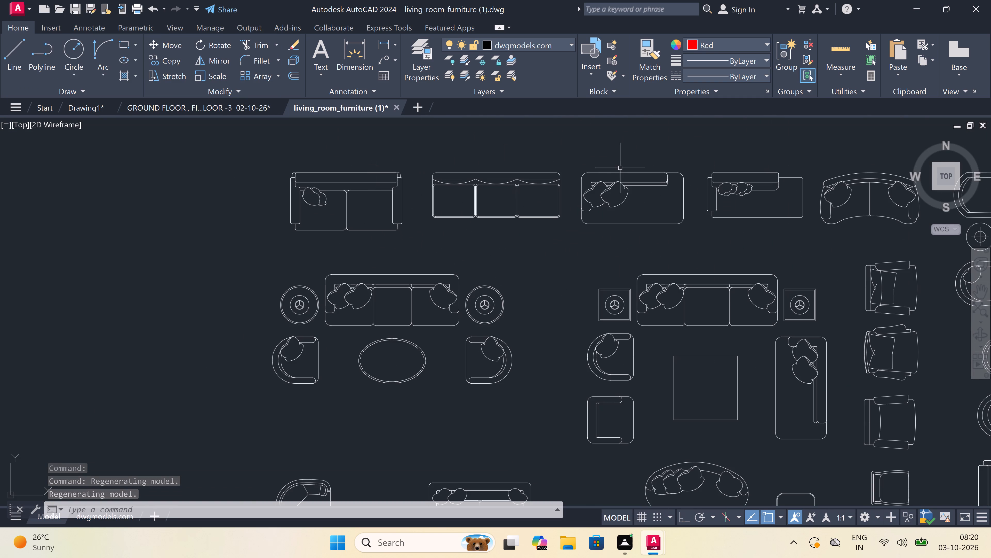
scroll(589, 166, up, 1)
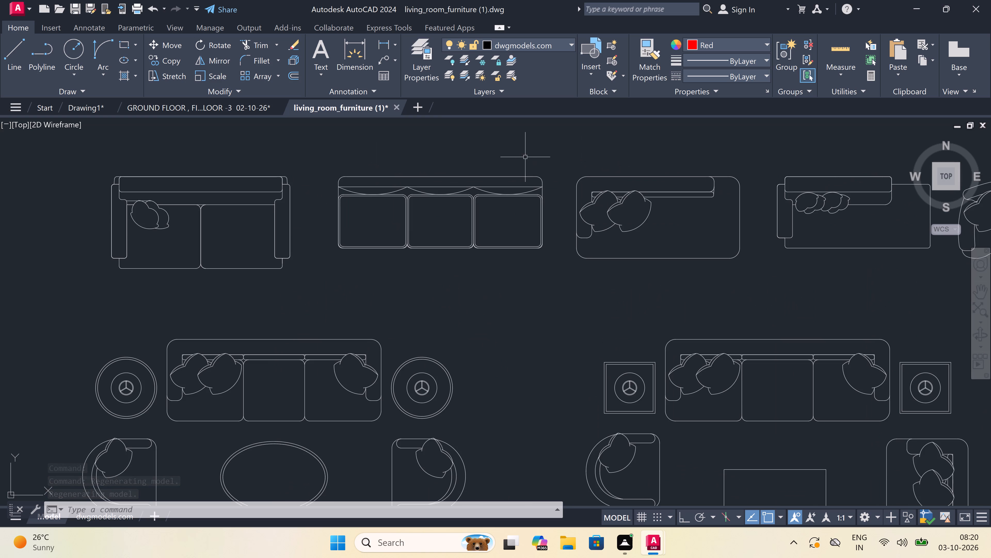
double_click(549, 164)
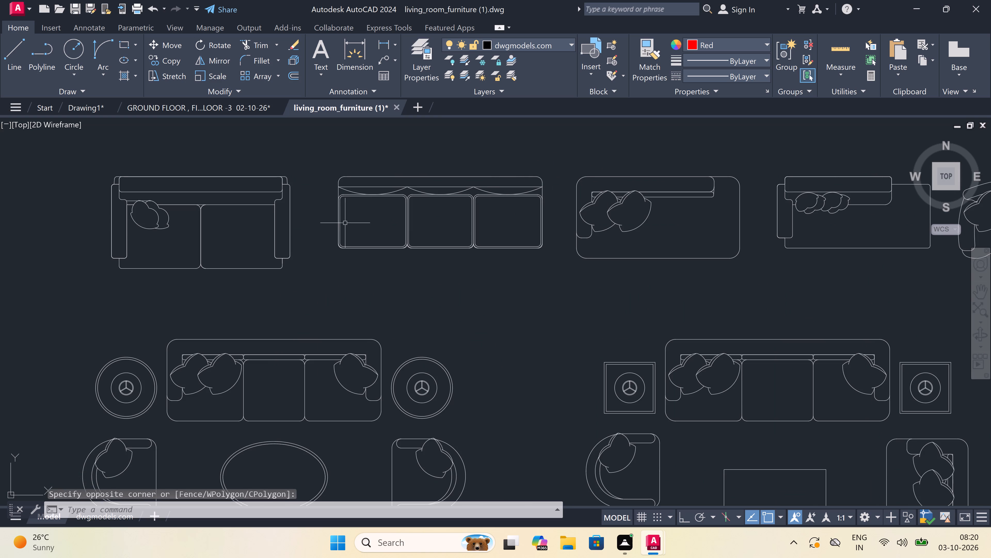
double_click(563, 151)
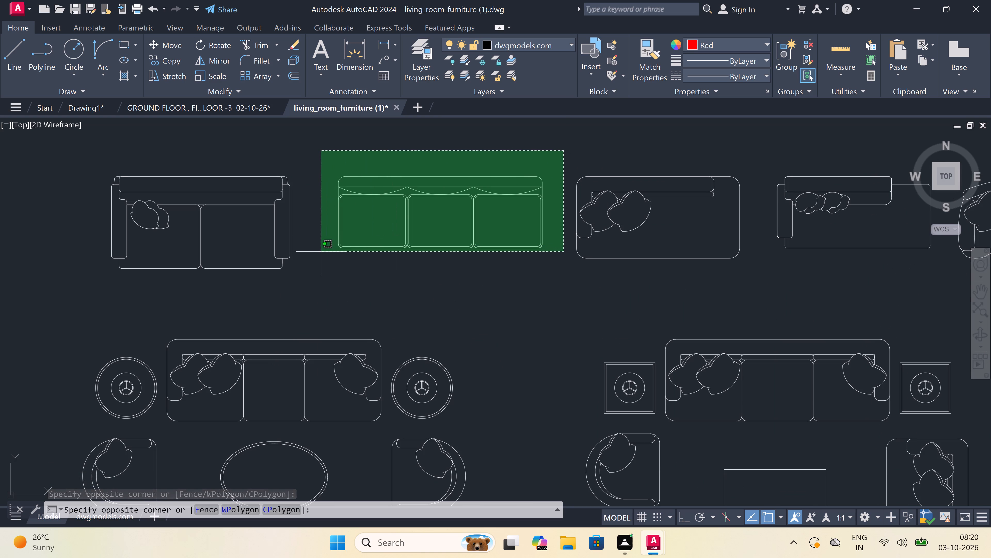
double_click(318, 257)
key(ctrl+c)
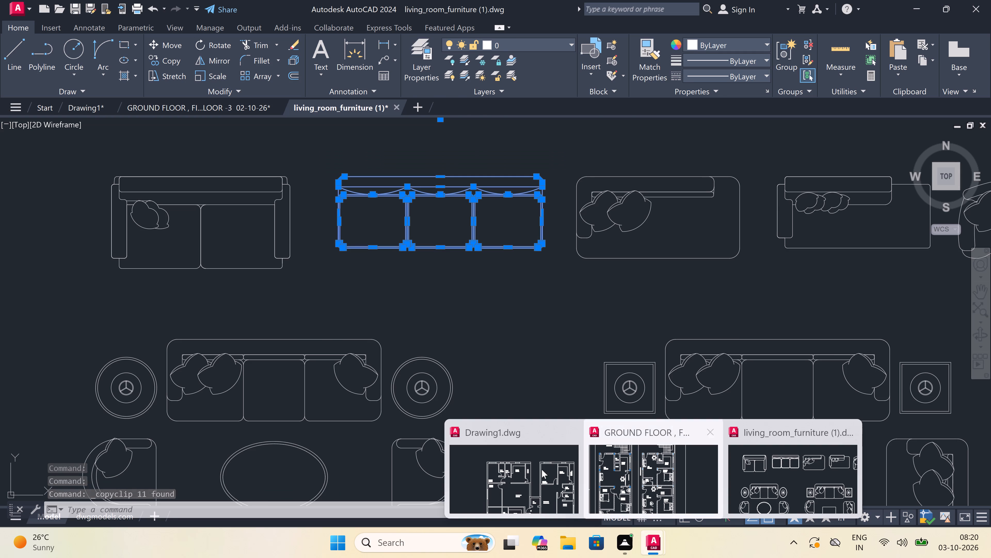
Switch to Drawing1 and paste the three-seat sofa in the empty area east of the floor plan.
double_click(514, 452)
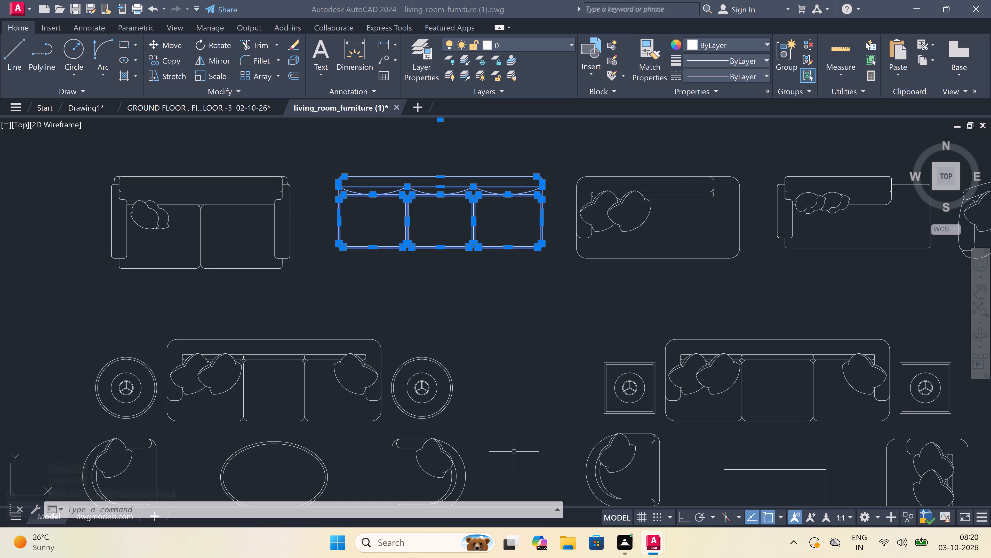
key(ctrl+v)
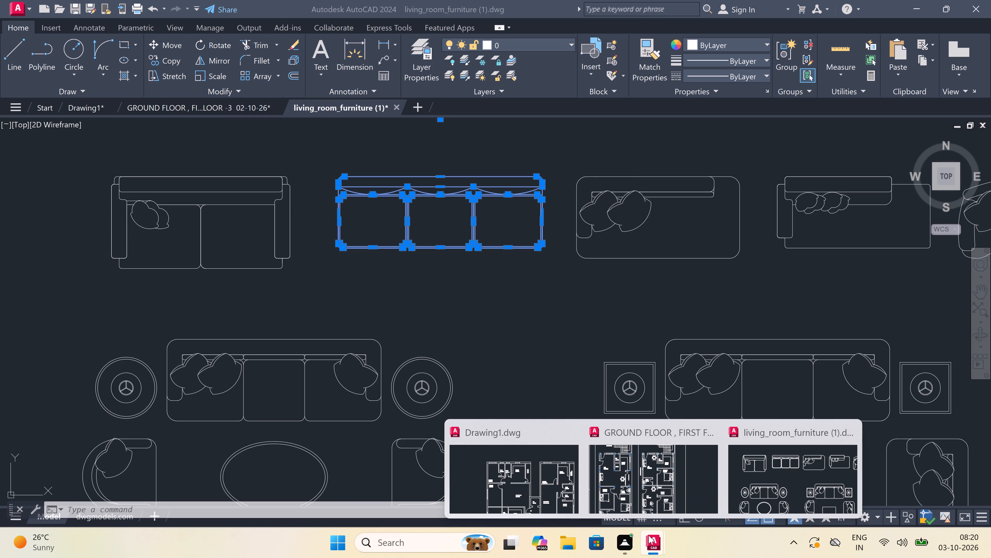
click(542, 481)
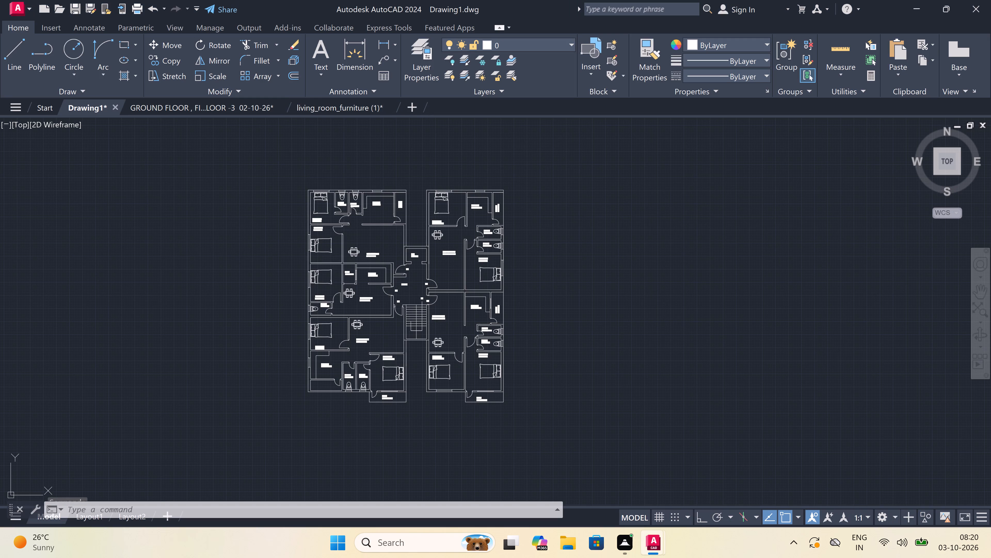
key(ctrl+v)
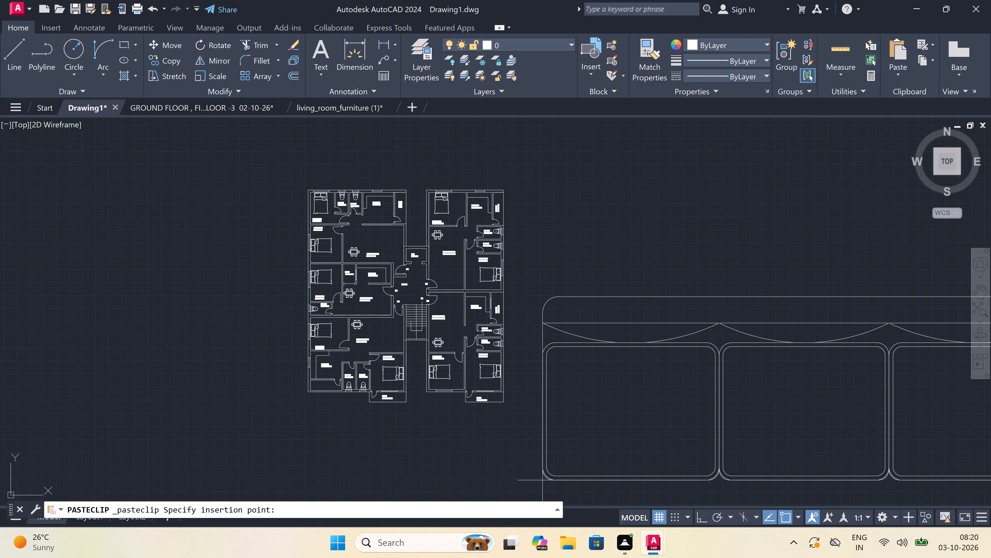
scroll(298, 365, down, 5)
scroll(359, 377, up, 1)
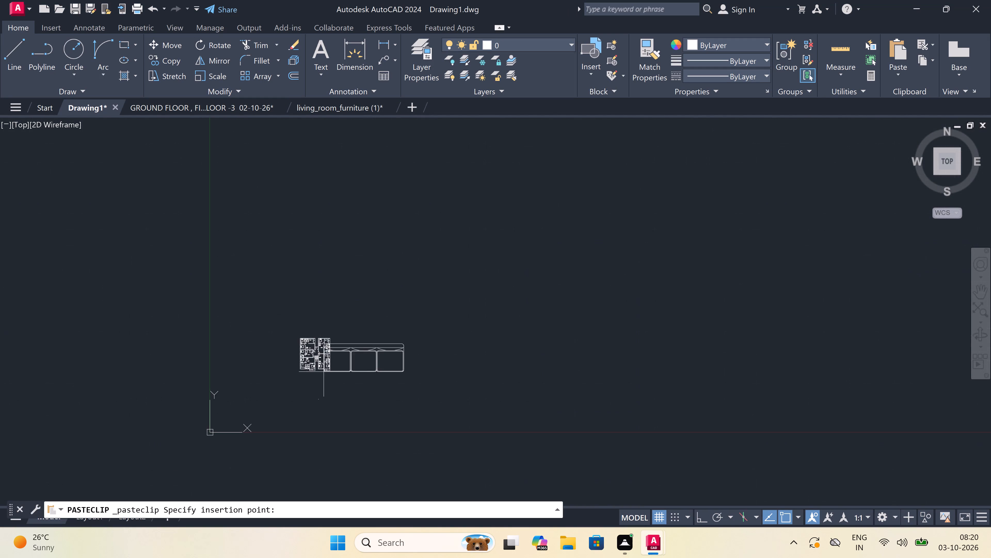
scroll(359, 377, up, 2)
click(341, 359)
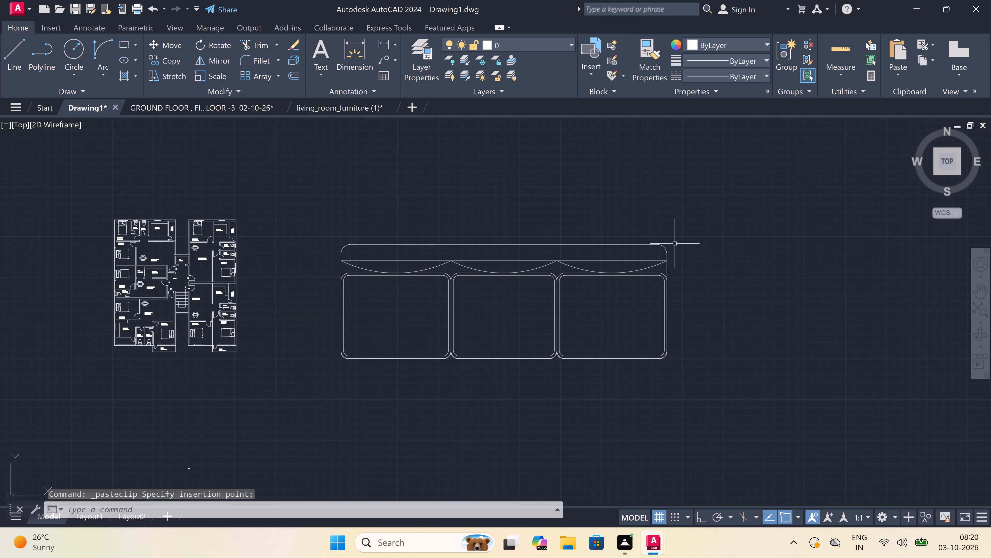
Scale the pasted sofa down by eye to suit the size of the plan's living rooms.
click(685, 223)
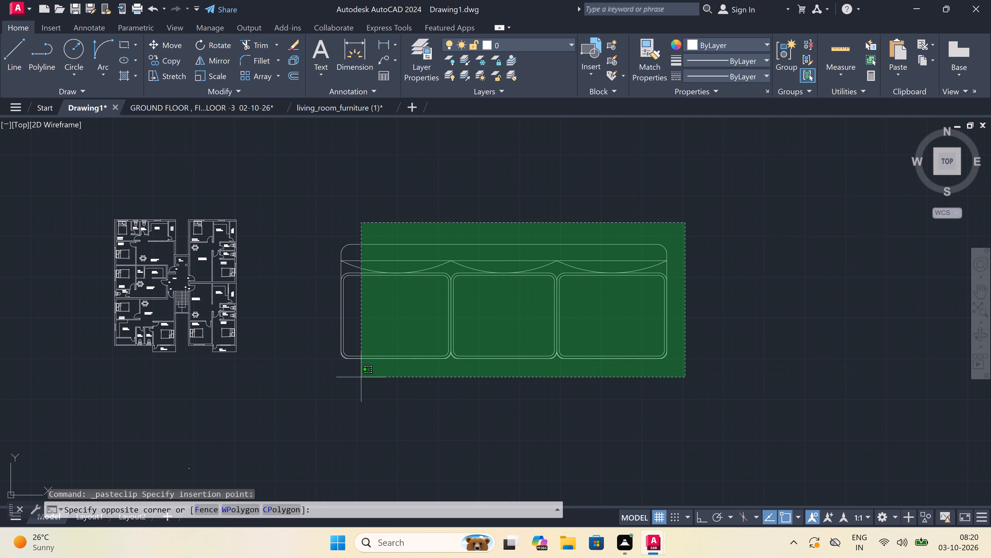
click(326, 382)
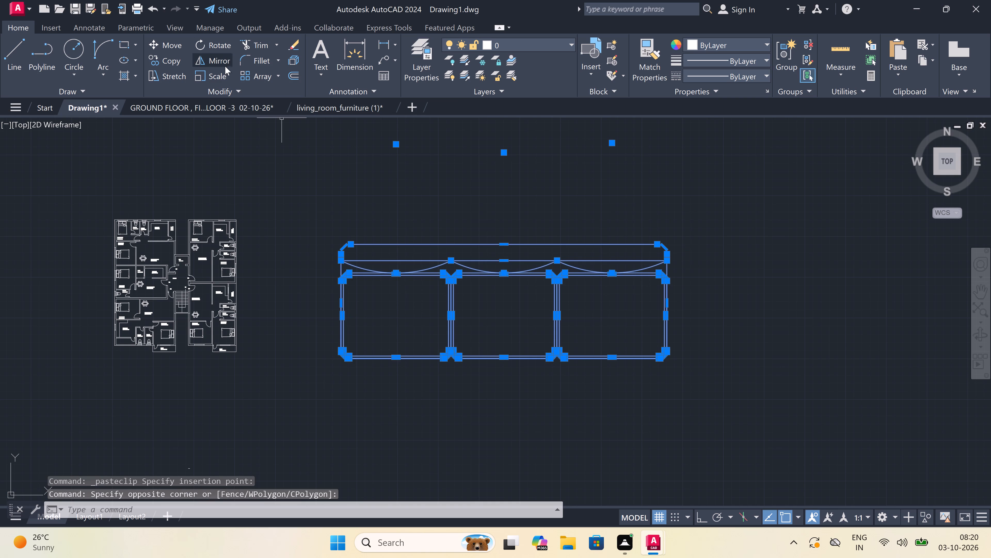
click(210, 74)
click(442, 298)
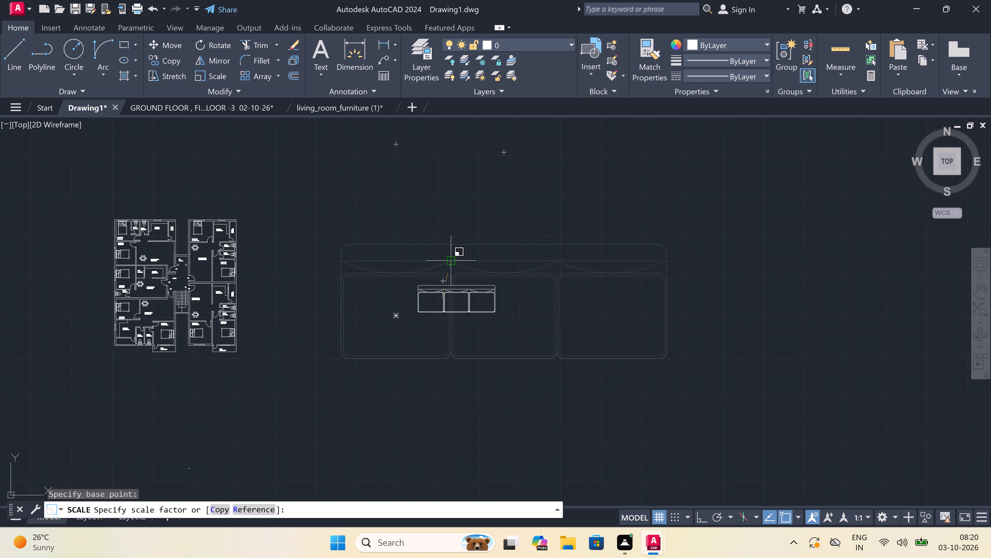
scroll(447, 261, up, 4)
scroll(447, 261, down, 3)
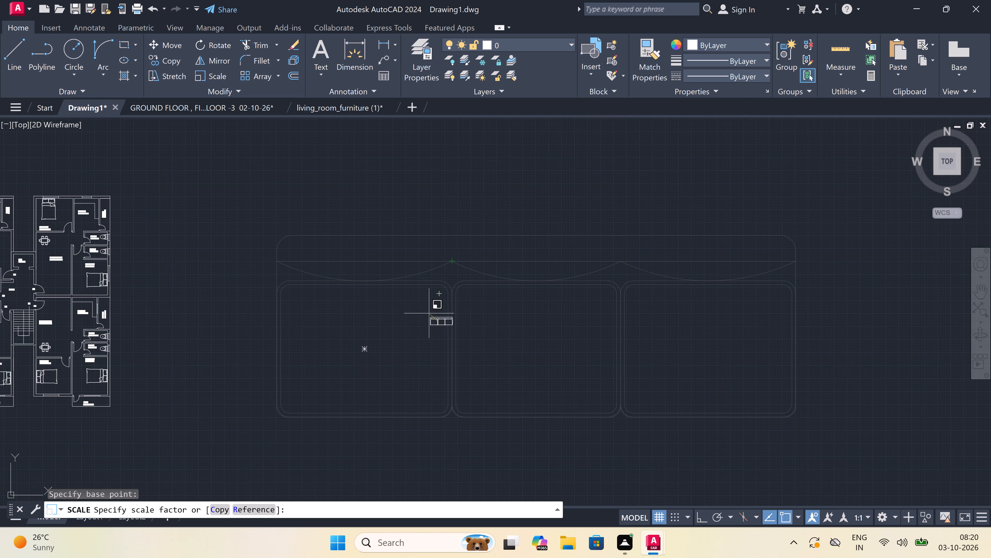
scroll(428, 316, up, 4)
click(435, 302)
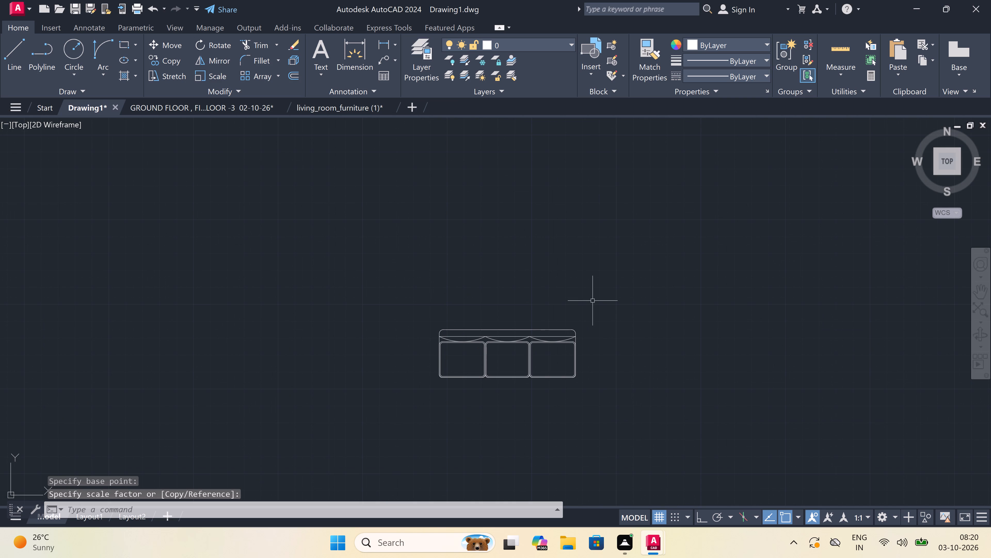
Move the sofa by its back edge into the LIVING\DINING 17'7.5"X2'0" room, against the north wall.
click(605, 309)
click(358, 392)
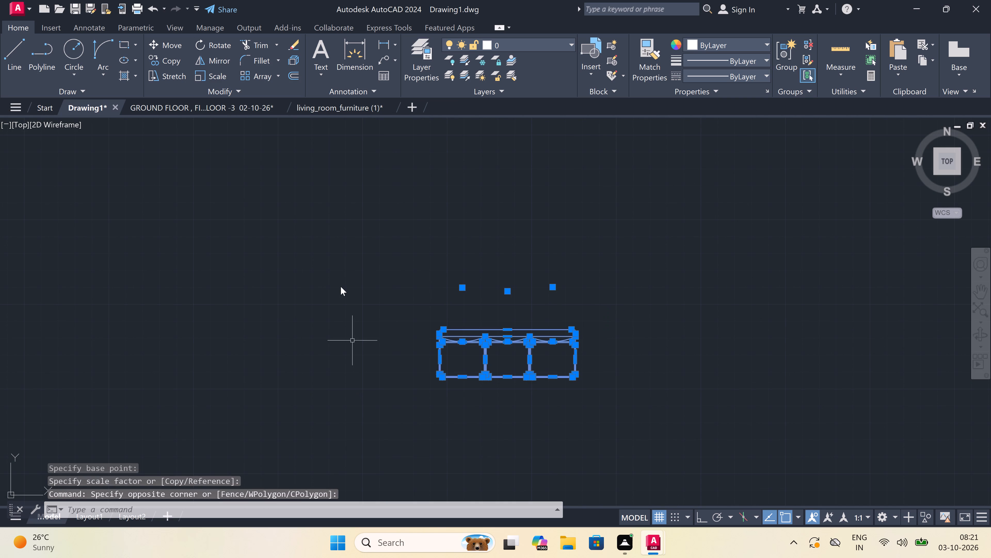
click(172, 42)
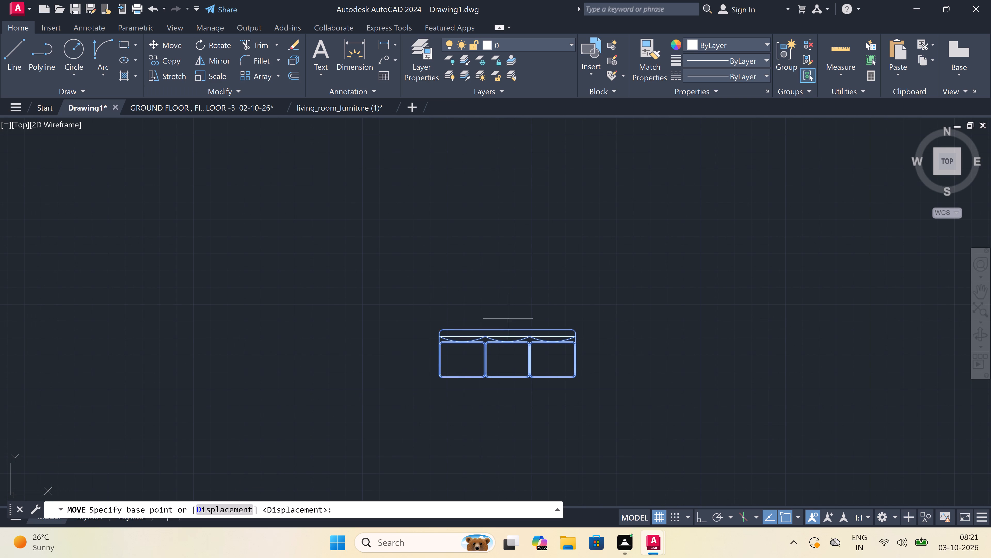
drag(506, 328, 506, 323)
scroll(524, 234, down, 4)
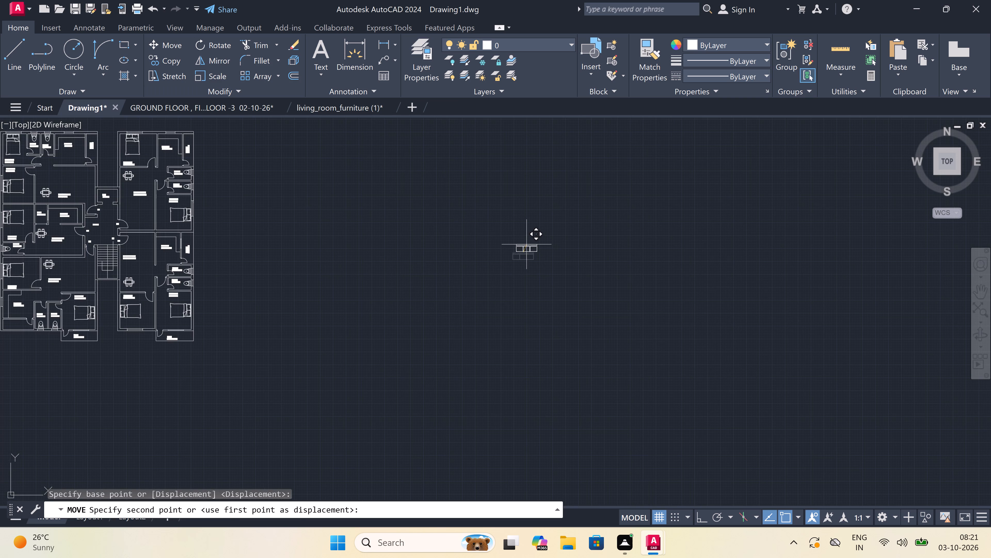
scroll(314, 253, down, 2)
scroll(193, 244, up, 4)
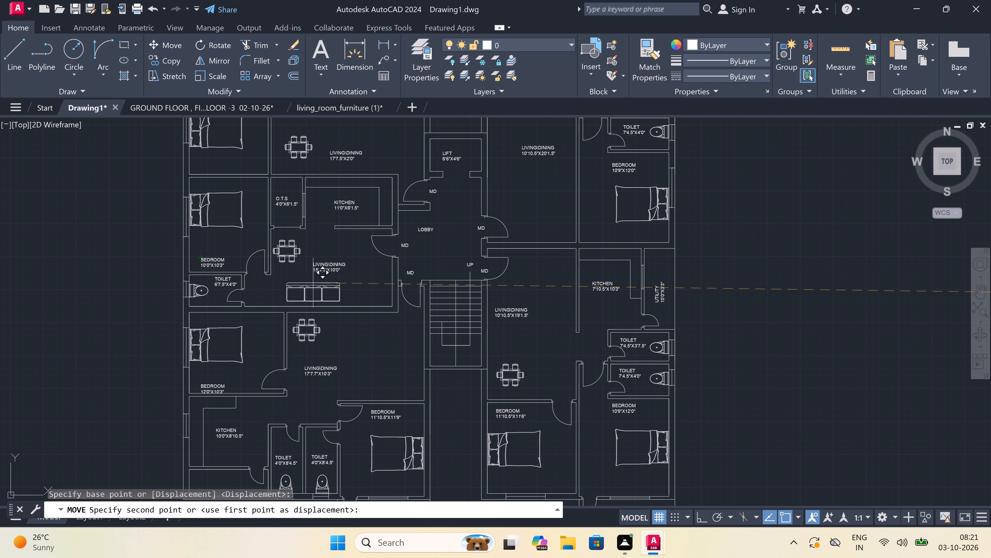
scroll(314, 283, down, 2)
scroll(331, 206, up, 2)
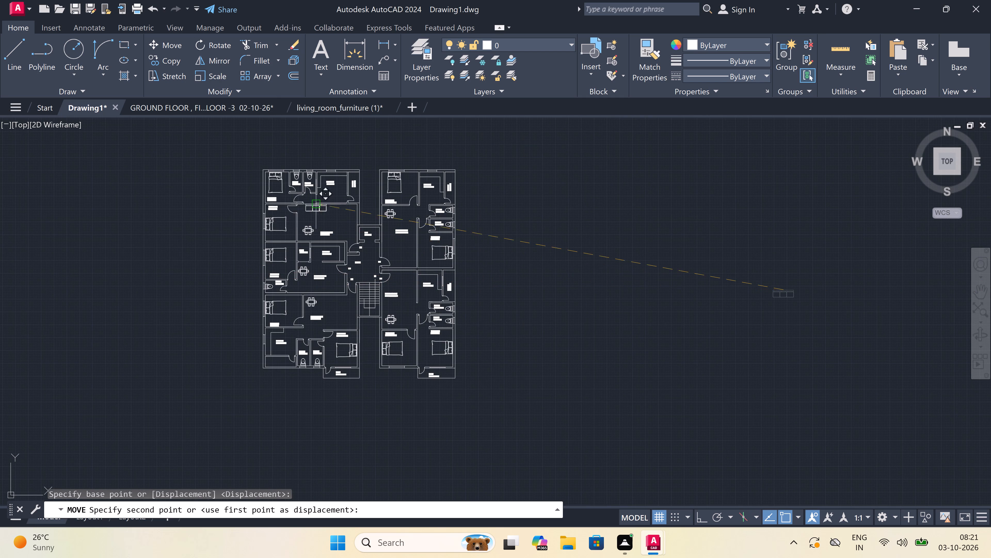
scroll(331, 206, up, 5)
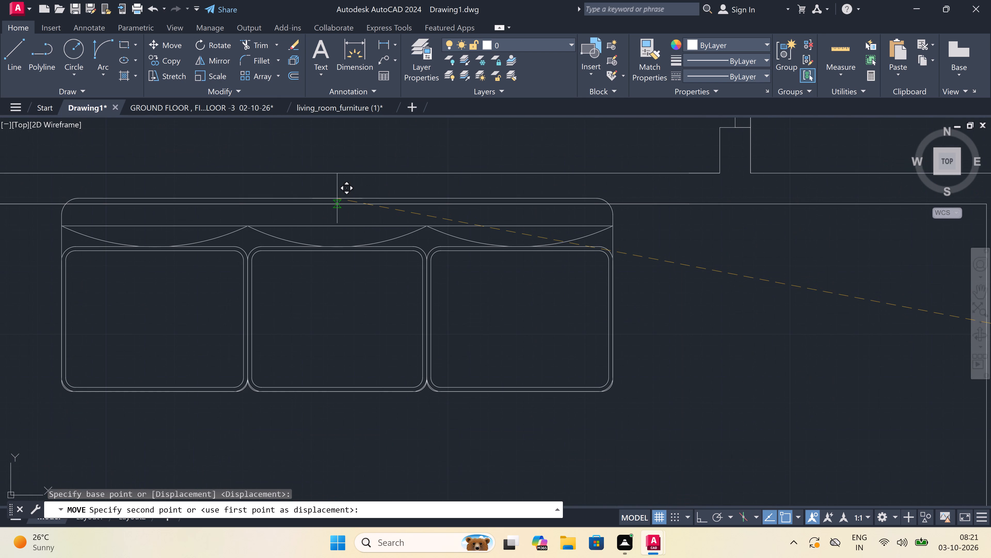
click(338, 203)
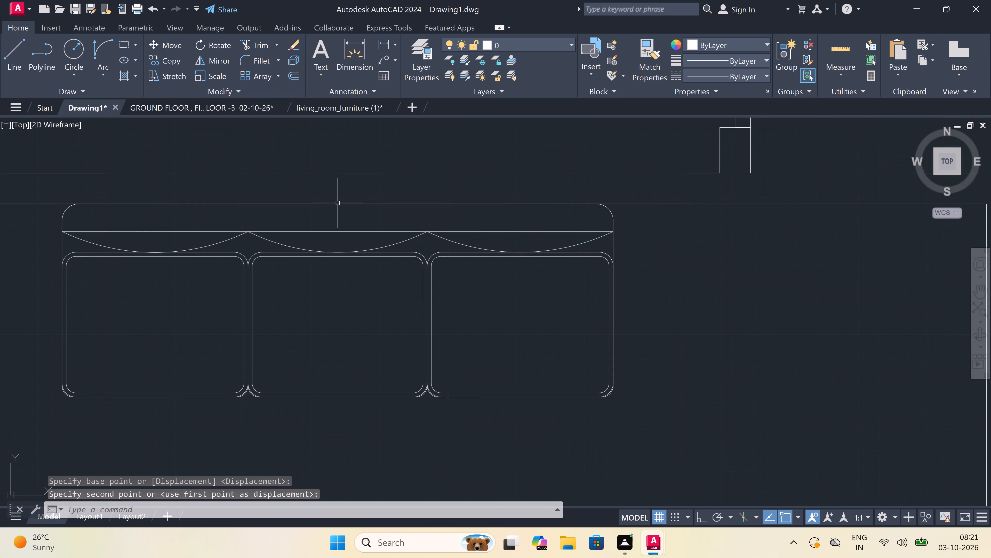
Copy the sofa from the LIVING\DINING 17'7.5"X2'0" room to the empty area west of the plan.
scroll(338, 203, down, 1)
scroll(351, 219, up, 1)
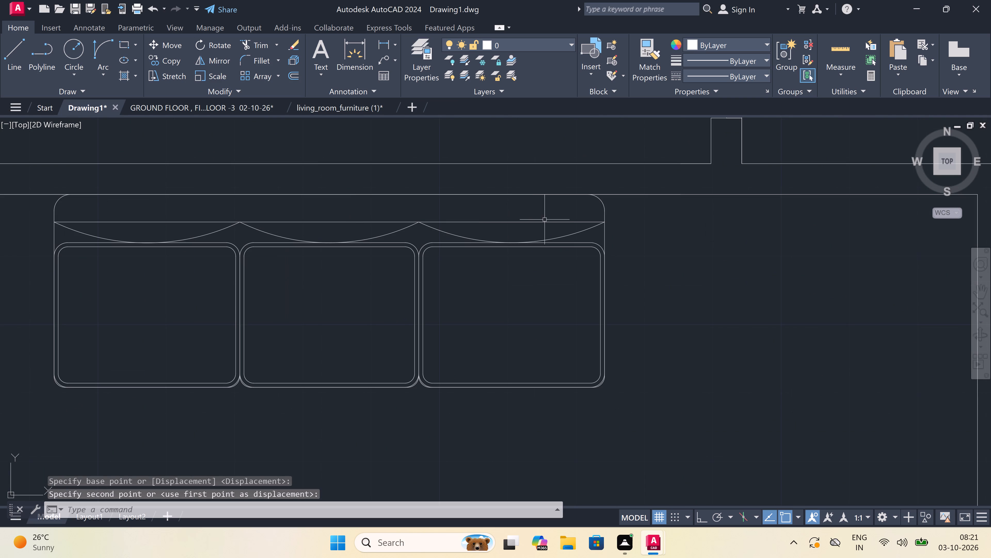
click(616, 204)
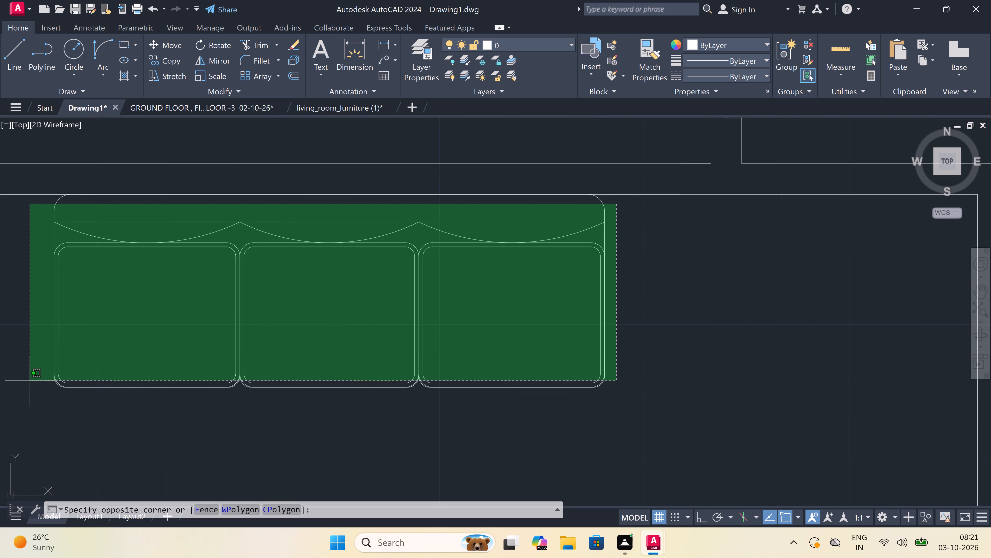
click(26, 409)
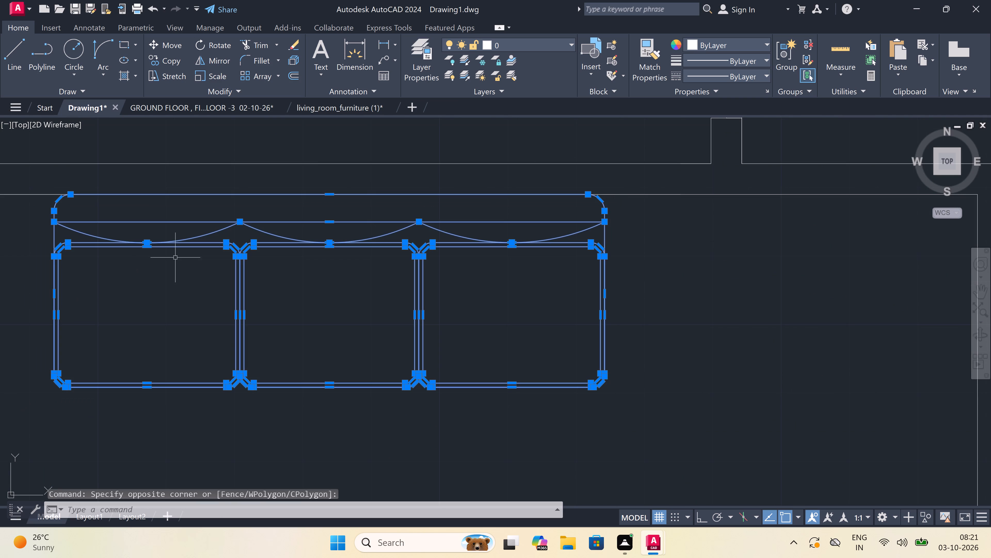
click(159, 56)
click(315, 285)
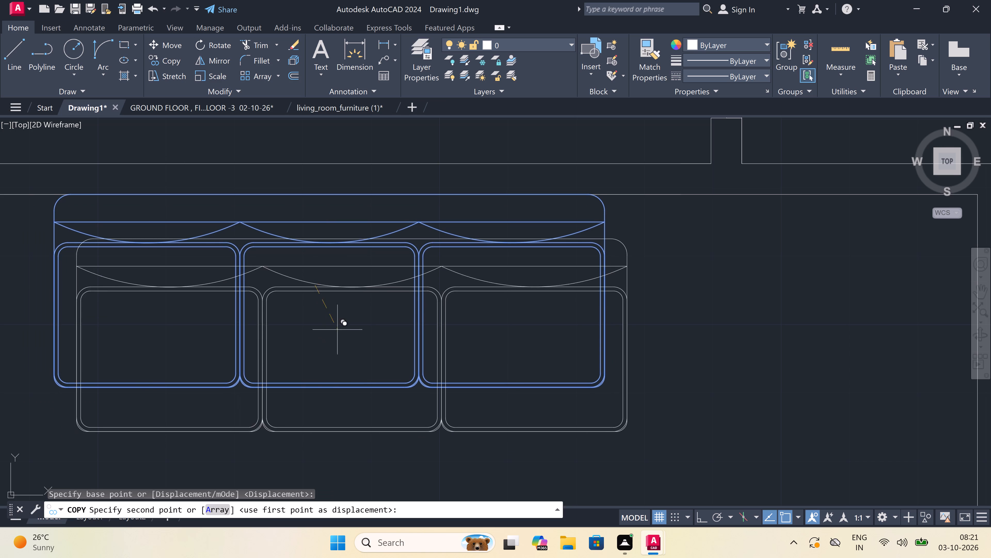
scroll(405, 306, down, 6)
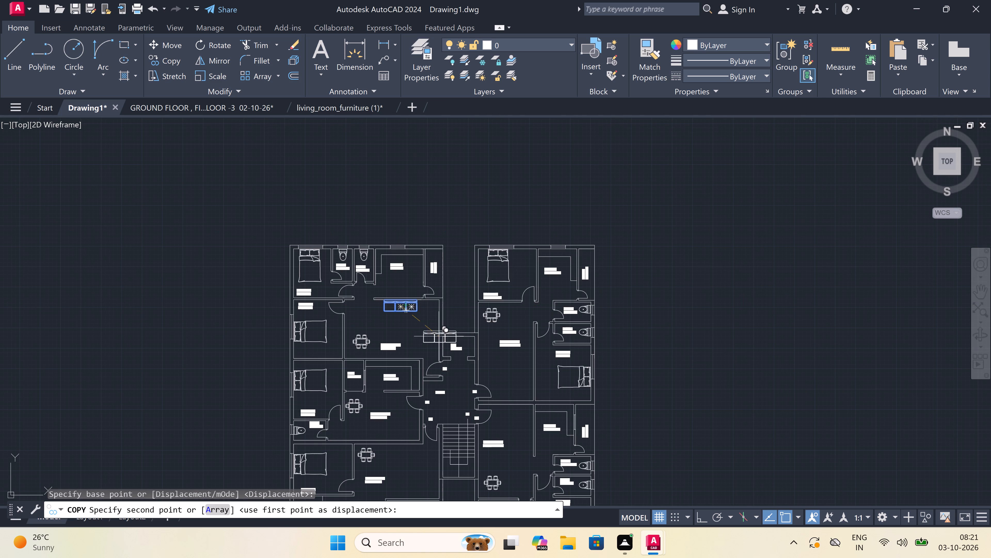
scroll(493, 366, up, 3)
scroll(468, 346, down, 1)
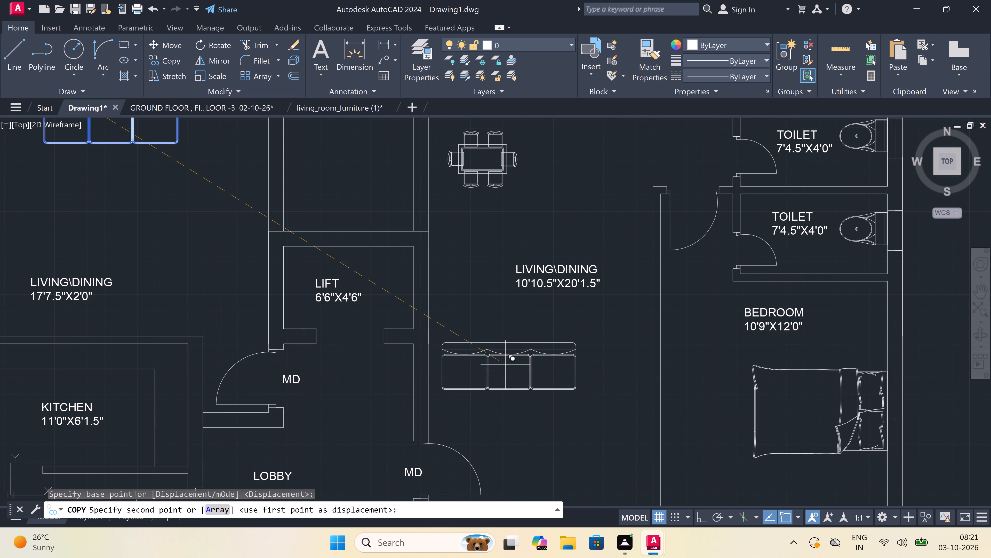
scroll(468, 347, down, 2)
click(205, 345)
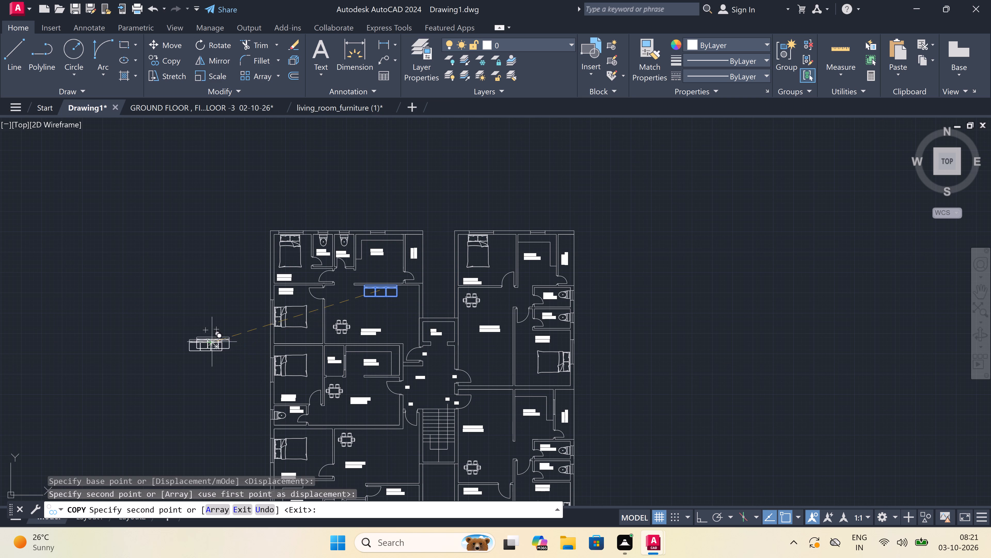
key(Escape)
Rotate the sofa copy west of the plan 90 degrees counter-clockwise so its back faces west.
click(233, 321)
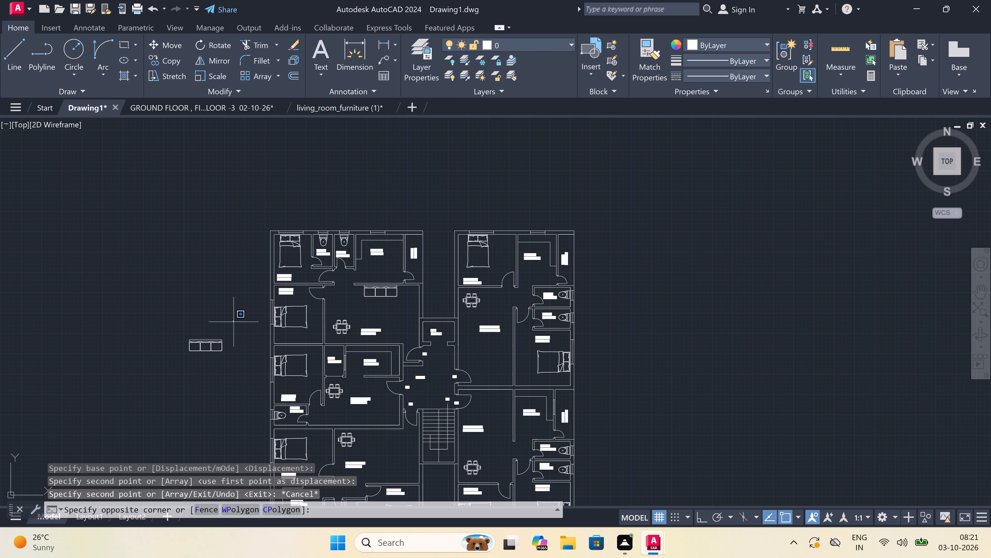
click(168, 366)
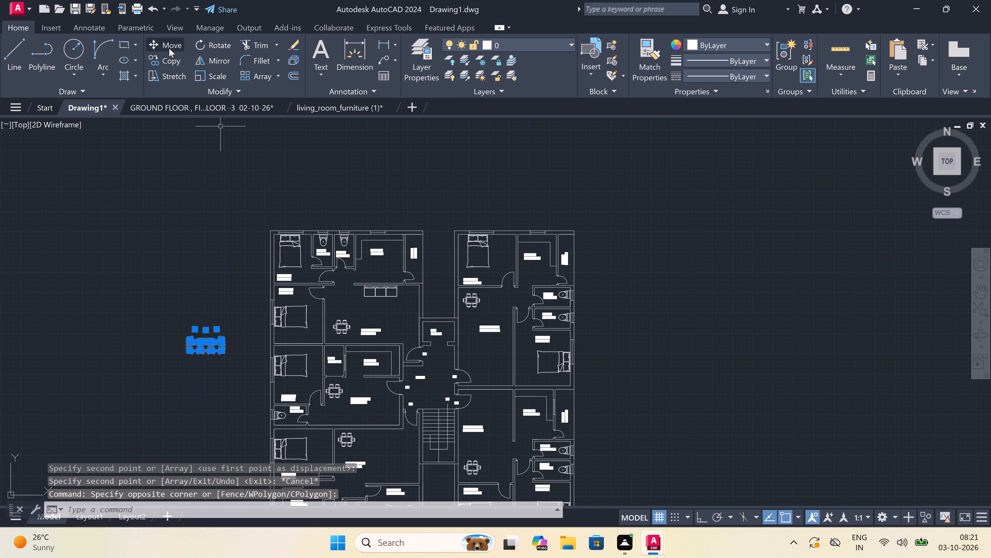
click(199, 41)
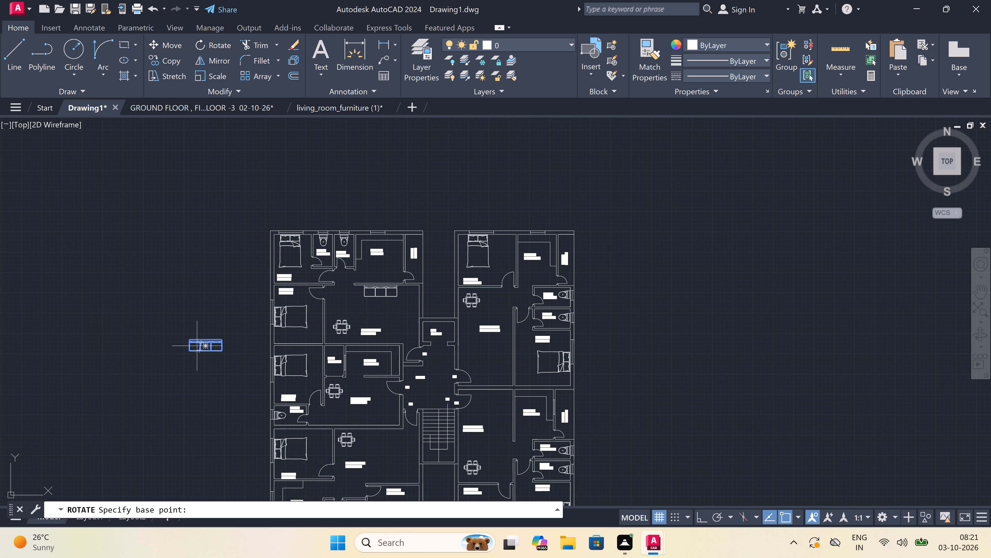
click(199, 346)
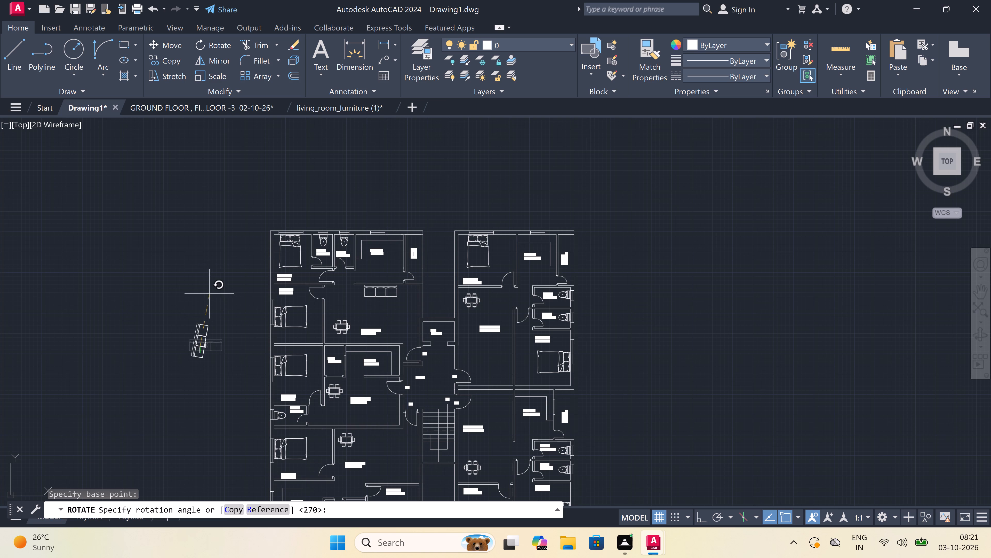
key(F8)
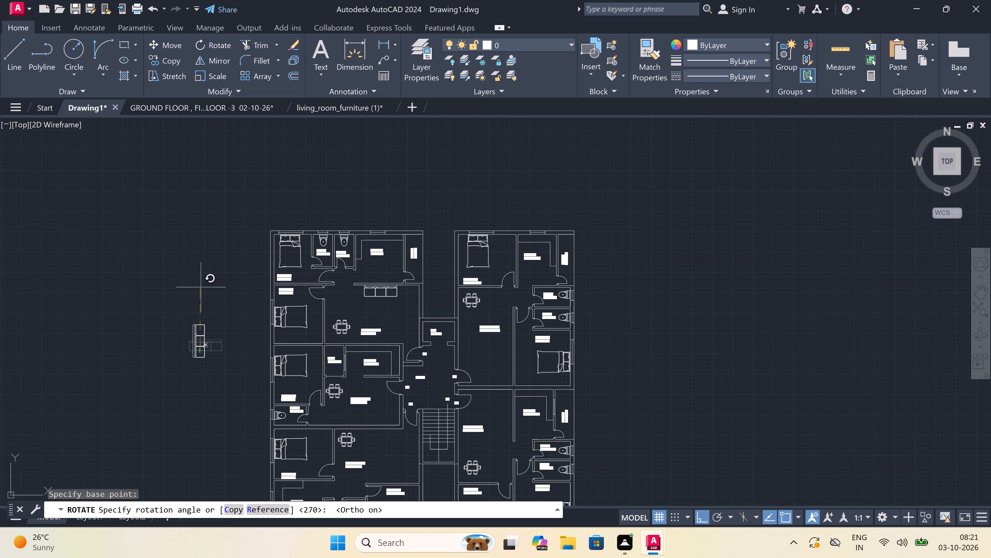
click(198, 296)
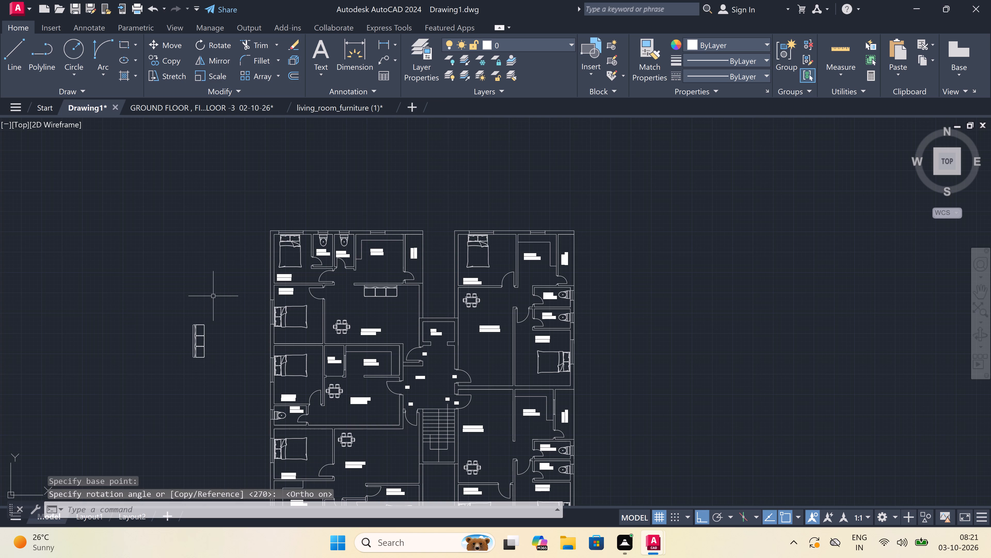
Copy the rotated sofa by its back edge into the LIVING\DINING 10'10.5"X20'1.5" room, against the west wall beside the lift.
click(214, 297)
click(145, 375)
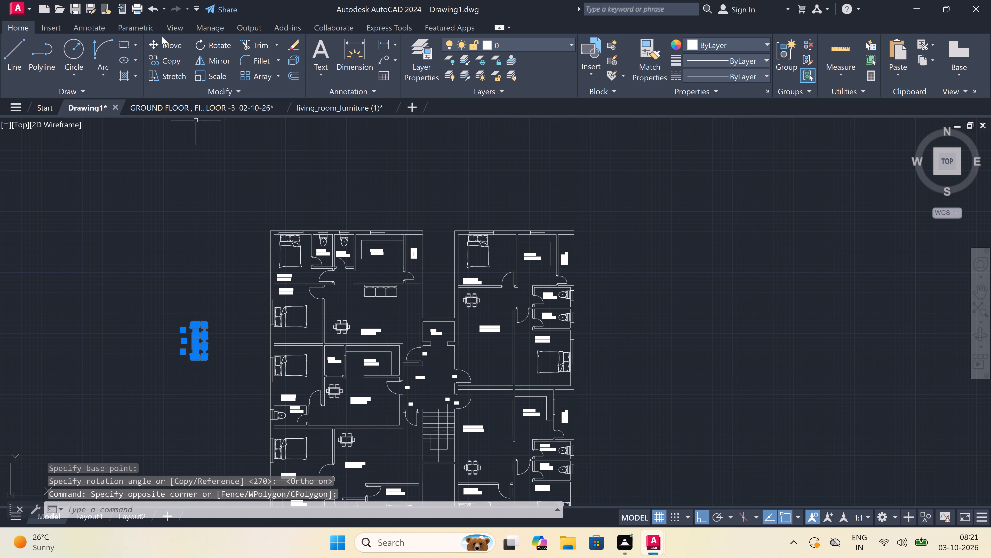
click(161, 53)
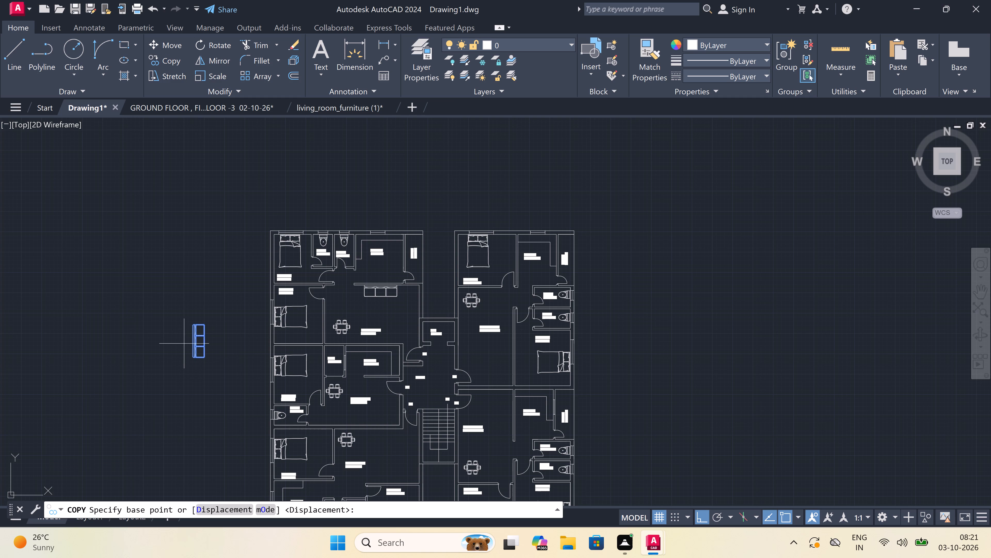
double_click(190, 339)
key(F8)
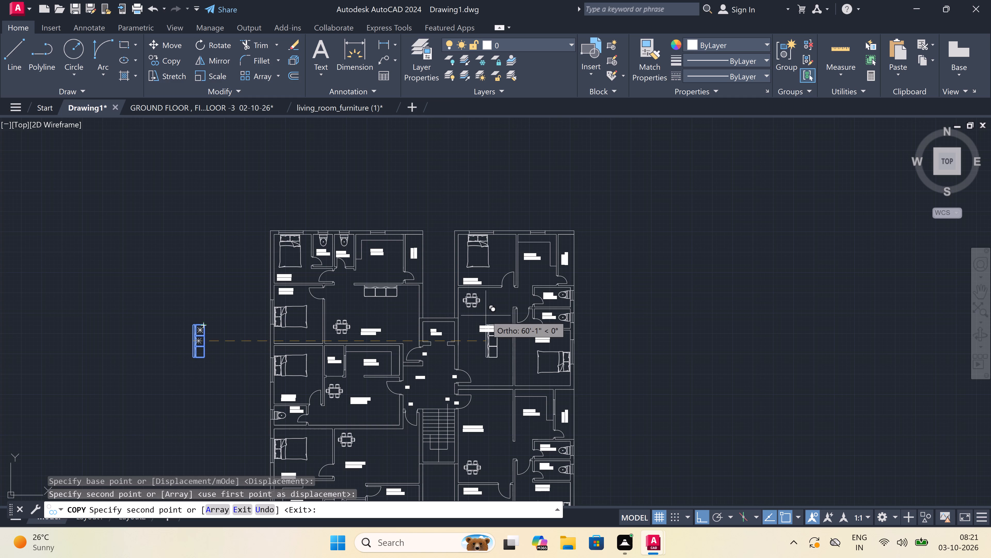
scroll(457, 353, up, 4)
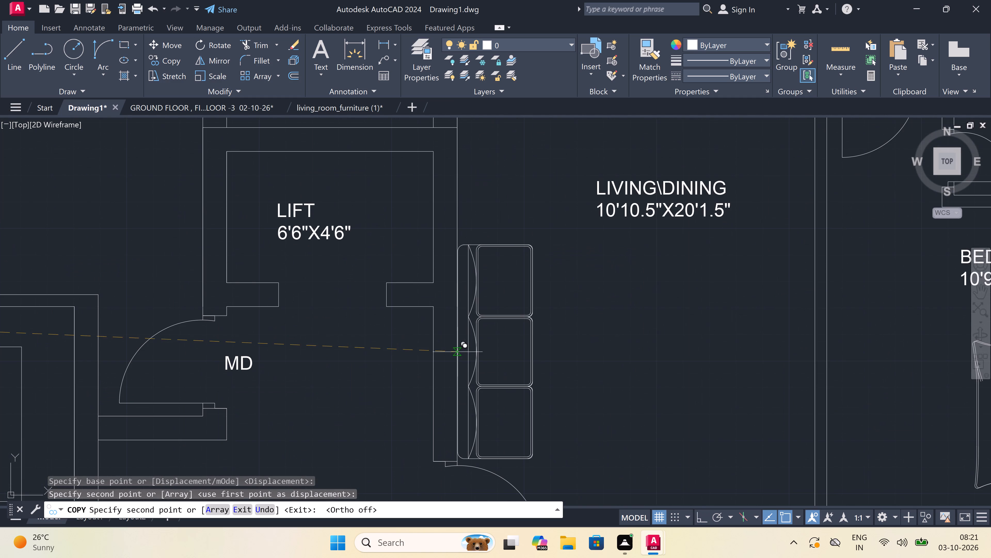
click(460, 259)
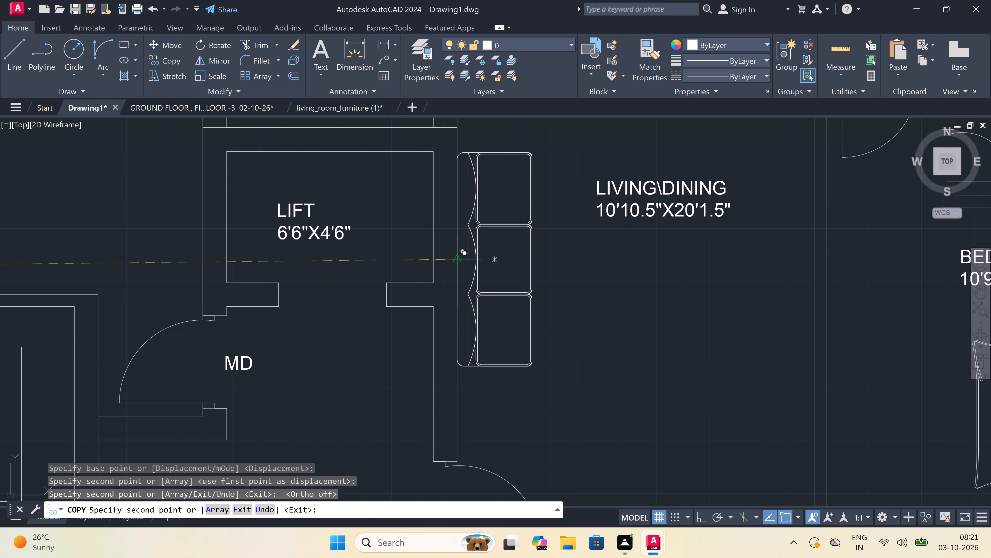
Place another copy of the rotated sofa in the LIVING\DINING 10'10.5"X19'1.5" room, against the wall beside the stairs.
scroll(460, 259, down, 4)
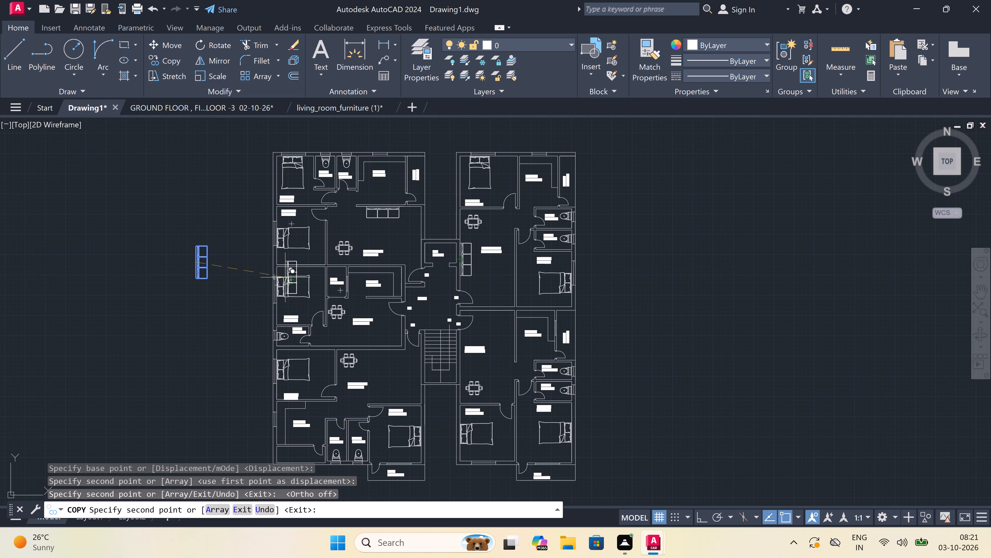
scroll(317, 303, down, 2)
scroll(360, 327, up, 4)
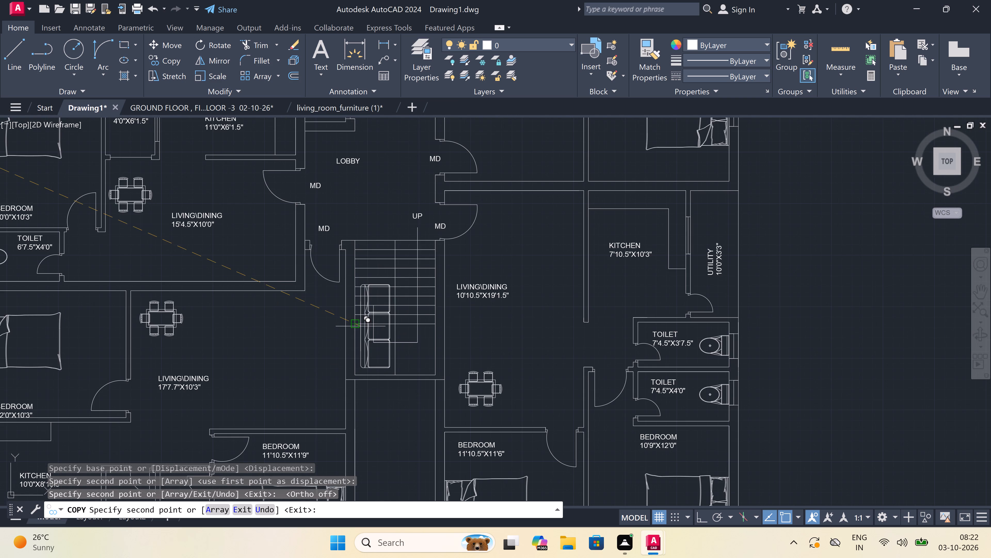
scroll(417, 305, up, 2)
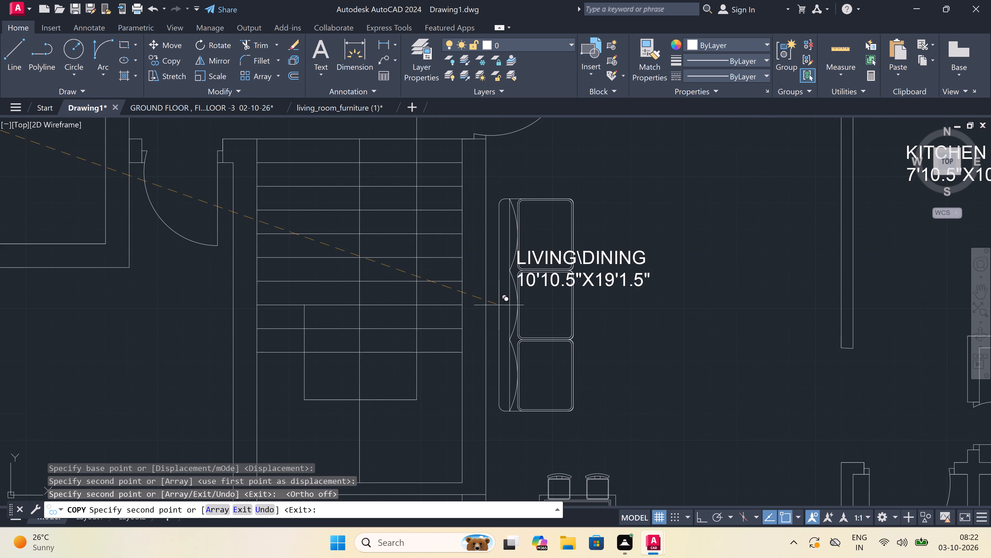
click(491, 298)
scroll(499, 292, down, 4)
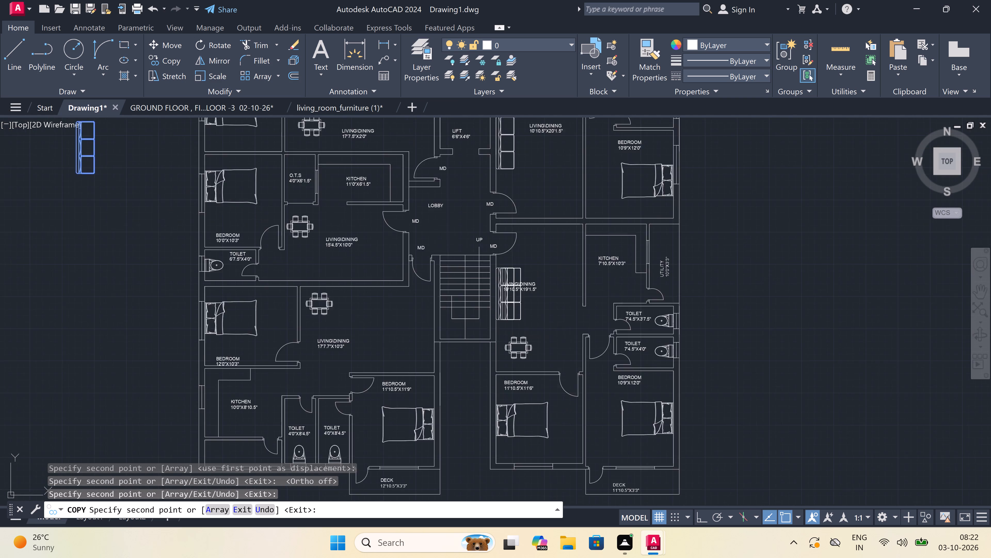
scroll(500, 292, down, 1)
scroll(331, 266, up, 2)
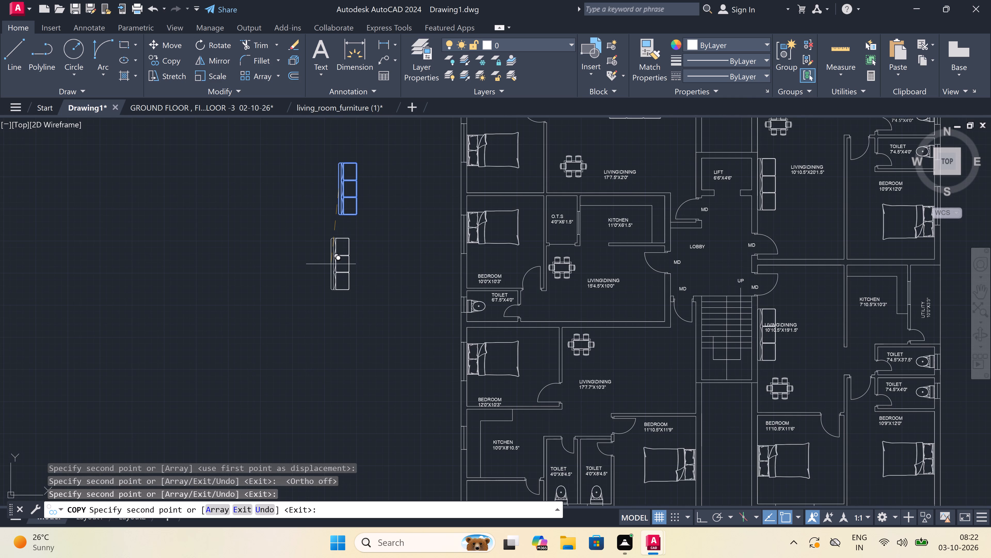
key(Escape)
Move the LIVING\DINING 10'10.5"X19'1.5" label southeast, off the sofa and into the room's open floor area.
scroll(331, 264, down, 1)
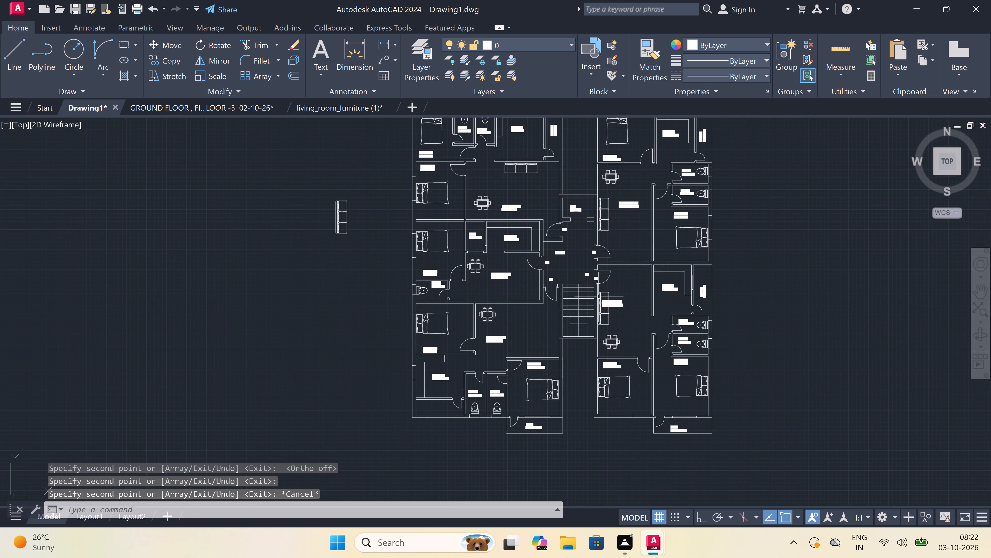
scroll(603, 297, up, 2)
click(615, 312)
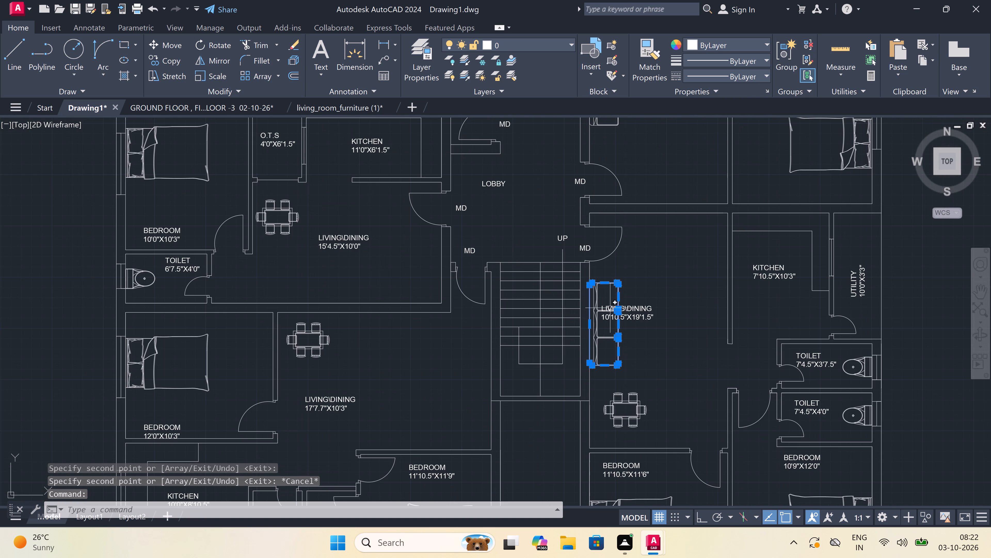
key(Escape)
scroll(642, 307, up, 3)
click(642, 307)
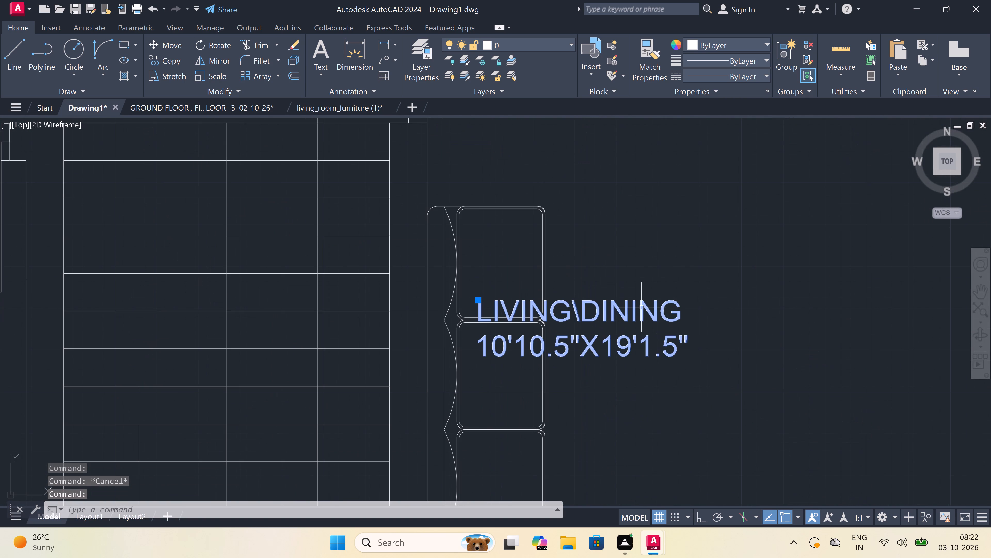
click(477, 302)
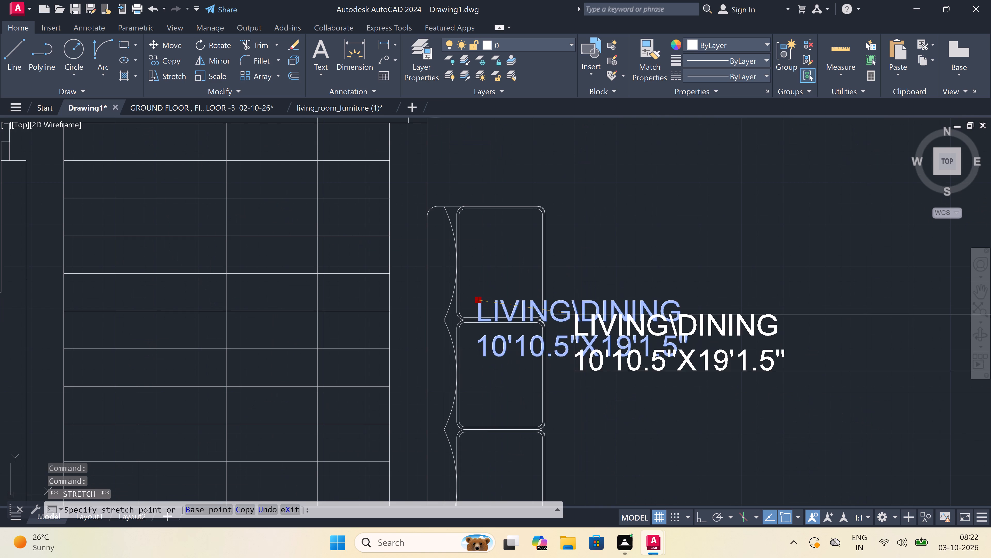
scroll(575, 314, down, 3)
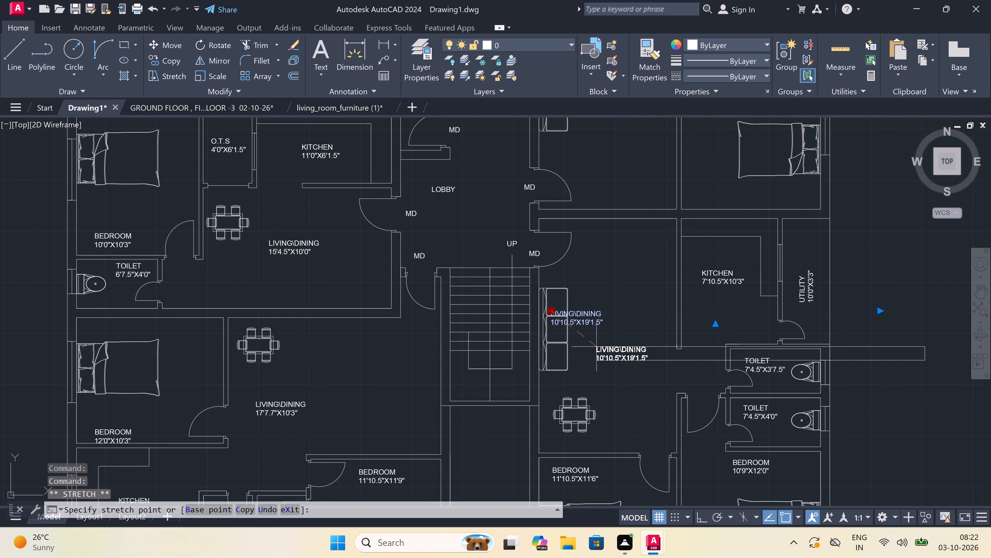
click(605, 357)
key(Escape)
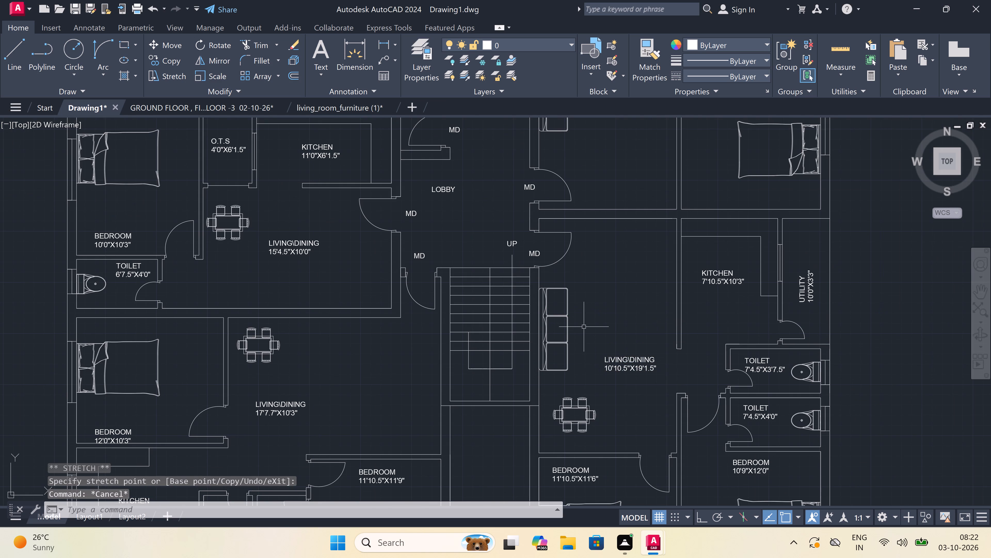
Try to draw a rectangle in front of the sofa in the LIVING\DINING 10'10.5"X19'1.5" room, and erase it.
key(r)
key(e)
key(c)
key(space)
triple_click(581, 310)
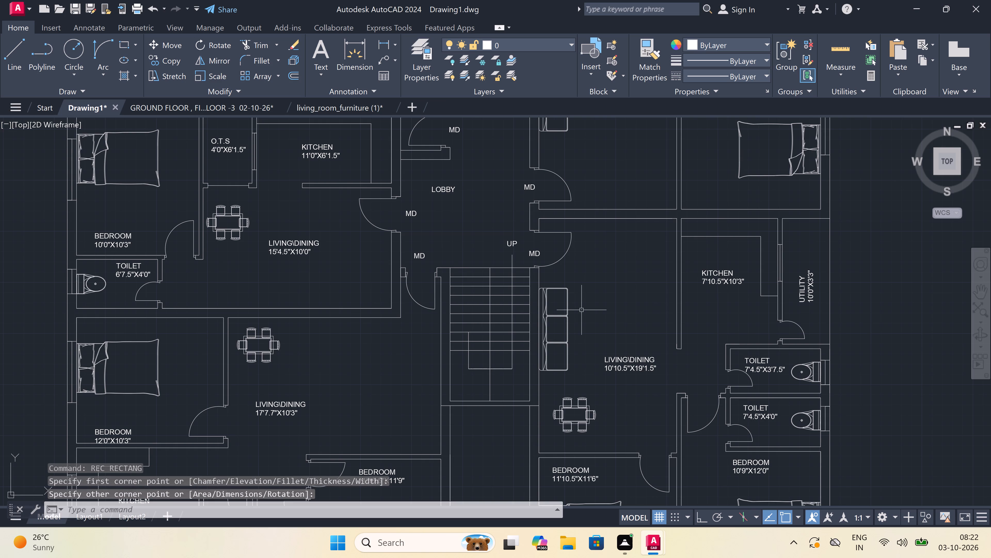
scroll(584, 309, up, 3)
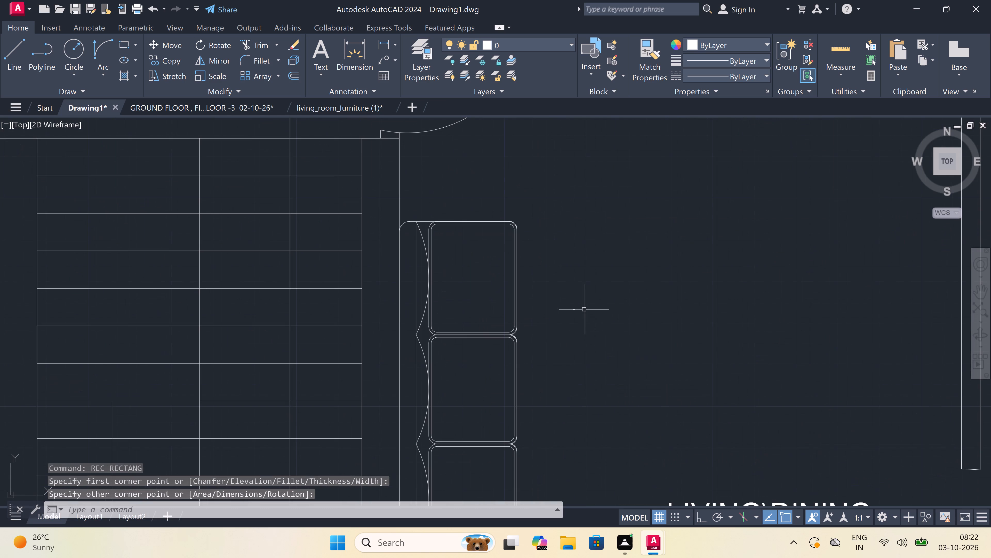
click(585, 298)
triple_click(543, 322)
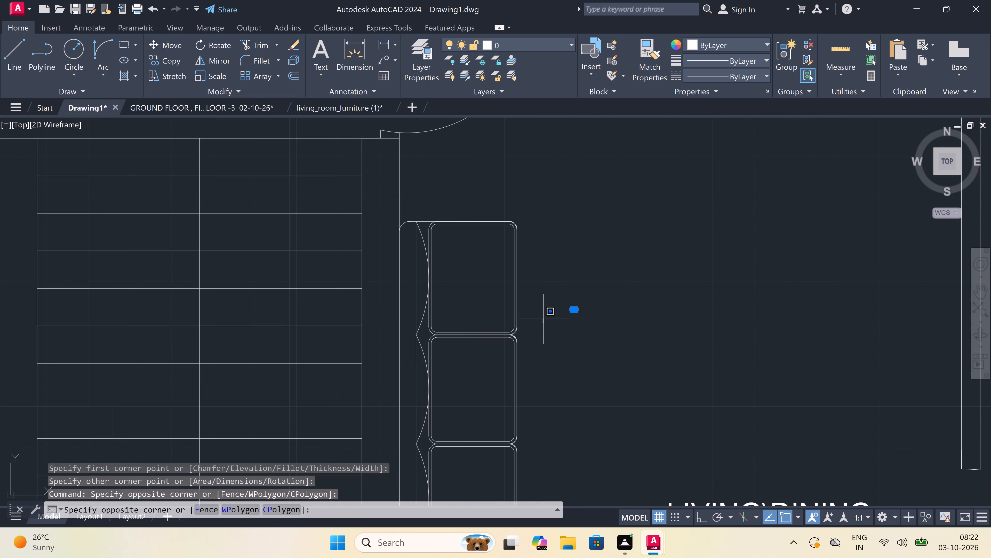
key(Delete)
Draw a rectangle about half the sofa's length in front of the sofa in the LIVING\DINING 10'10.5"X19'1.5" room.
text(REC)
key(space)
scroll(544, 317, down, 2)
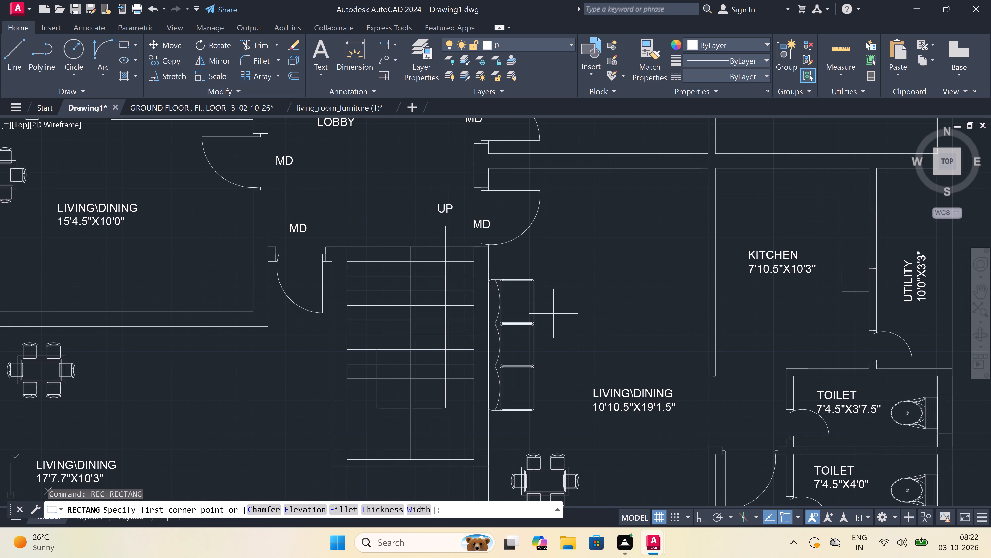
click(554, 314)
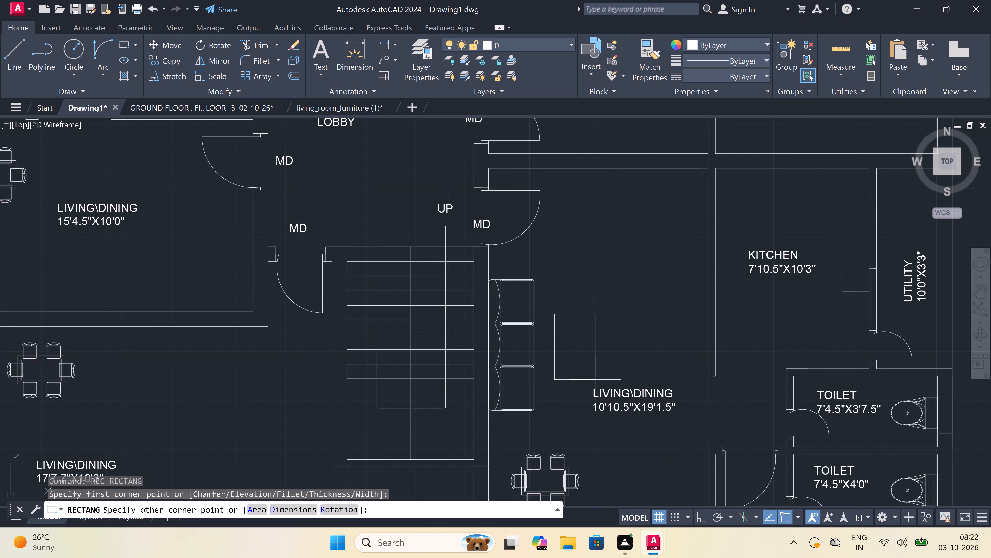
double_click(590, 376)
Finish the table rectangle in front of the sofa in the LIVING\DINING 10'10.5"X19'1.5" room.
click(589, 375)
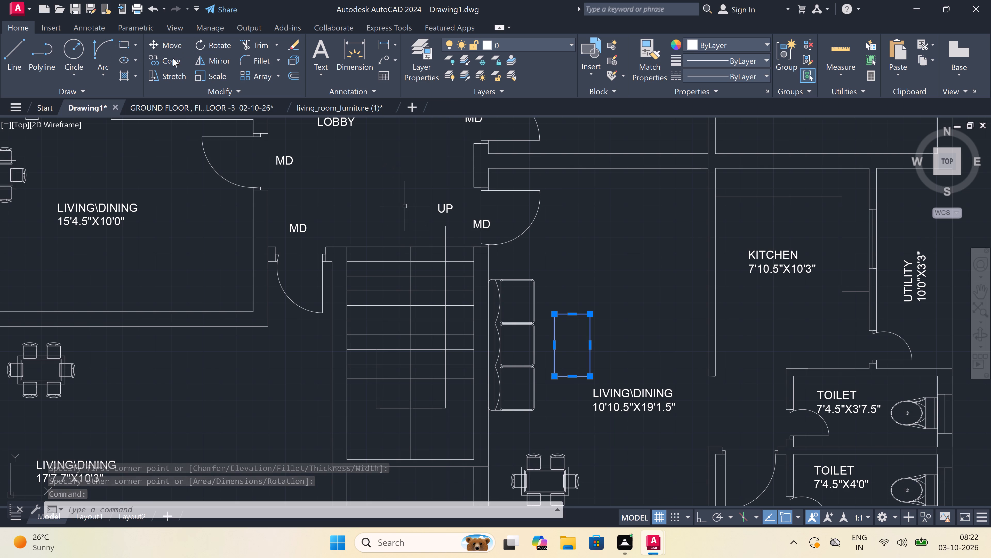
Copy the table rectangle by its centre into the LIVING\DINING 17'7.5"X2'0" room, in the open area south of the sofa.
click(155, 57)
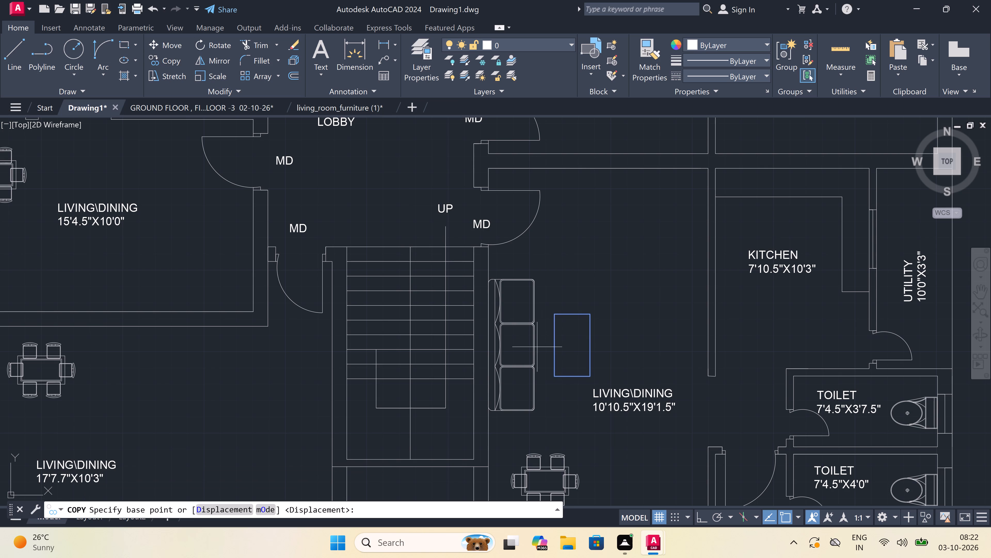
click(570, 346)
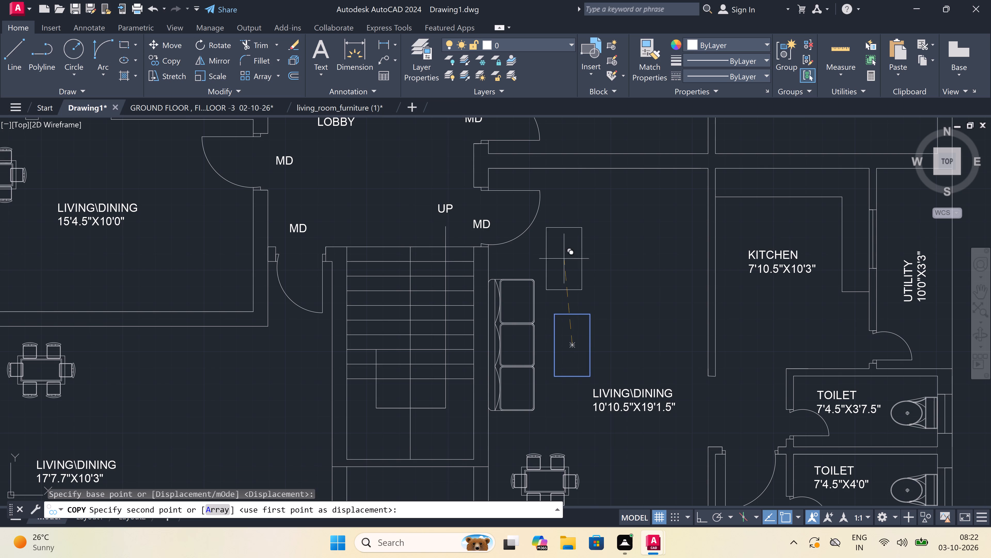
scroll(564, 243, down, 3)
scroll(339, 238, up, 1)
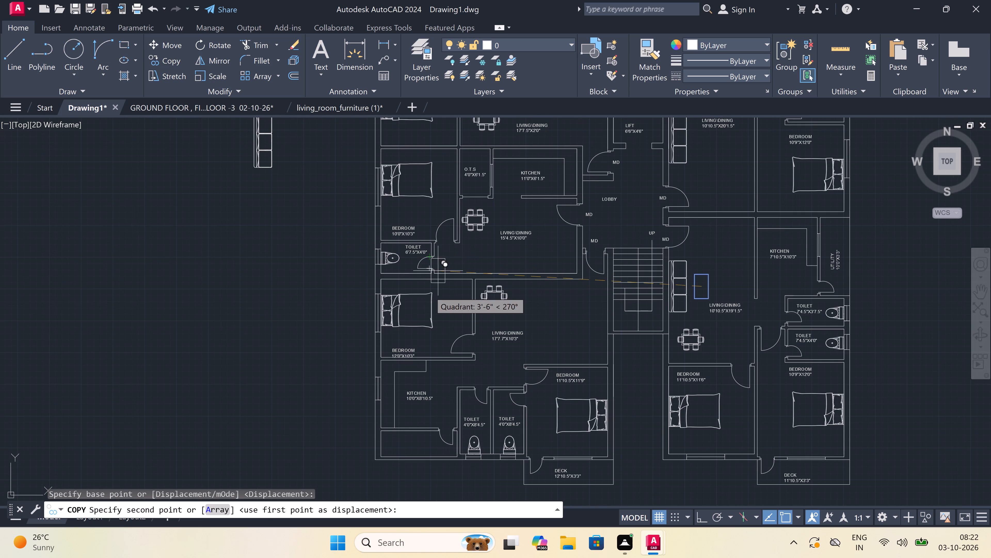
scroll(433, 299, down, 1)
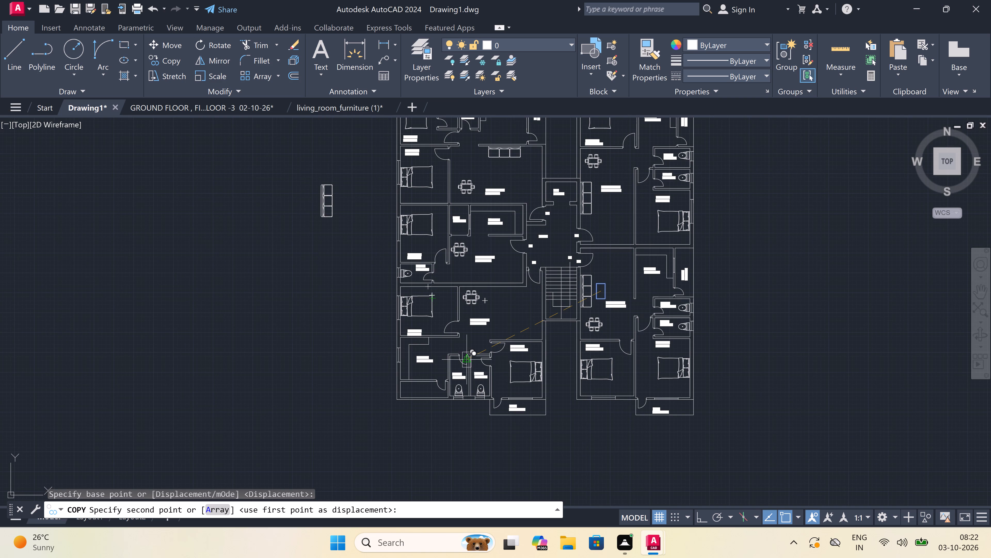
scroll(496, 275, down, 1)
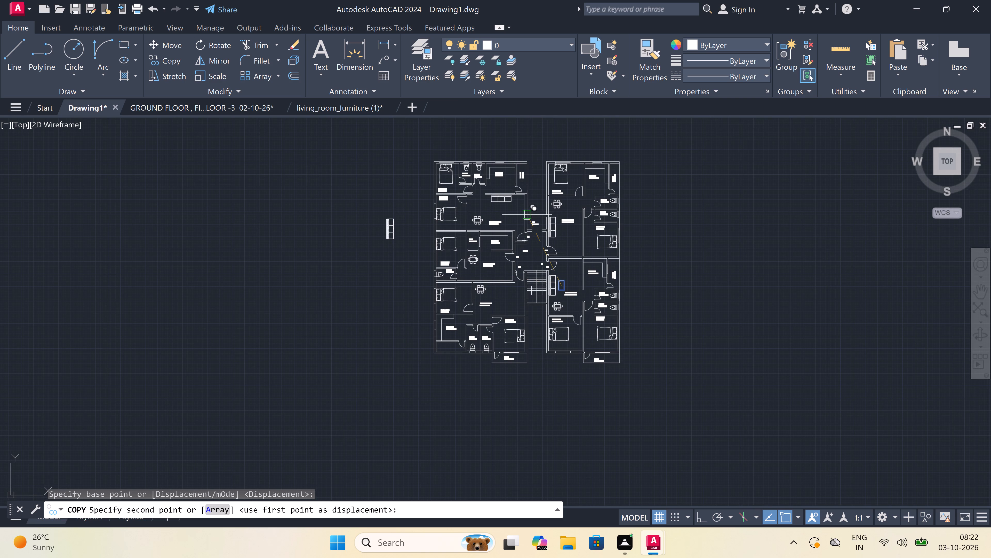
scroll(500, 189, up, 3)
scroll(492, 290, up, 2)
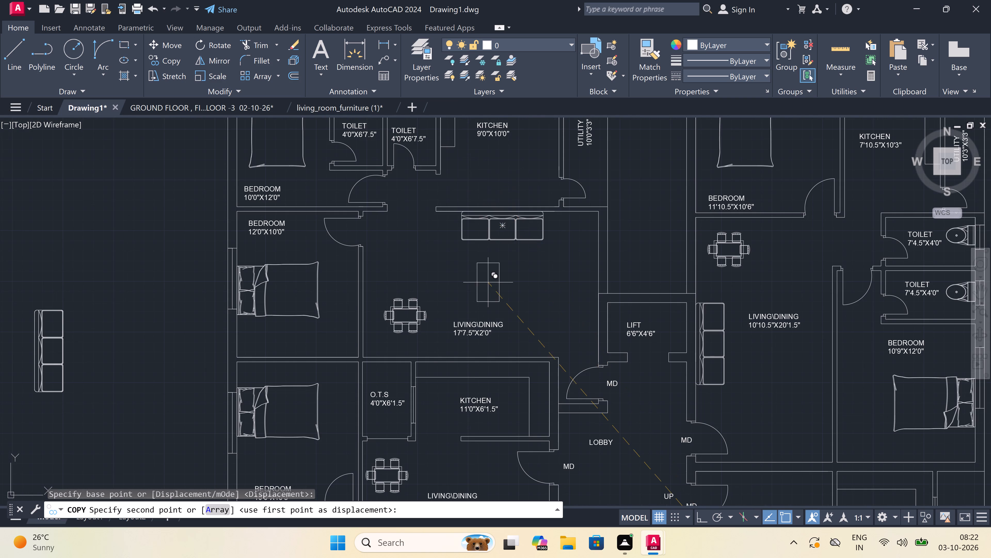
click(522, 280)
key(Escape)
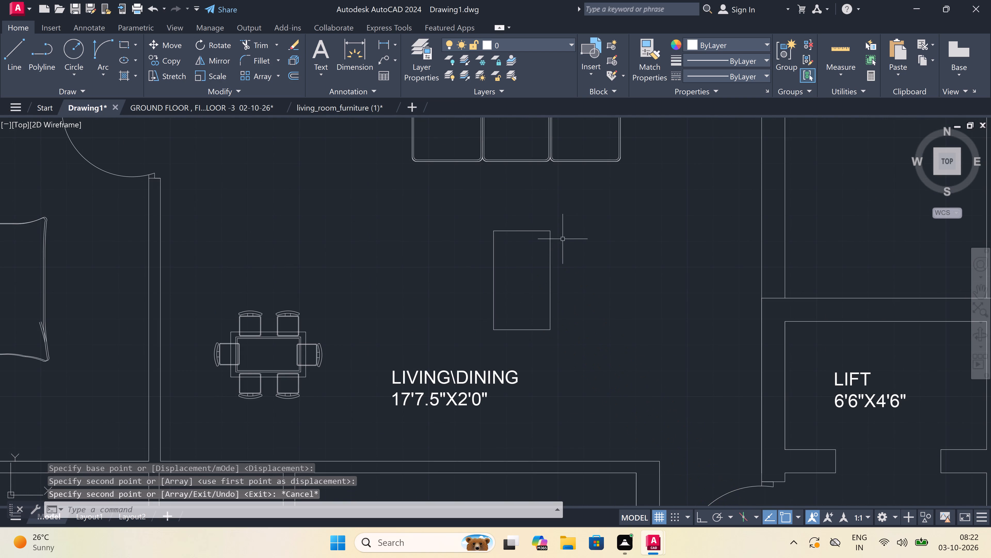
Rotate the copied table rectangle 90 degrees about its centre with Ortho on, so its long side runs parallel to the sofa.
double_click(573, 221)
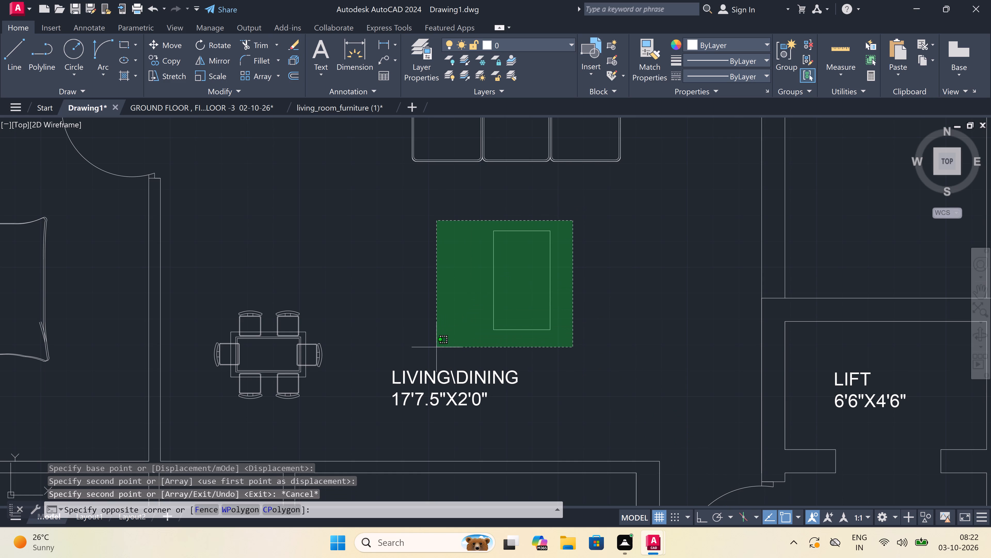
click(437, 346)
click(216, 44)
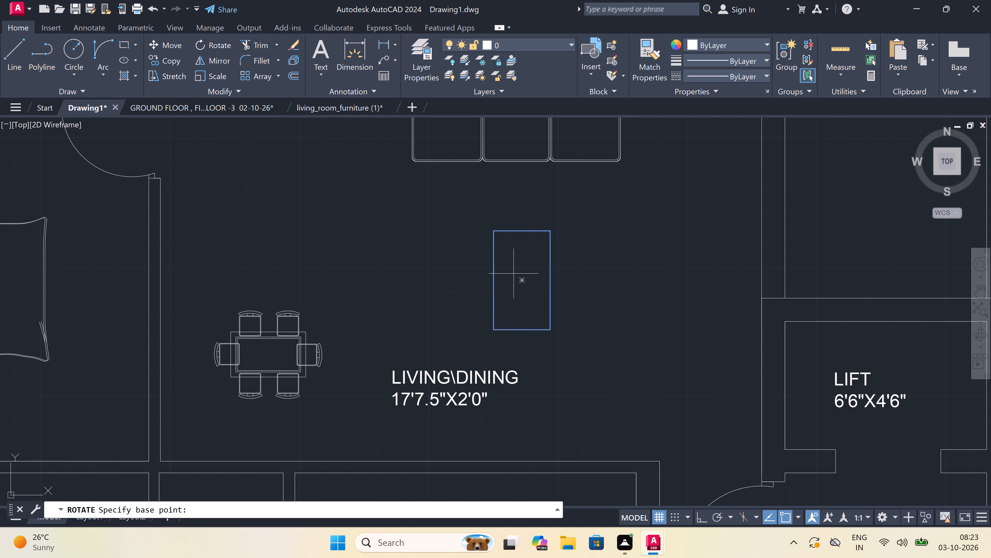
click(521, 280)
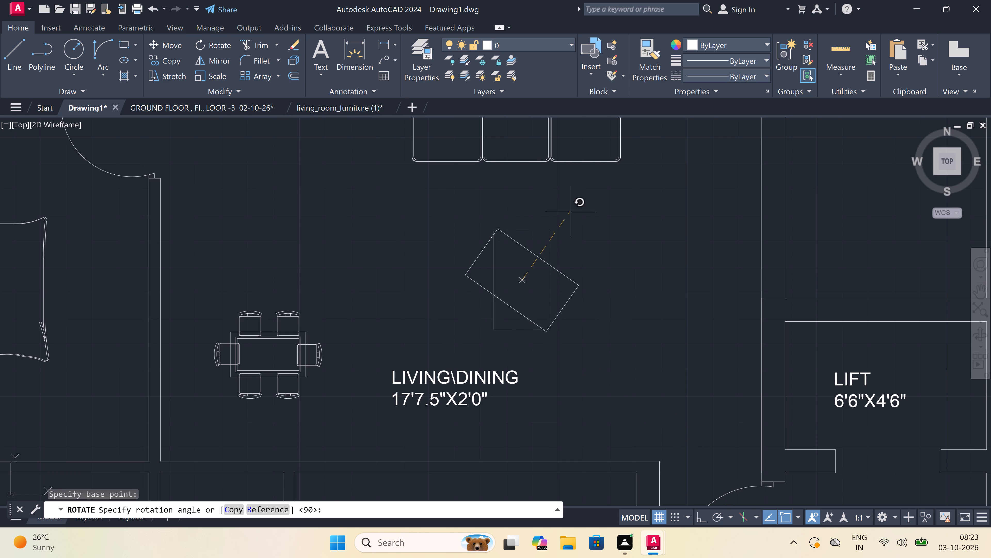
key(F8)
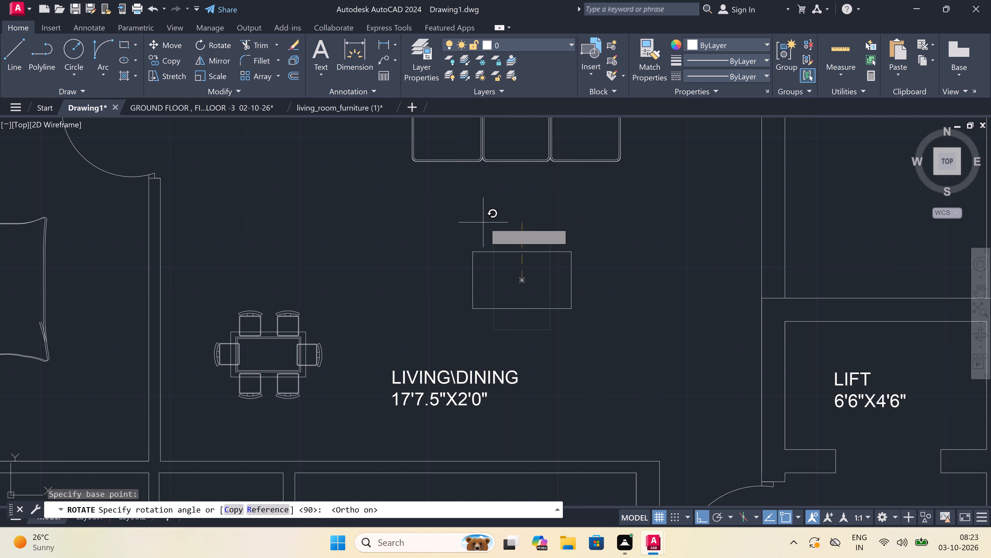
click(488, 224)
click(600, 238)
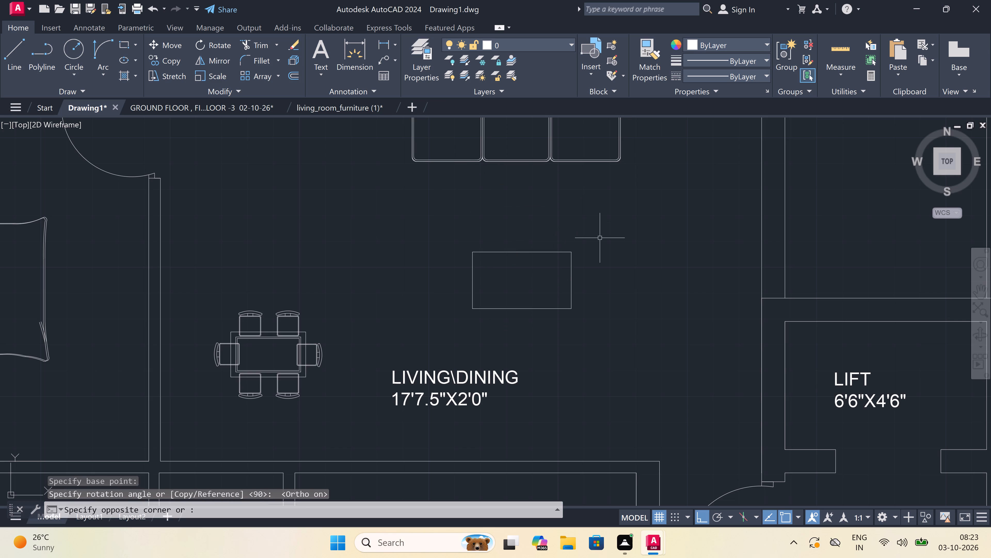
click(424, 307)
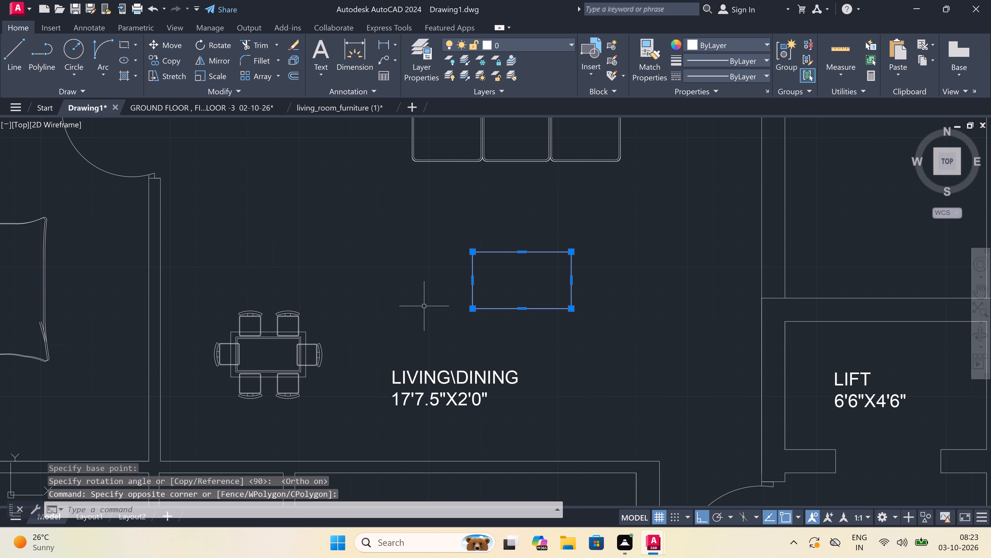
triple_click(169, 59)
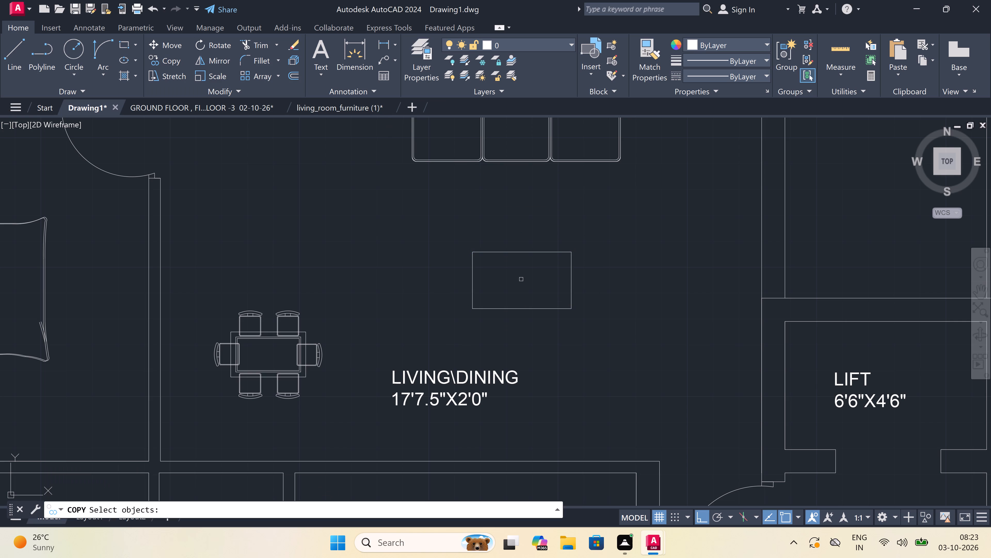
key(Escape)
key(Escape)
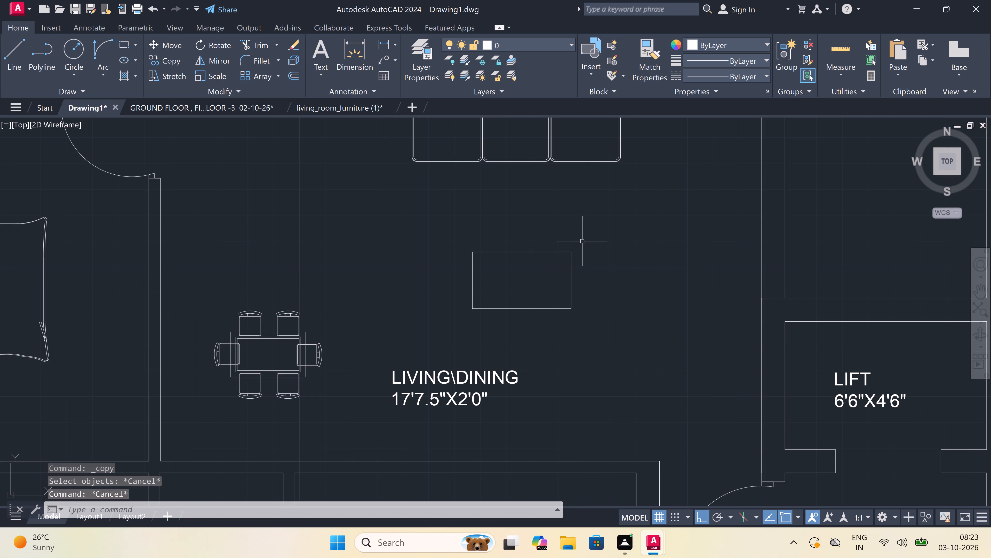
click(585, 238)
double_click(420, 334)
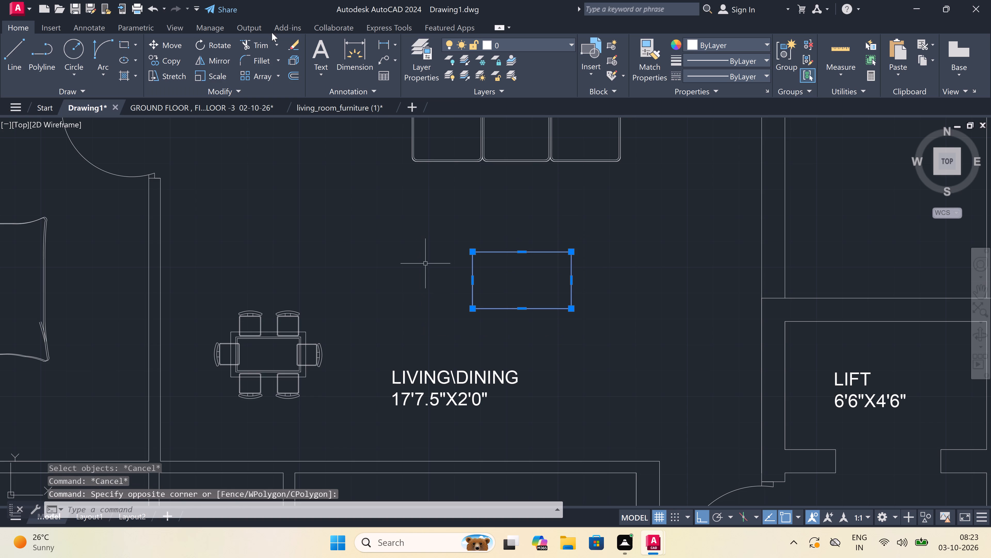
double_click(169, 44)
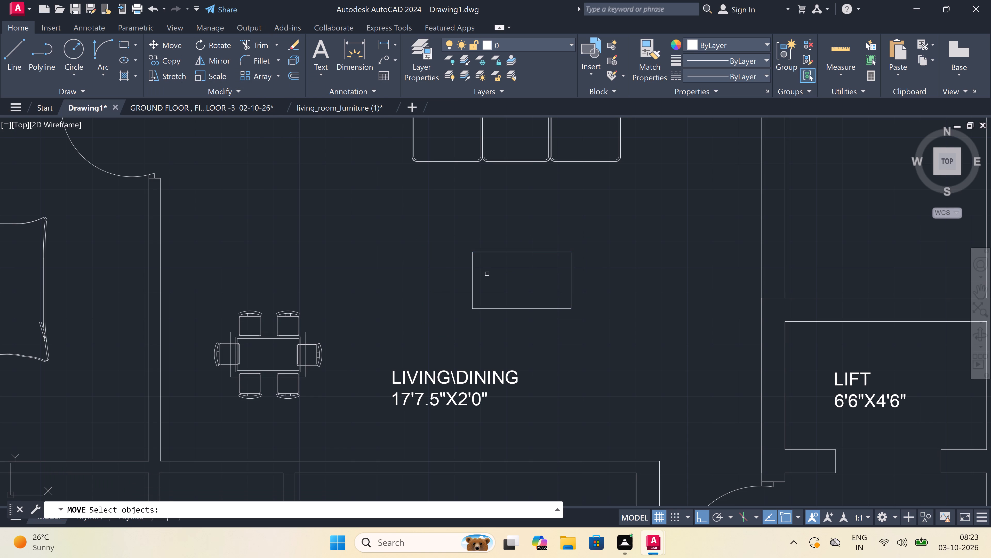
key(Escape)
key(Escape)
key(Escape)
Move the table rectangle in the LIVING\DINING 17'7.5"X2'0" room straight north, closer to the sofa.
click(604, 241)
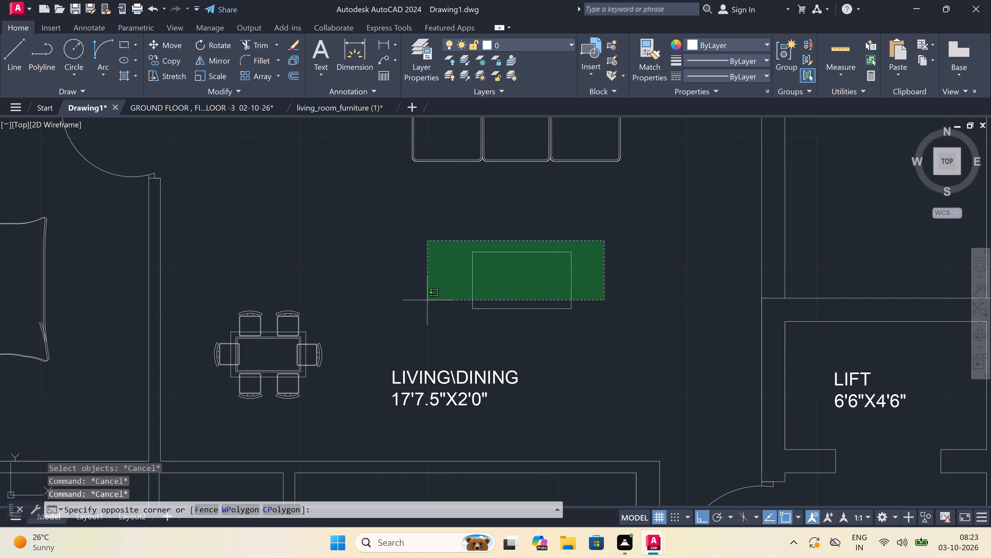
drag(423, 316, 426, 317)
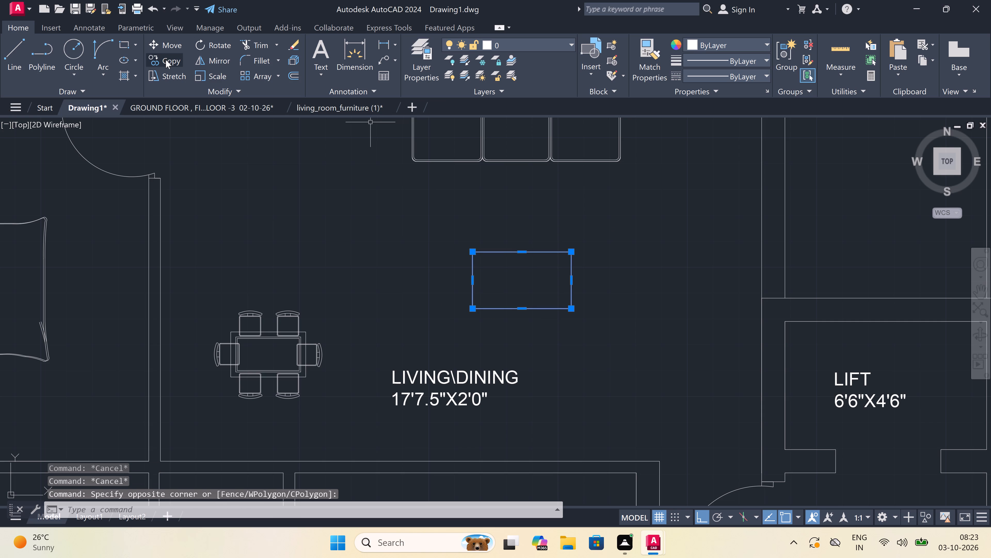
click(169, 41)
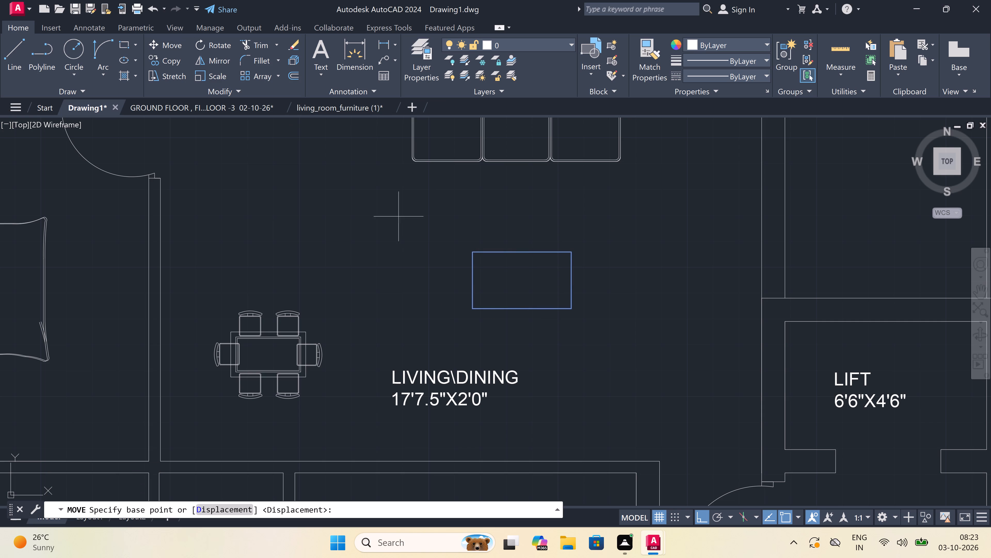
click(520, 282)
double_click(519, 222)
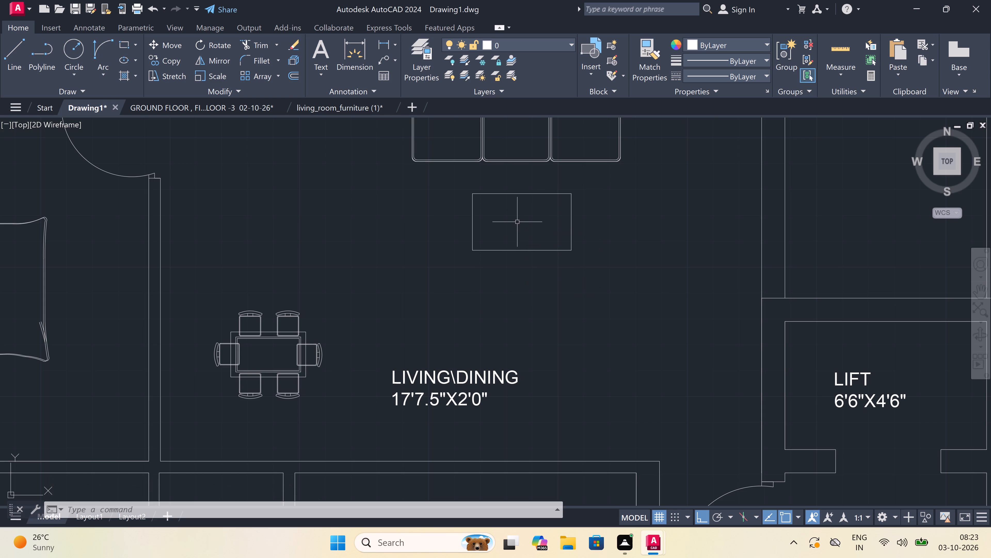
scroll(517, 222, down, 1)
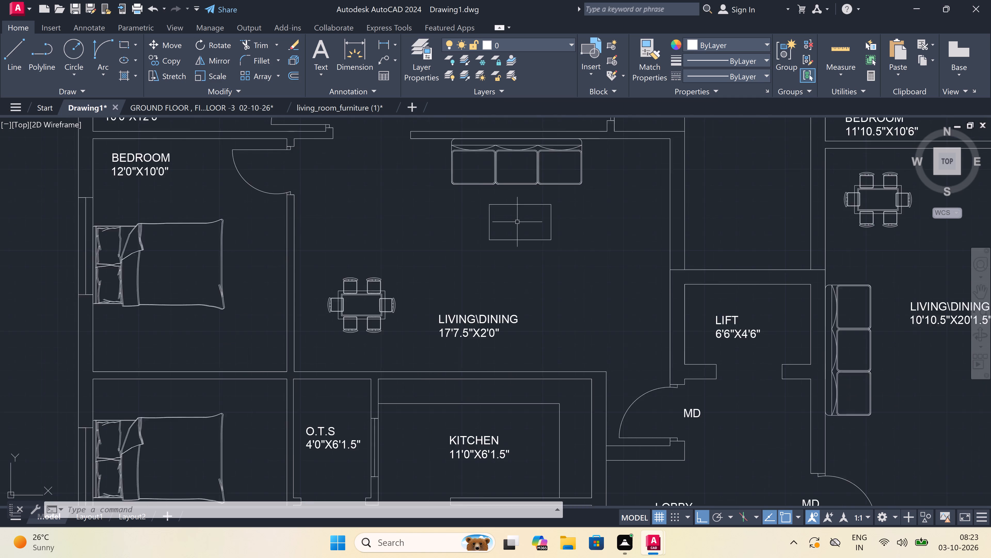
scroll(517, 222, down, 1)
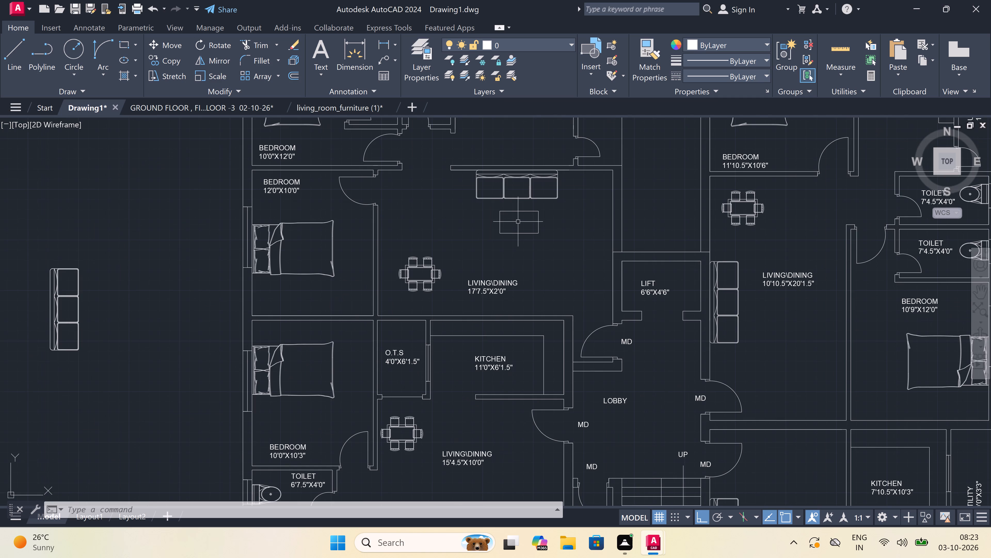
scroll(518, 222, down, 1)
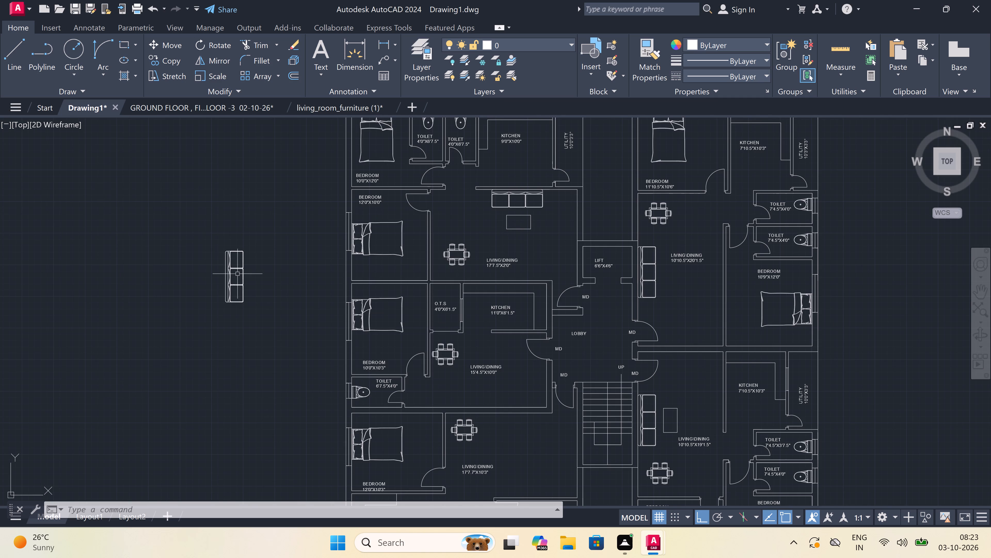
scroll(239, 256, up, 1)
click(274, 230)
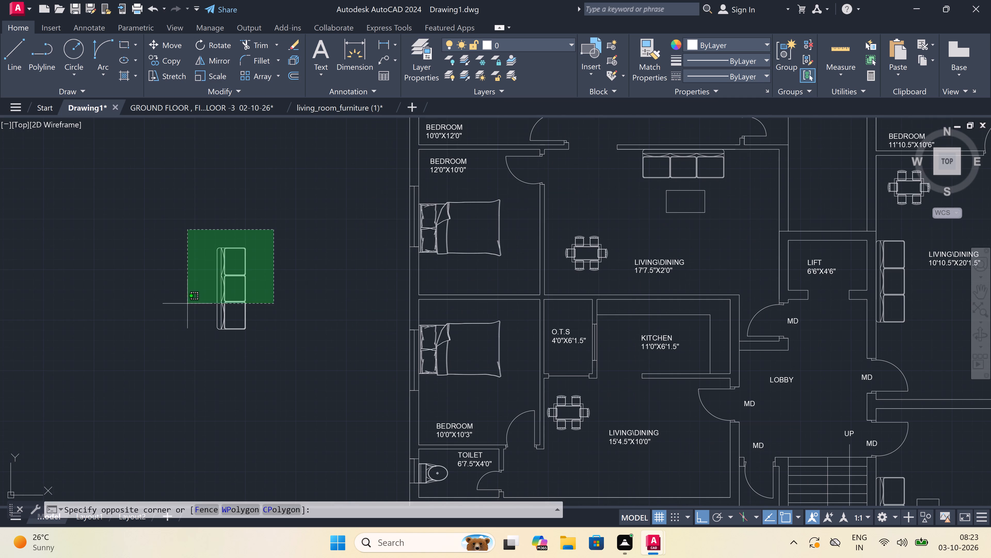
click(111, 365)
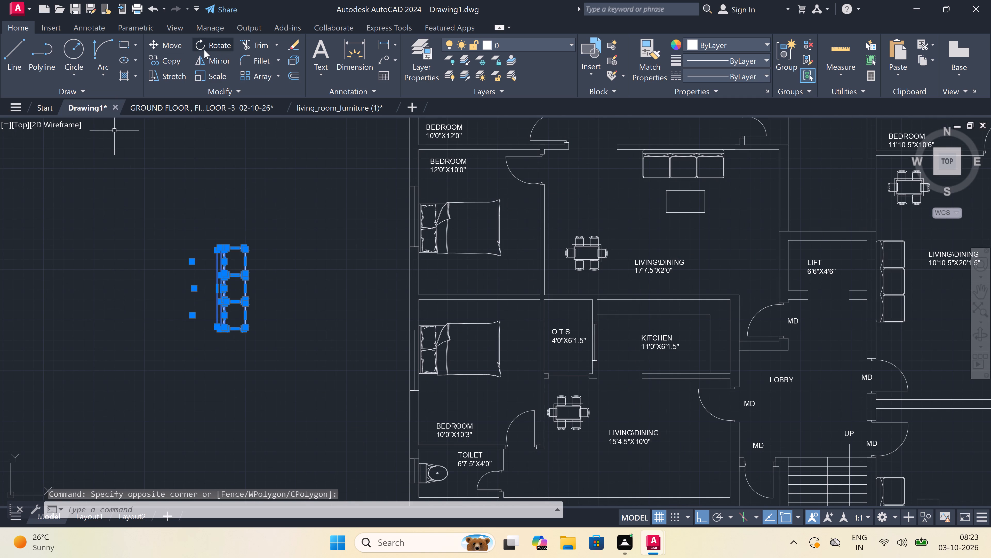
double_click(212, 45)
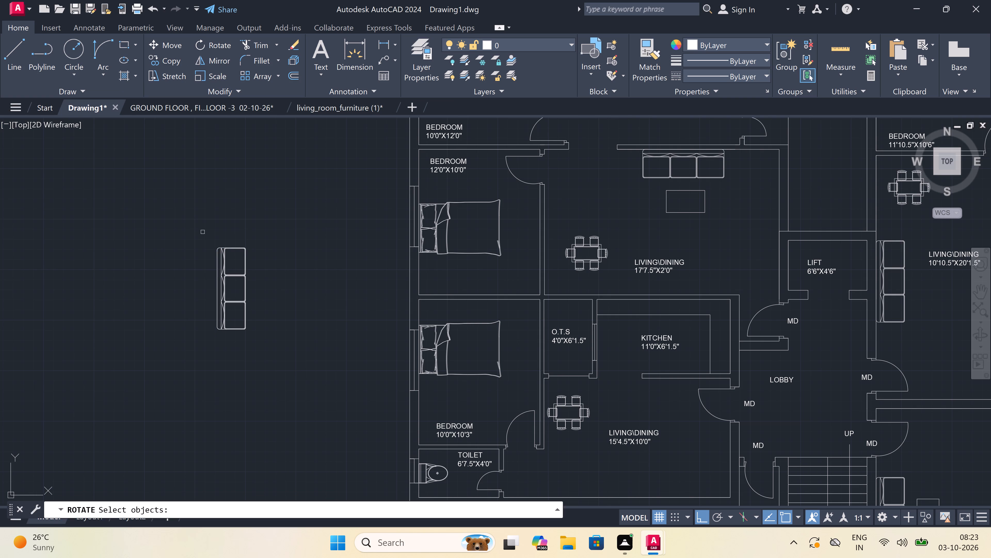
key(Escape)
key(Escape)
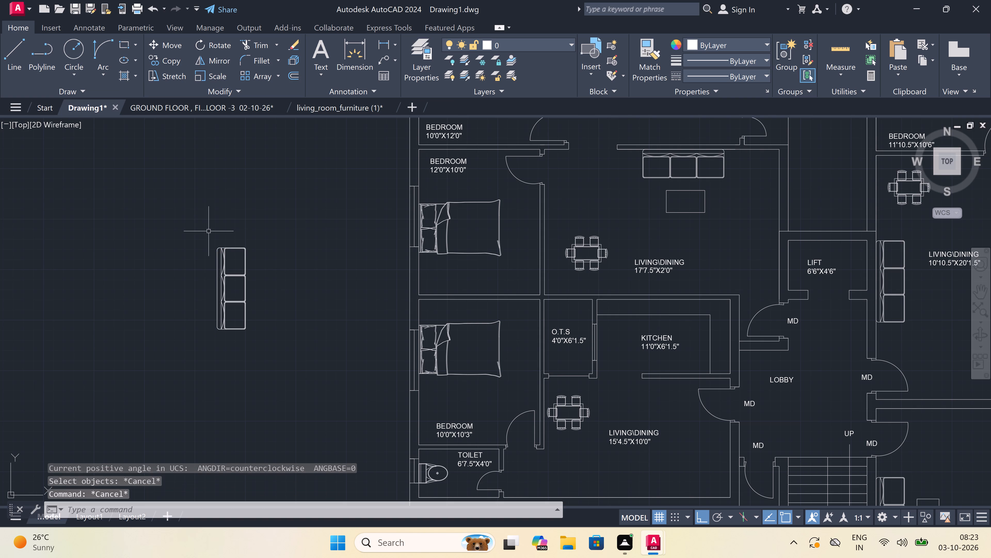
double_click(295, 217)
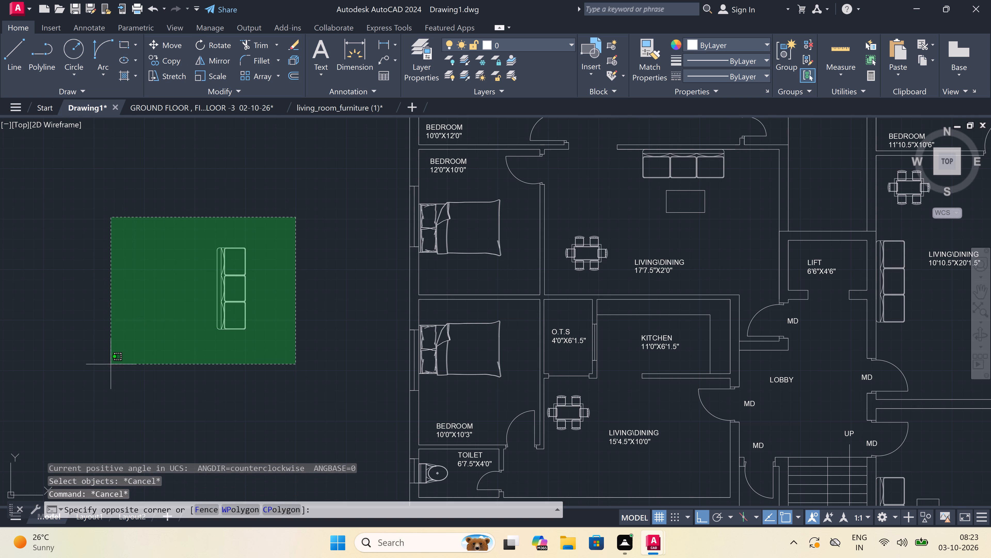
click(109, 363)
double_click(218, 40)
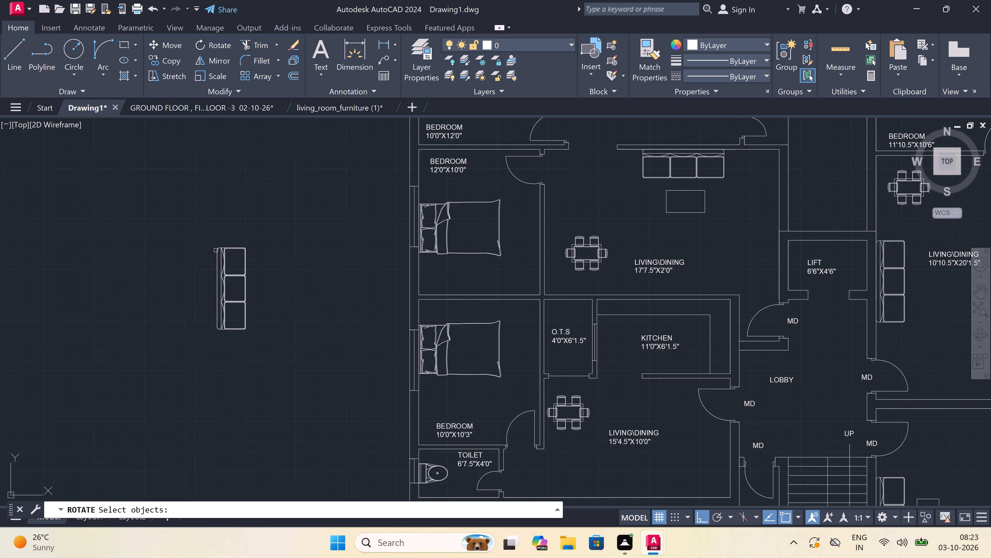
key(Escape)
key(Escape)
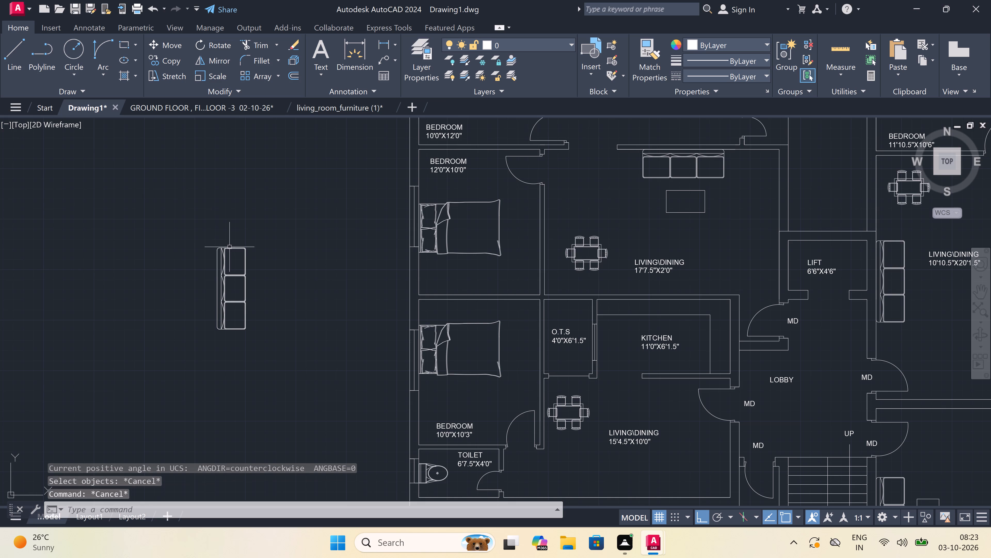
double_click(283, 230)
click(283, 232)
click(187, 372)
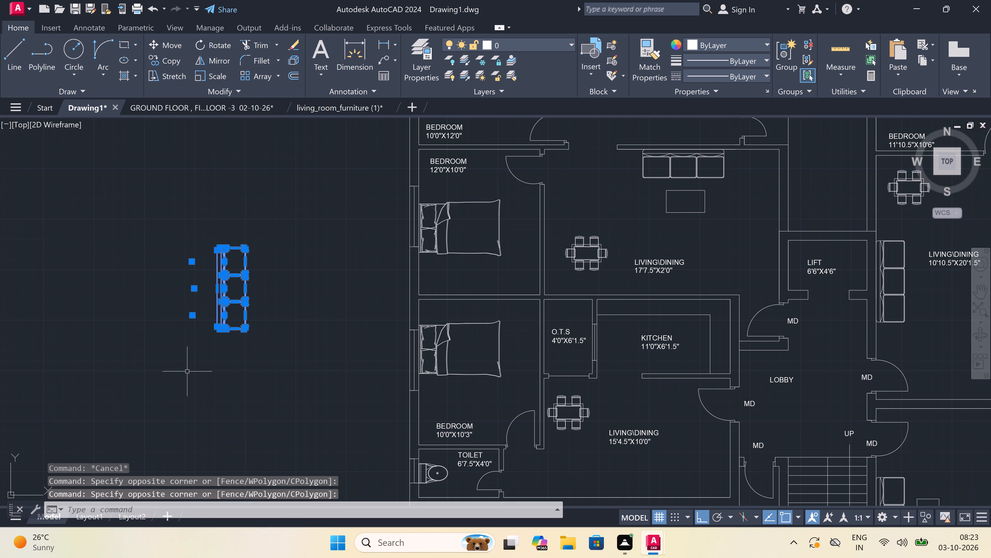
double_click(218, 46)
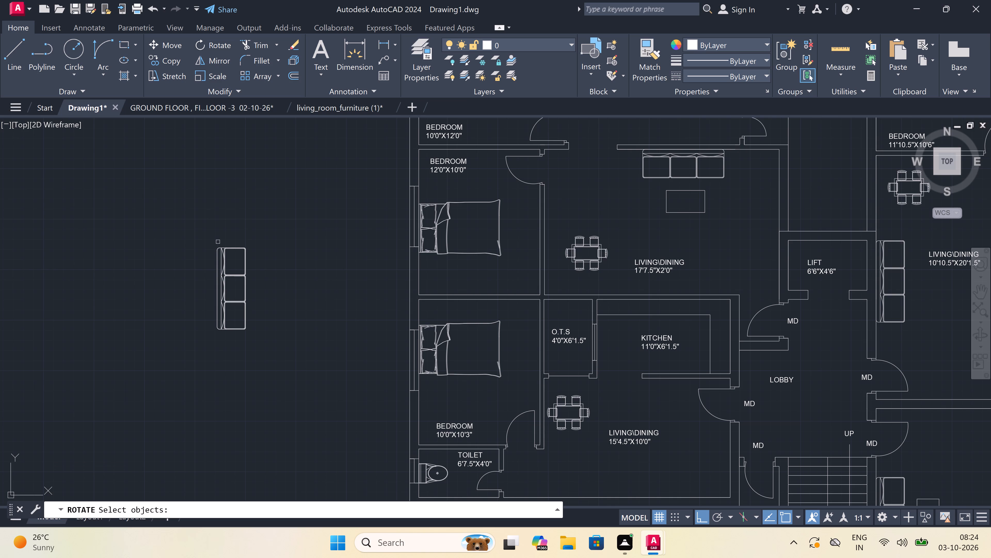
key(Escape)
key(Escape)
Rotate the spare three-seat sofa west of the floor plan by 180 degrees, so its back faces east.
drag(273, 233, 275, 234)
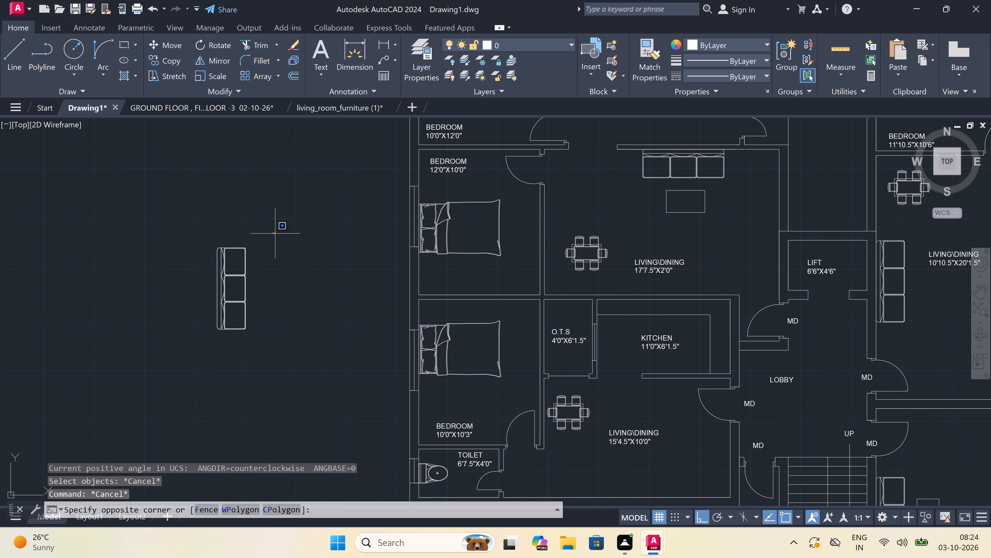
triple_click(161, 344)
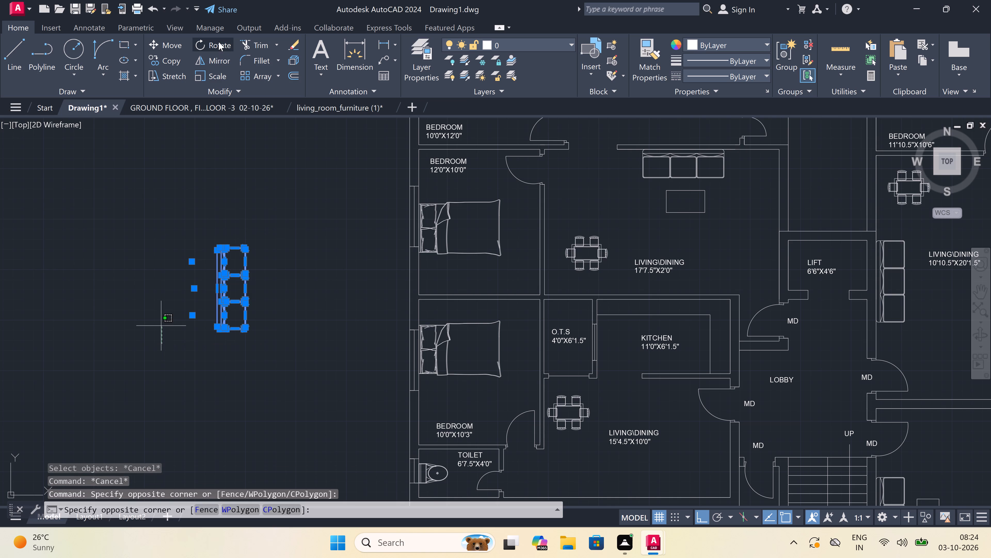
double_click(219, 42)
triple_click(221, 258)
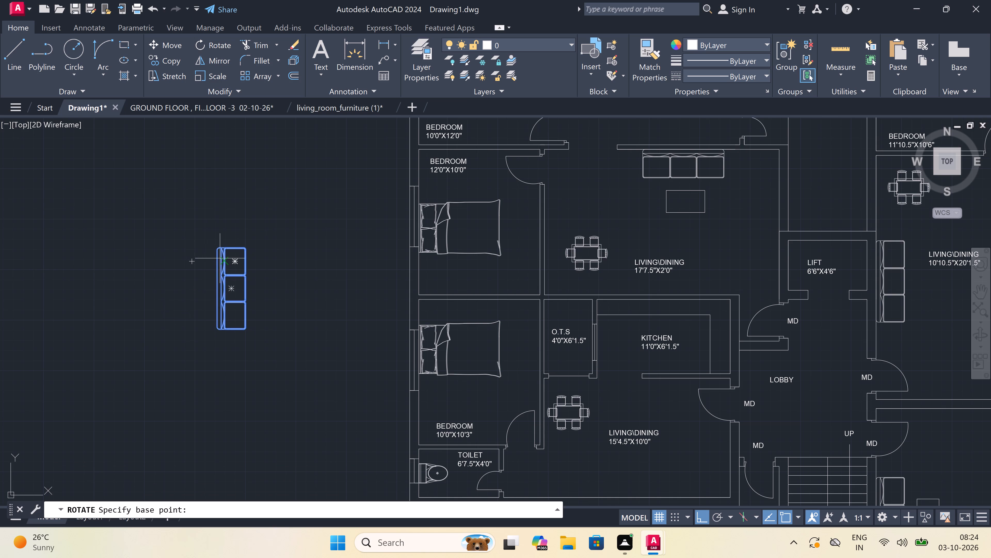
Rotate the spare sofa west of the plan by 270 degrees with Ortho on, so its back faces south.
click(264, 158)
double_click(155, 296)
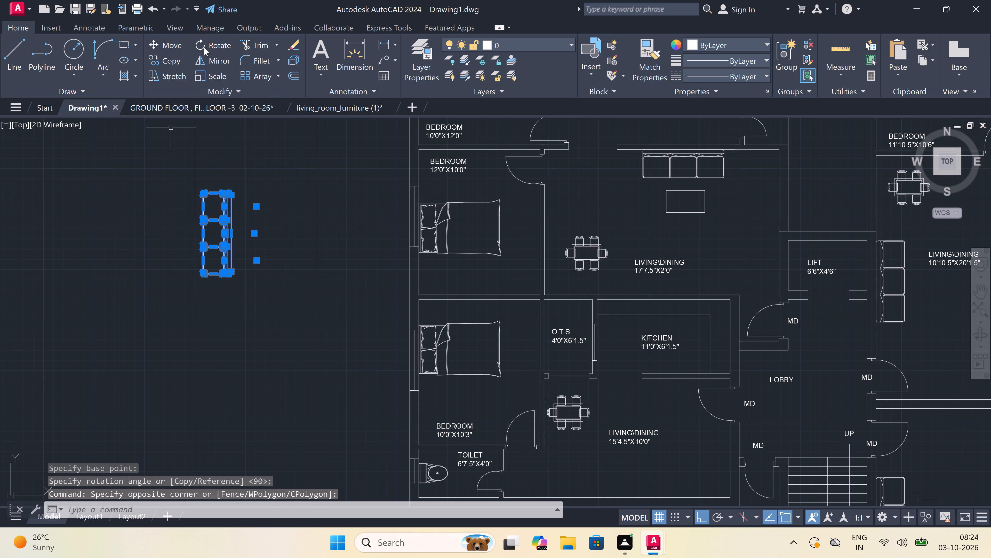
triple_click(205, 43)
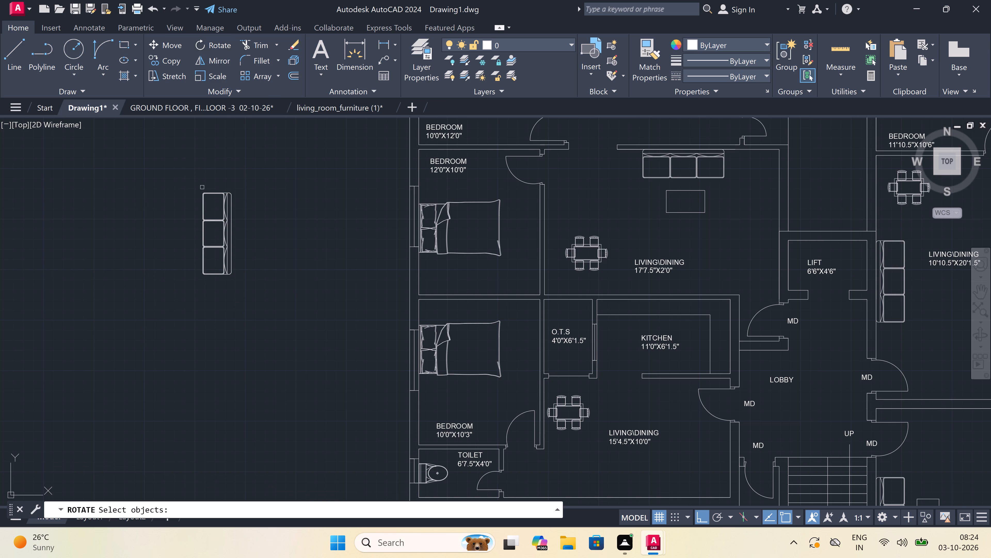
key(Escape)
key(Escape)
double_click(237, 180)
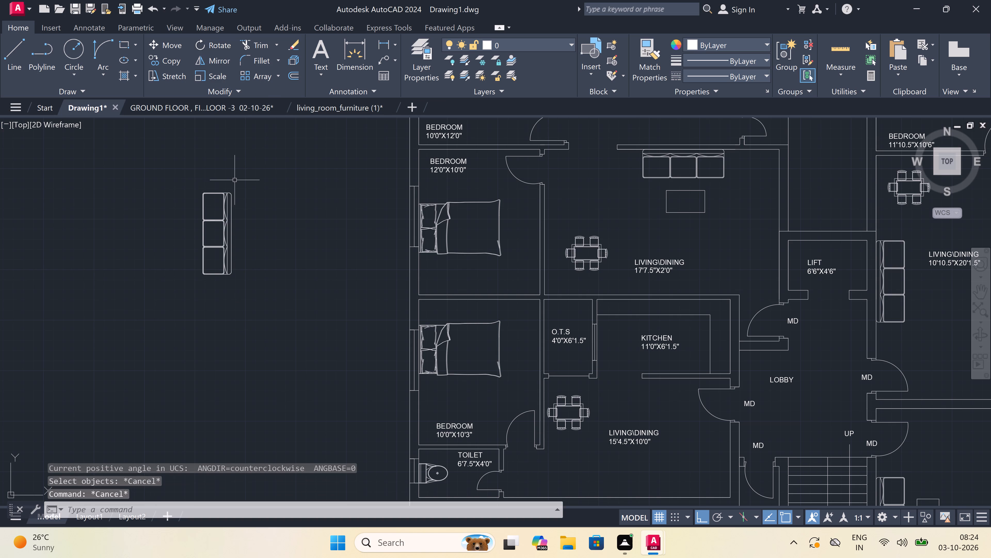
click(261, 165)
triple_click(94, 323)
click(94, 323)
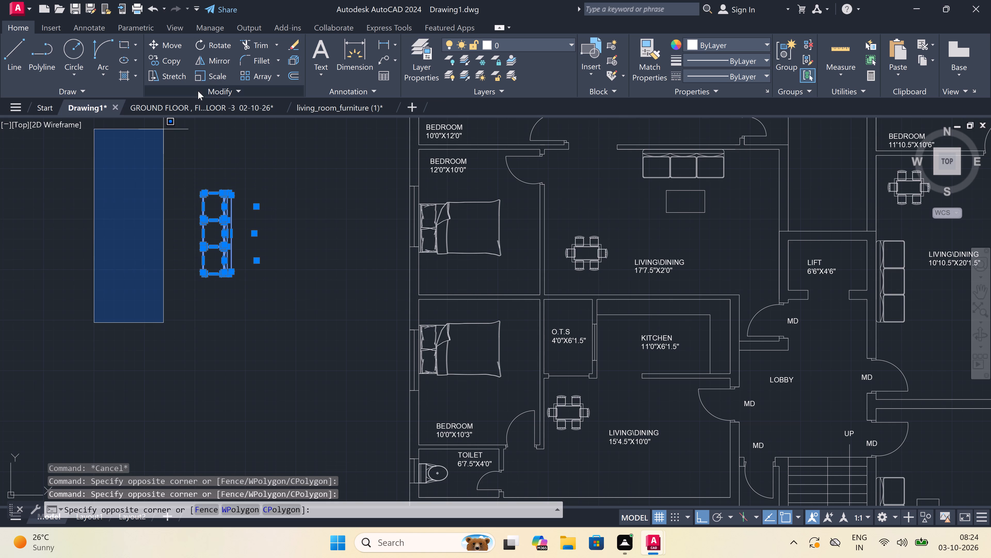
key(Escape)
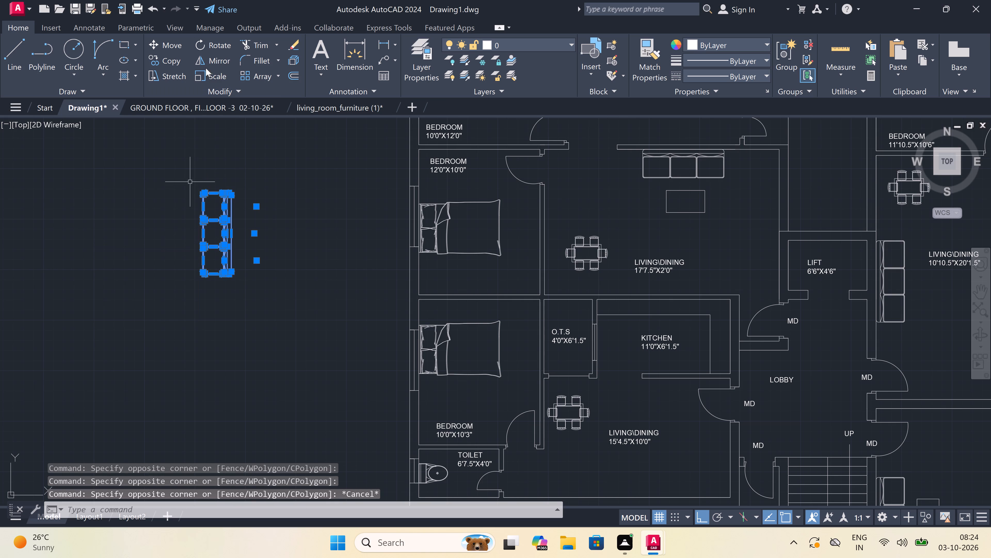
click(209, 44)
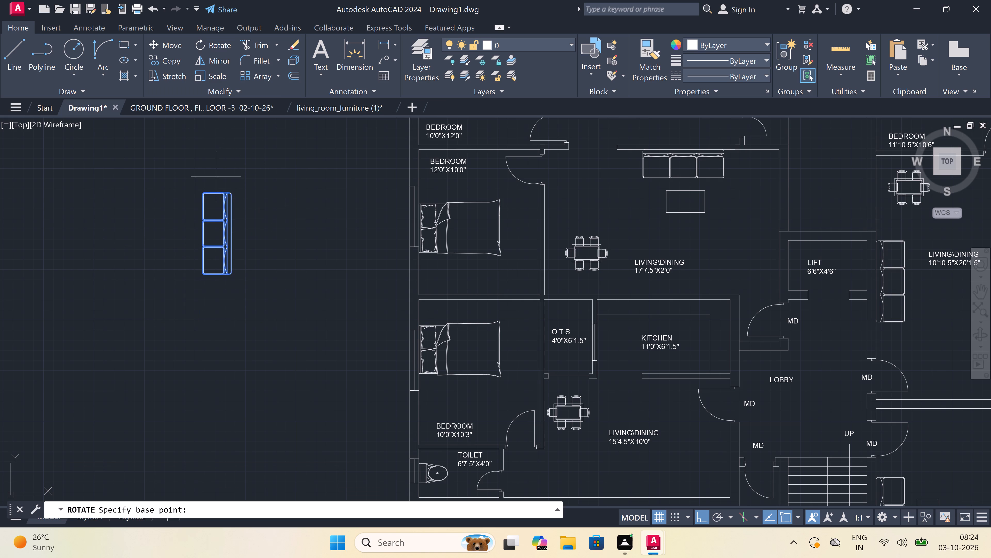
click(211, 198)
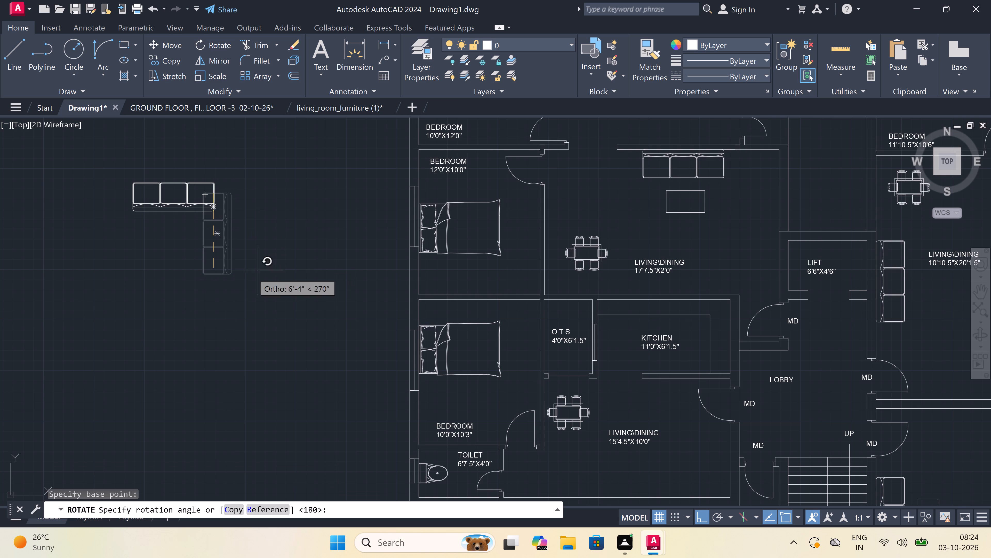
click(186, 290)
With Ortho off, move the sofa by its back-edge midpoint into LIVING\DINING 17'7.7"X10'3", against the wall above BEDROOM 11'10.5"X11'9".
double_click(251, 156)
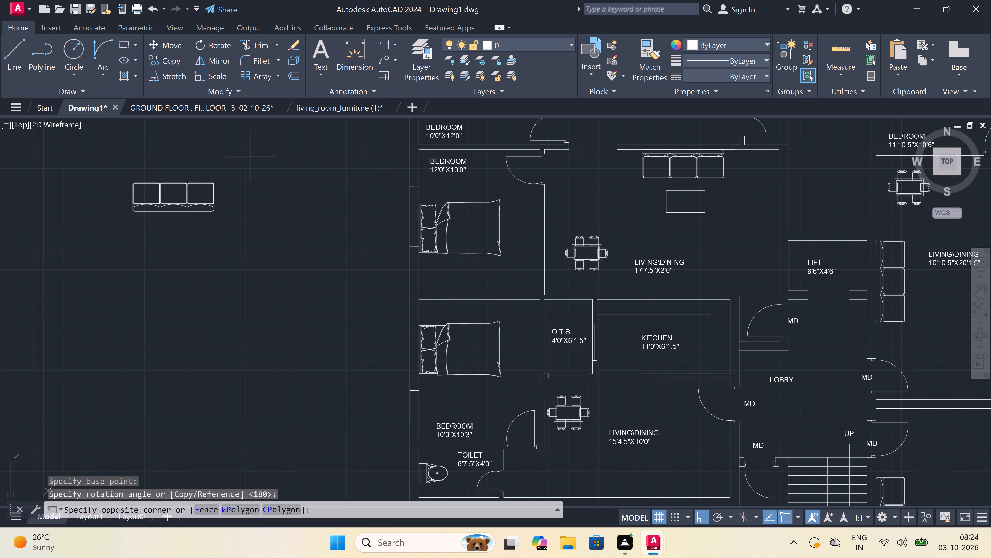
double_click(269, 161)
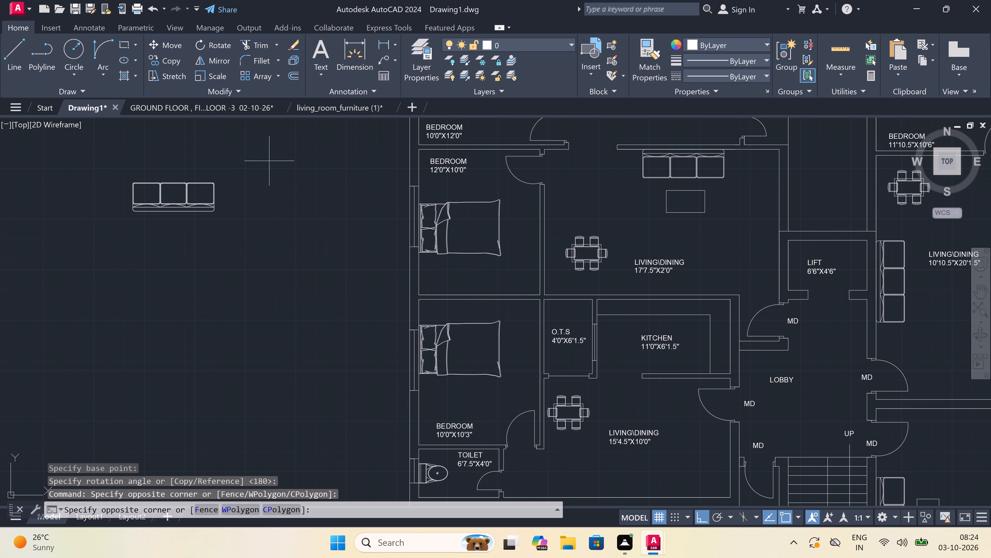
double_click(28, 280)
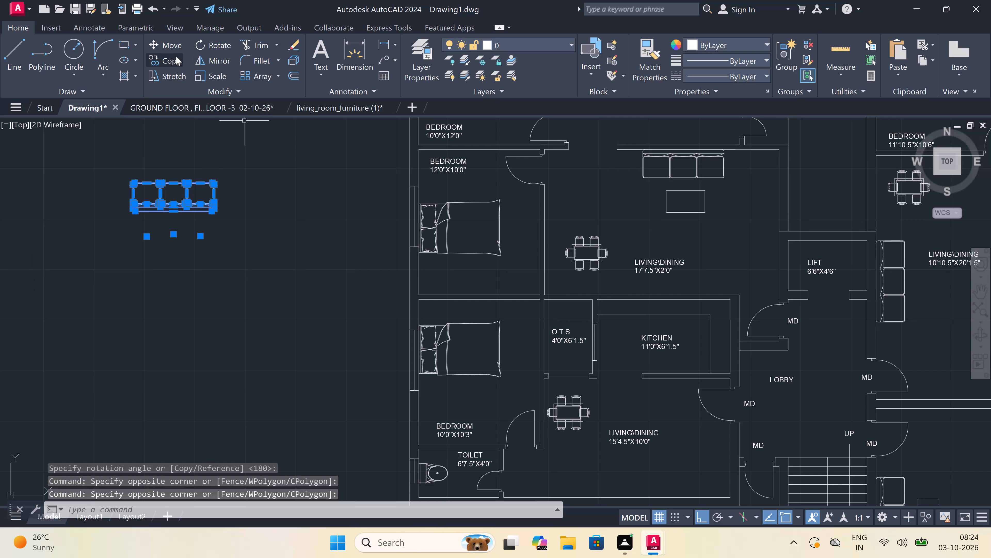
double_click(172, 41)
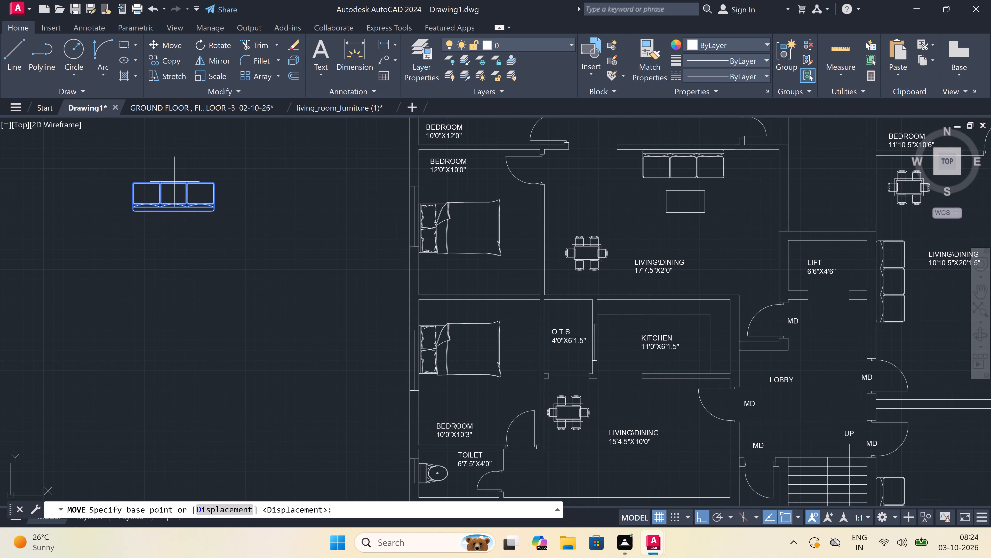
double_click(171, 212)
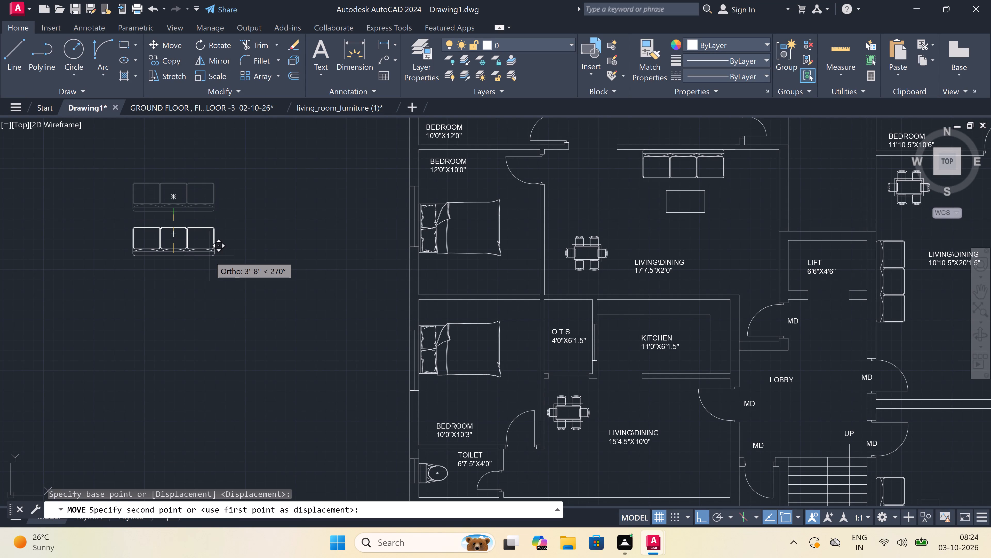
key(F8)
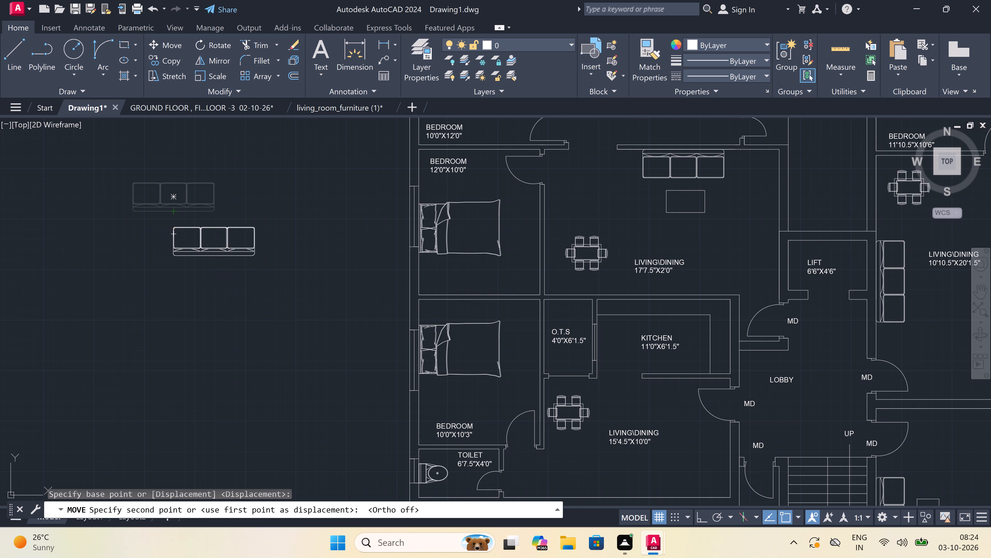
scroll(276, 224, down, 4)
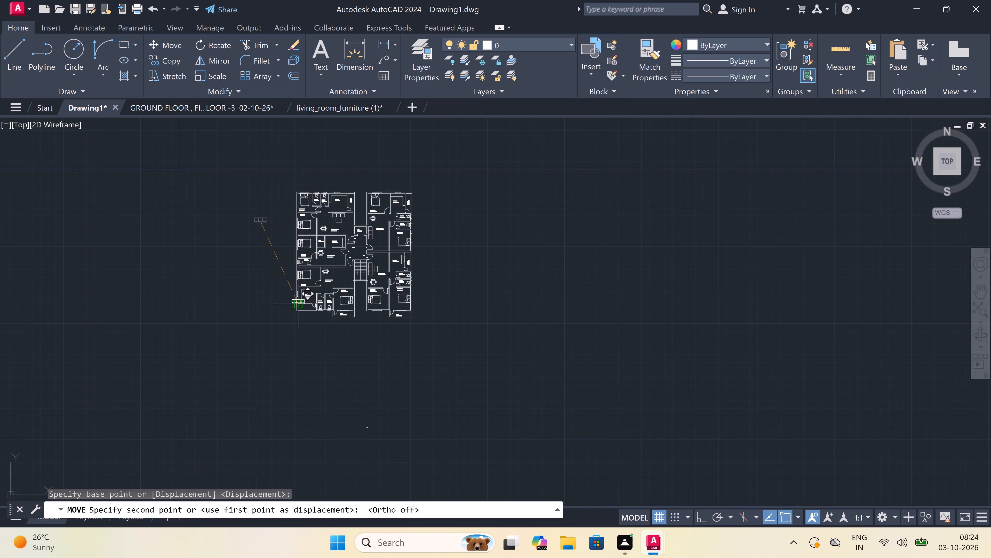
scroll(346, 281, up, 4)
scroll(335, 305, up, 3)
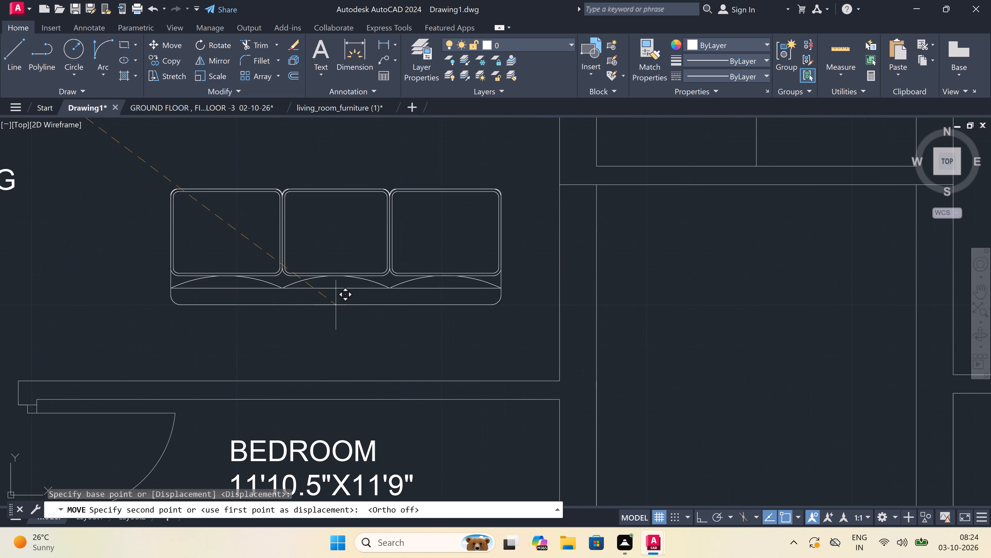
click(334, 381)
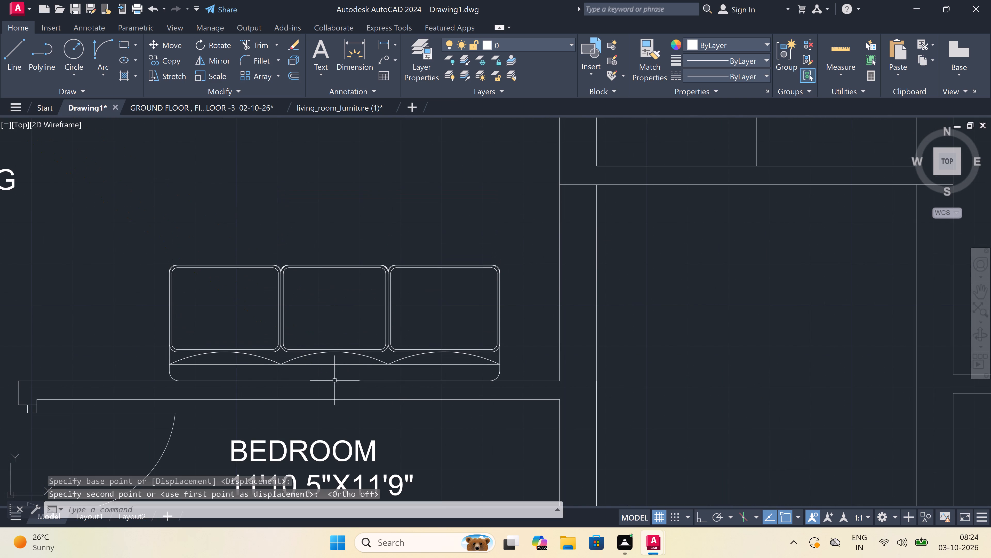
Review the sofa's placement in the LIVING\DINING 17'7.7"X10'3" room and the furniture layout across the whole floor plan.
scroll(357, 311, down, 2)
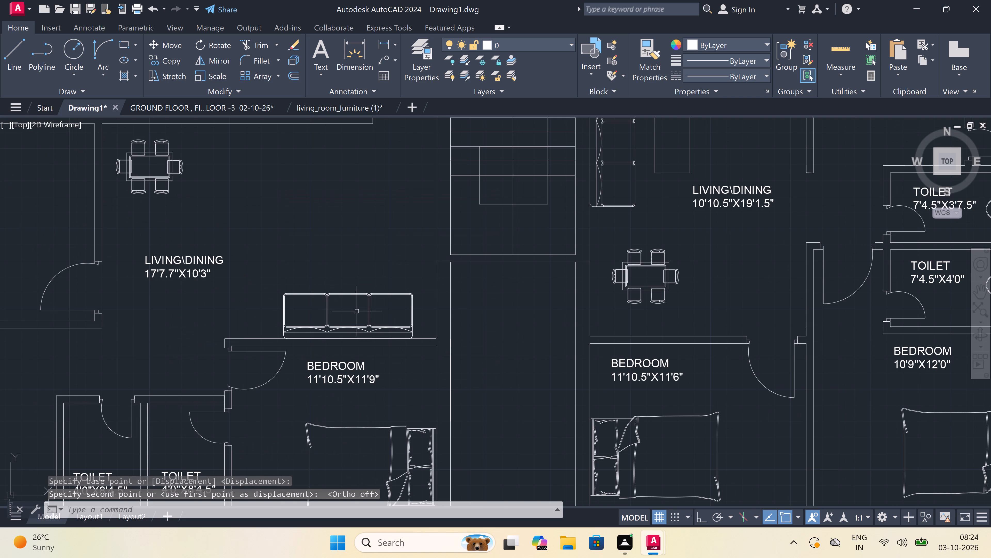
scroll(343, 260, down, 2)
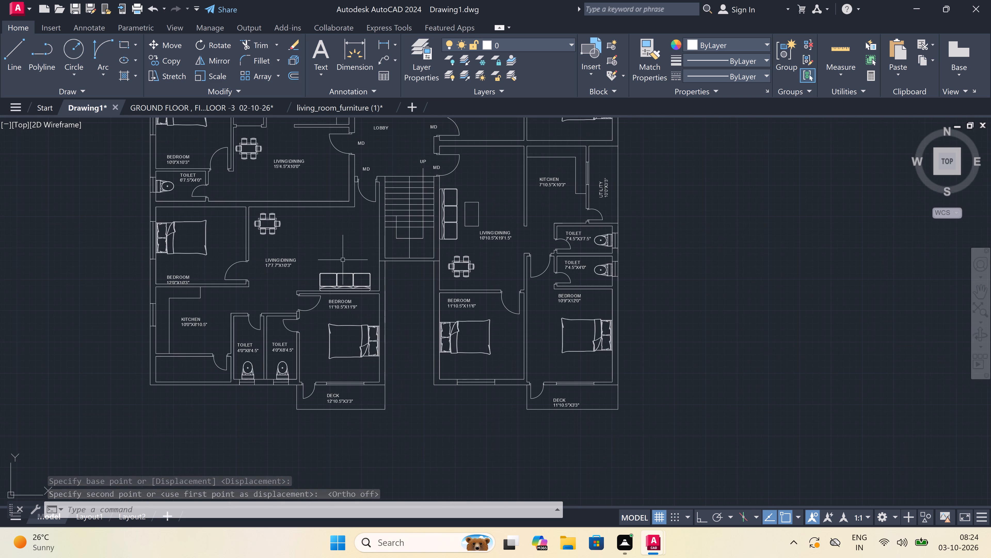
scroll(345, 256, down, 2)
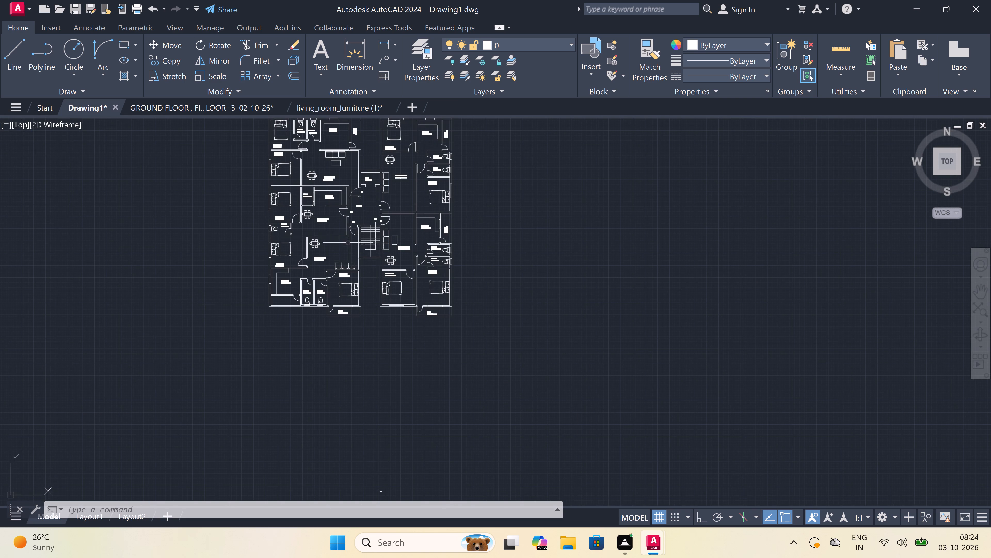
scroll(359, 251, down, 2)
scroll(359, 251, up, 2)
scroll(361, 247, down, 1)
scroll(353, 198, down, 1)
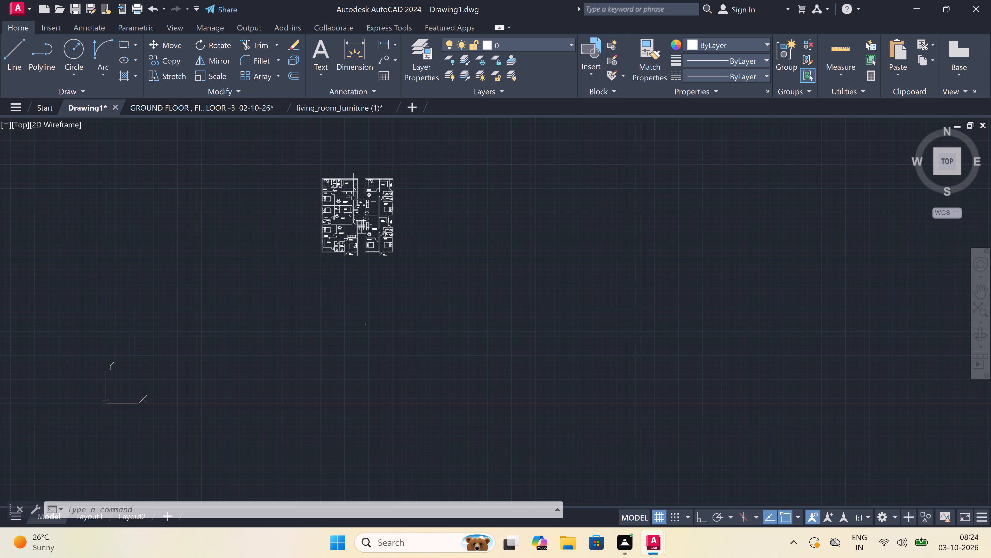
scroll(352, 189, up, 1)
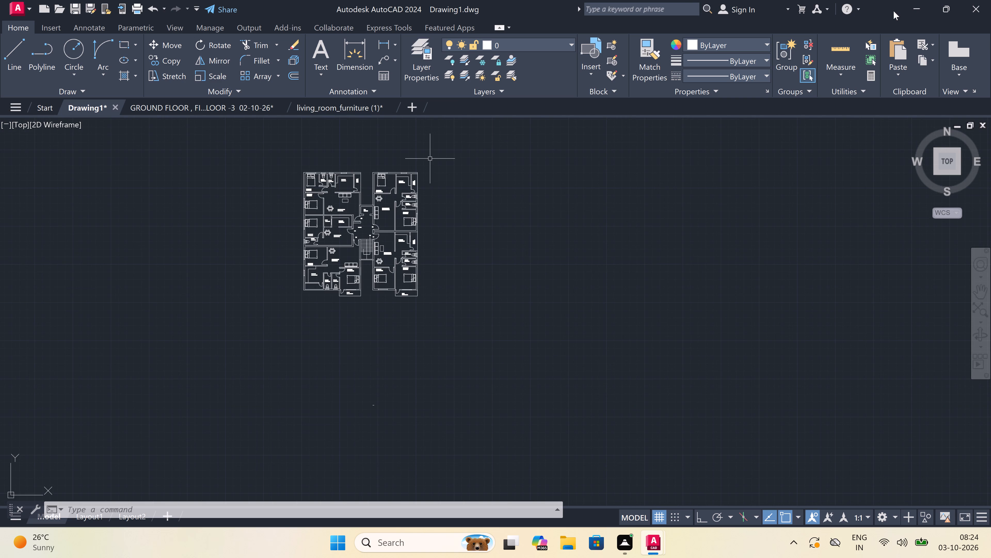
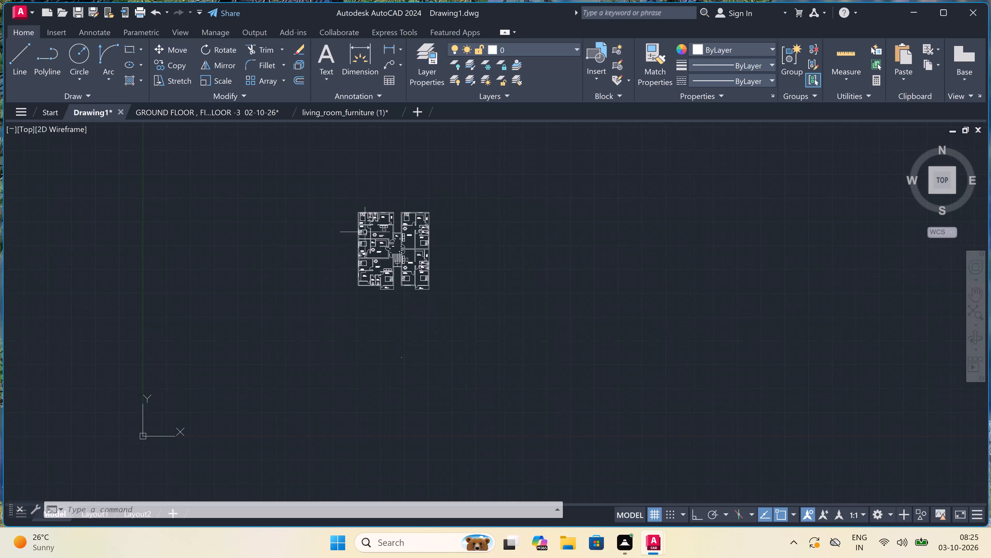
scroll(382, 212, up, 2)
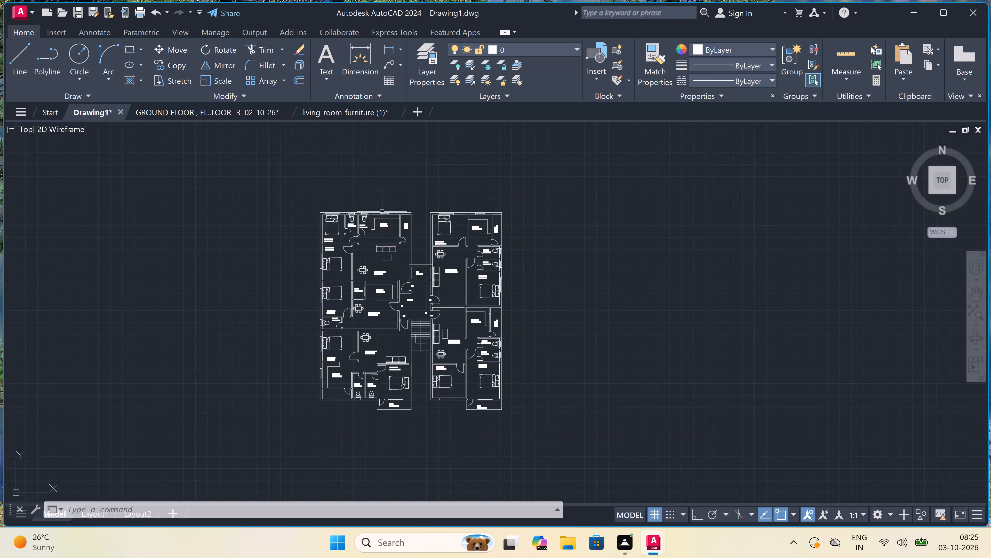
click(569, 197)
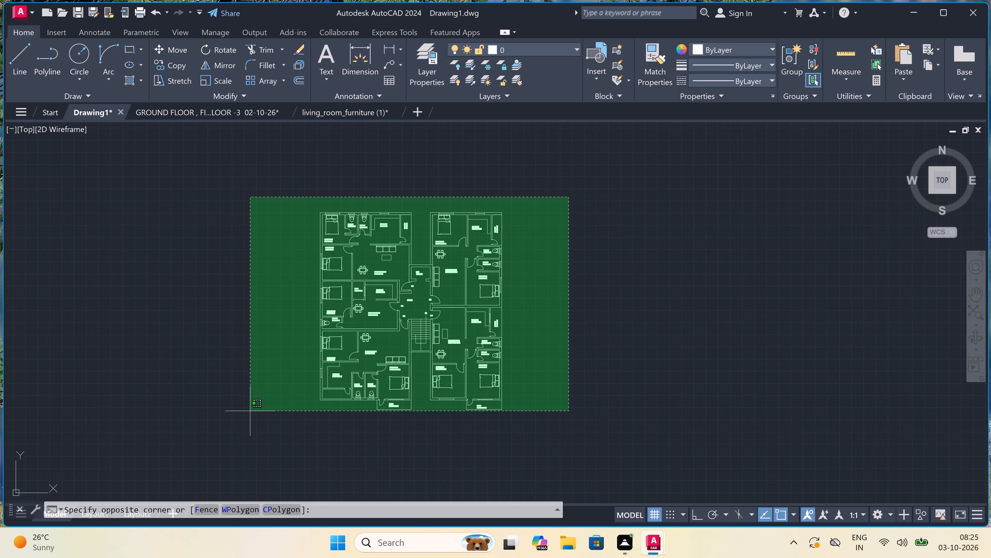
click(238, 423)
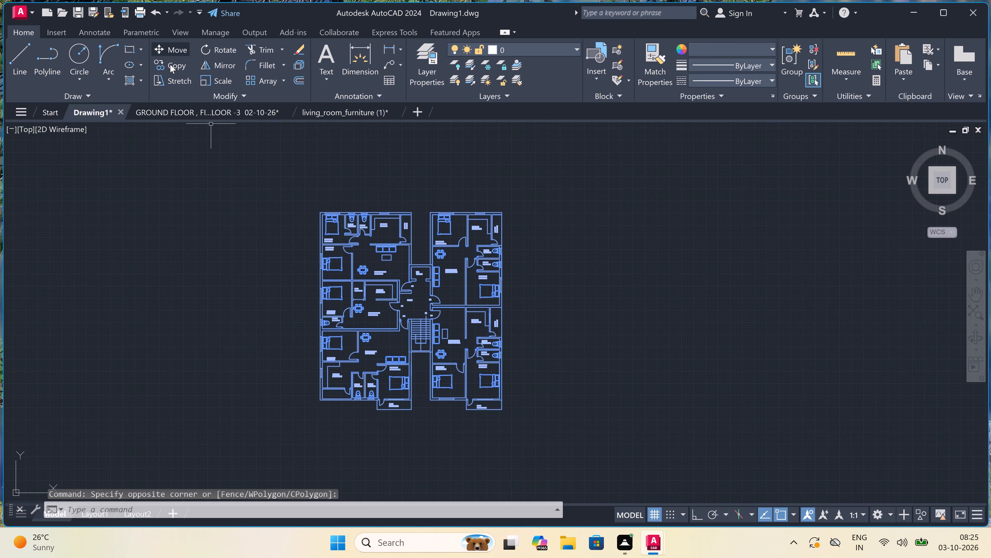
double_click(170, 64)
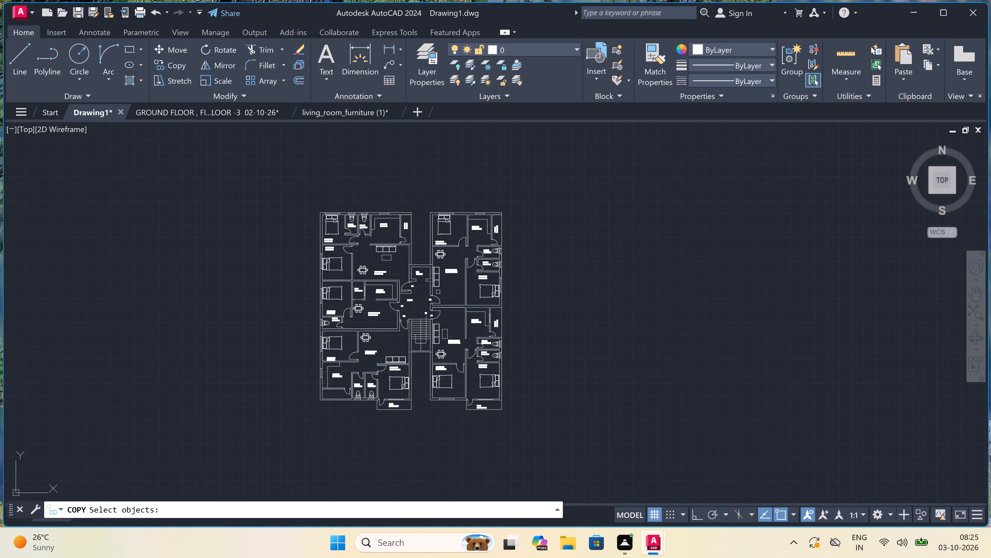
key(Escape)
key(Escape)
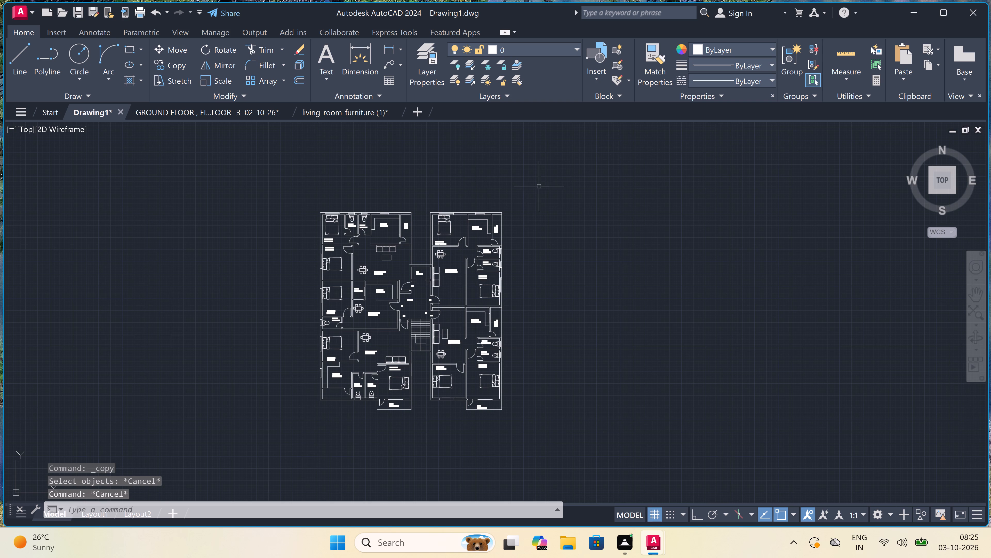
Copy the whole floor plan and place the copy directly beside the original's east side, with Ortho on to keep it aligned.
drag(547, 182, 547, 184)
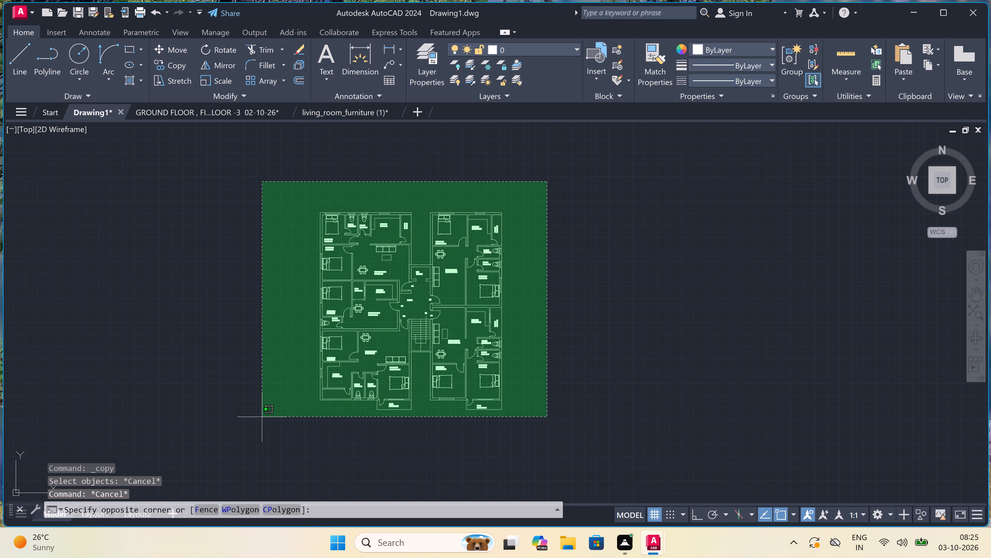
double_click(262, 417)
double_click(166, 64)
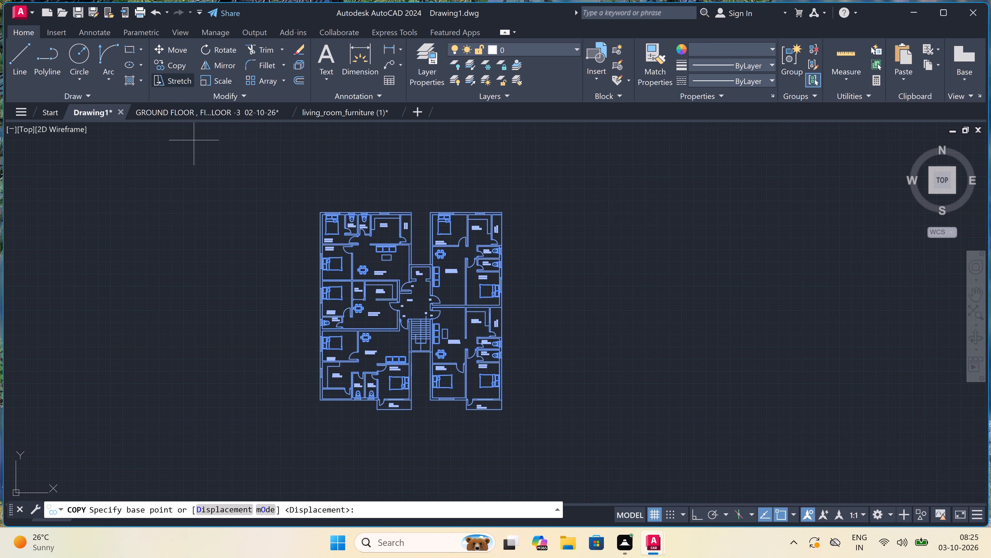
triple_click(342, 297)
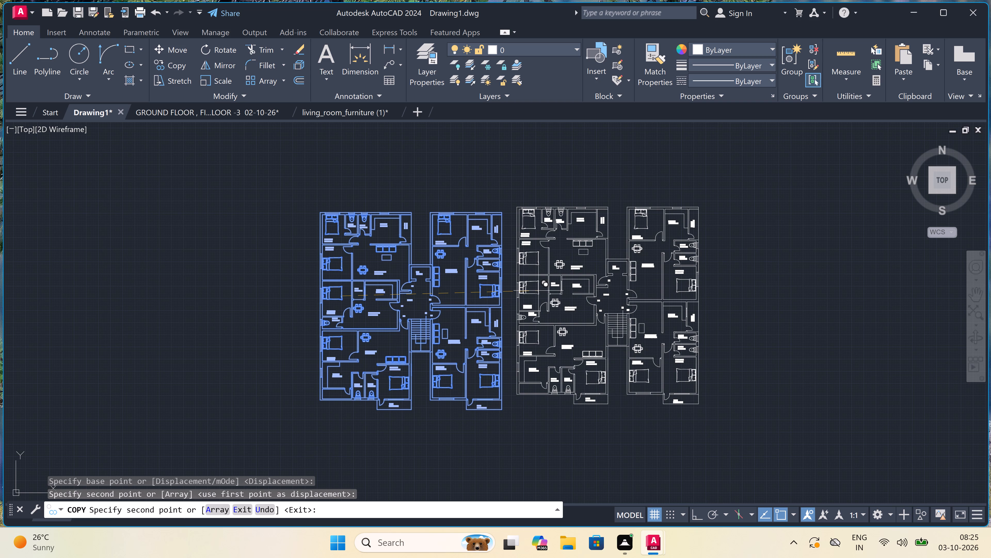
key(F8)
double_click(538, 291)
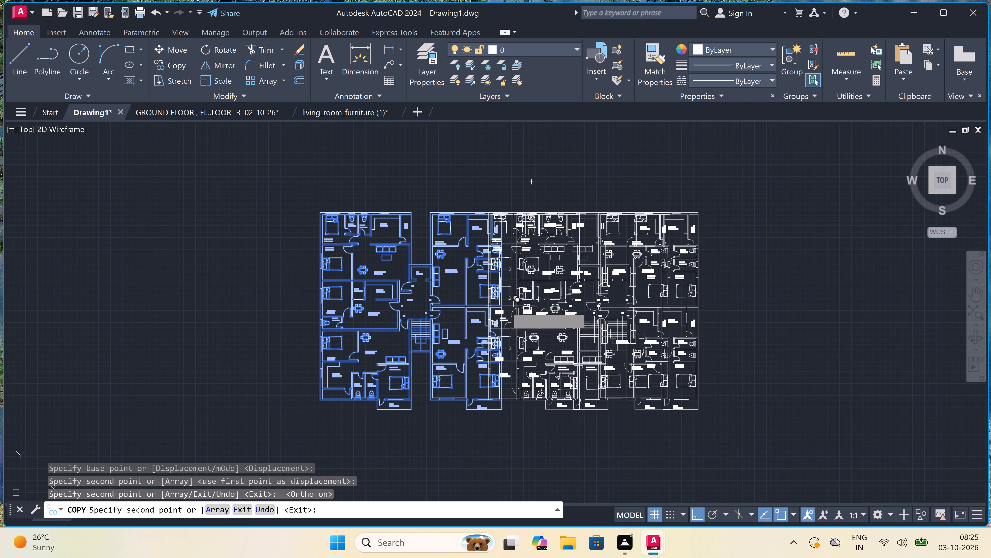
key(Escape)
Erase the bed, both WC fixtures and the room labels from the 10'0"X12'0" bedroom and two adjacent toilets in the copied plan.
scroll(423, 292, down, 2)
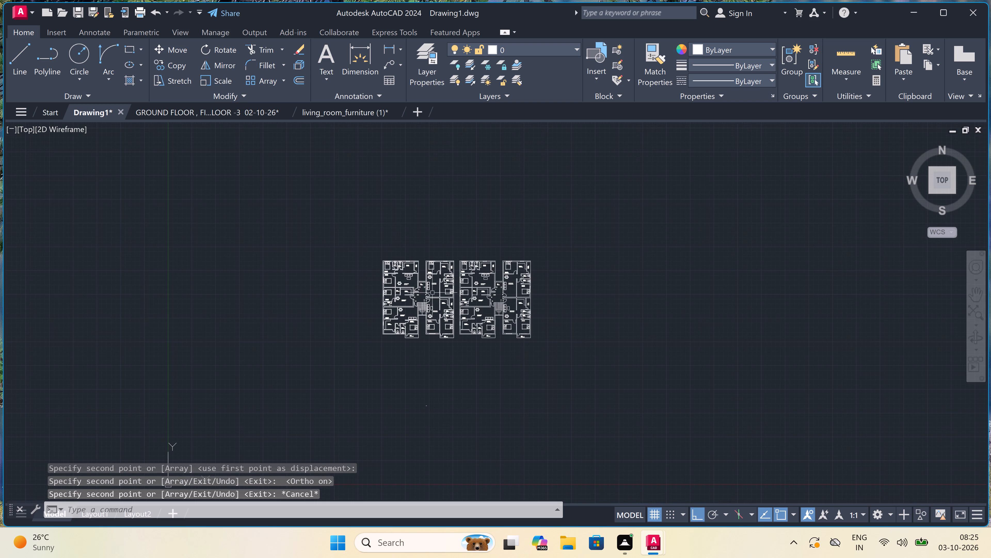
scroll(452, 292, up, 2)
scroll(452, 292, down, 1)
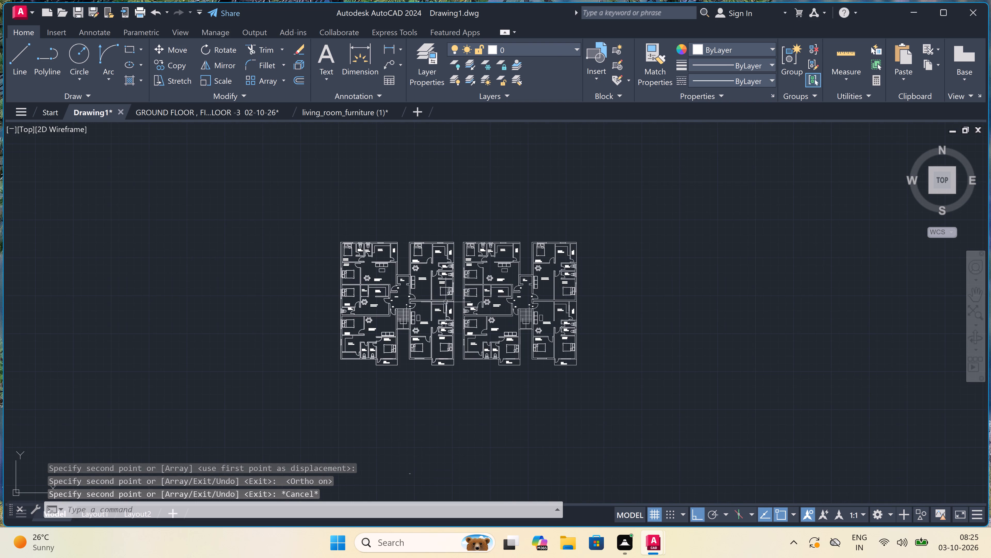
scroll(413, 331, up, 1)
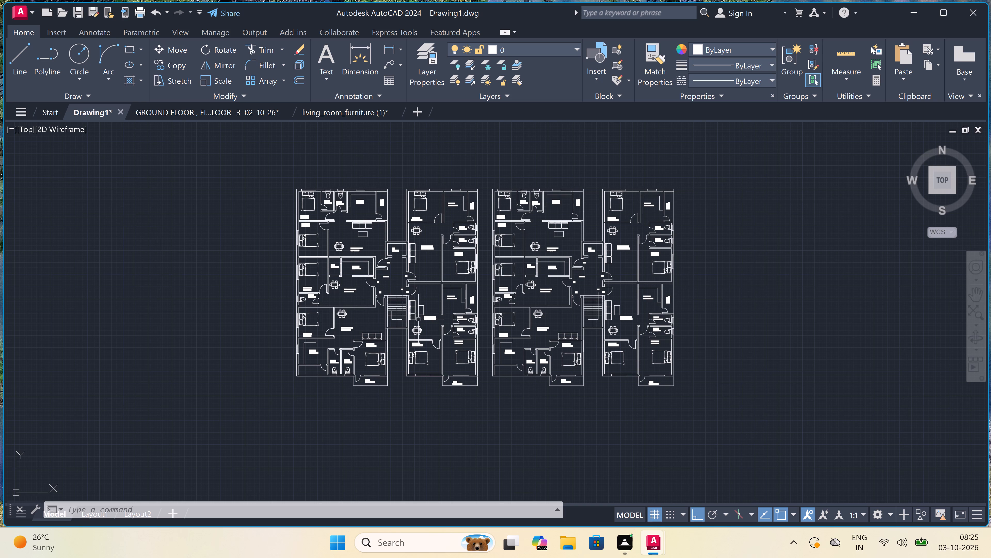
scroll(499, 205, up, 3)
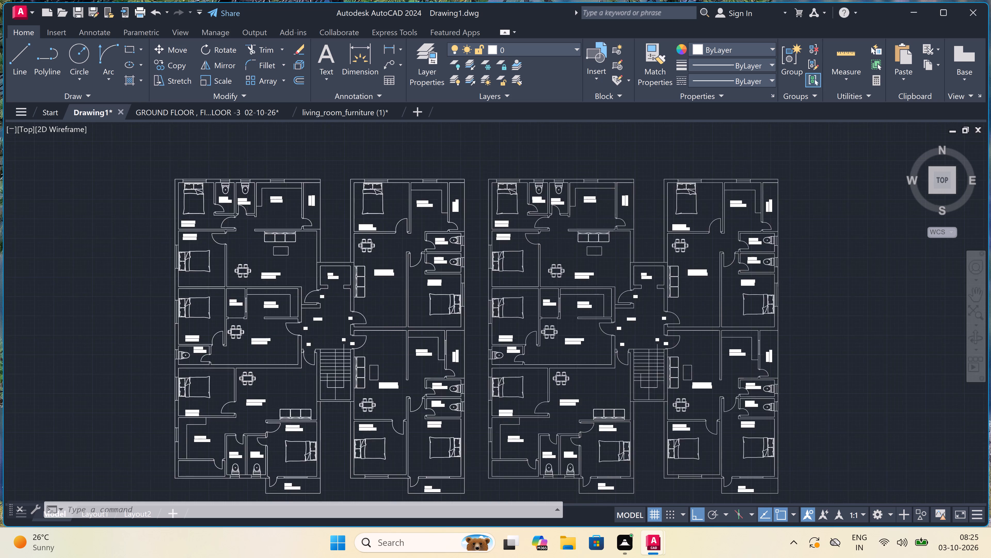
scroll(537, 148, up, 1)
scroll(523, 169, up, 4)
scroll(524, 247, up, 2)
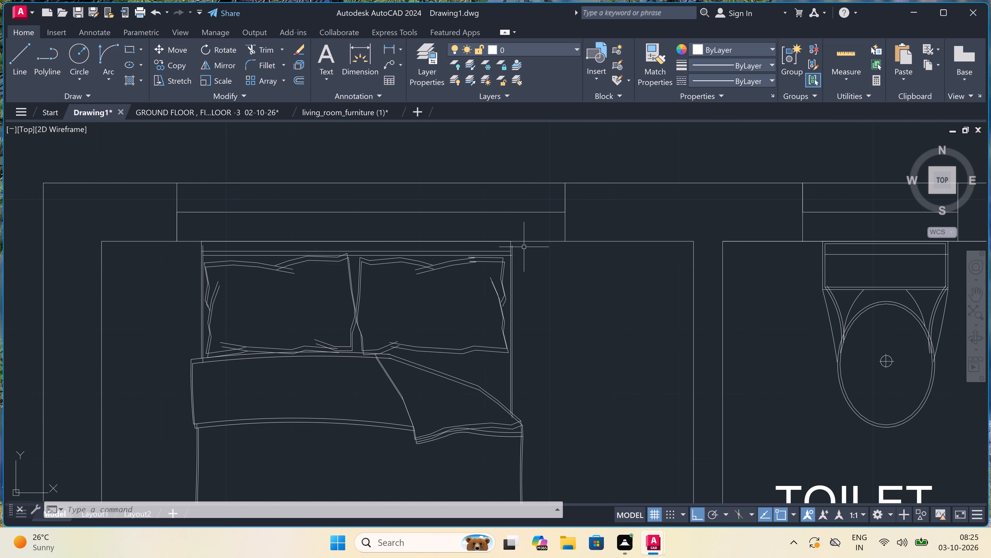
double_click(518, 232)
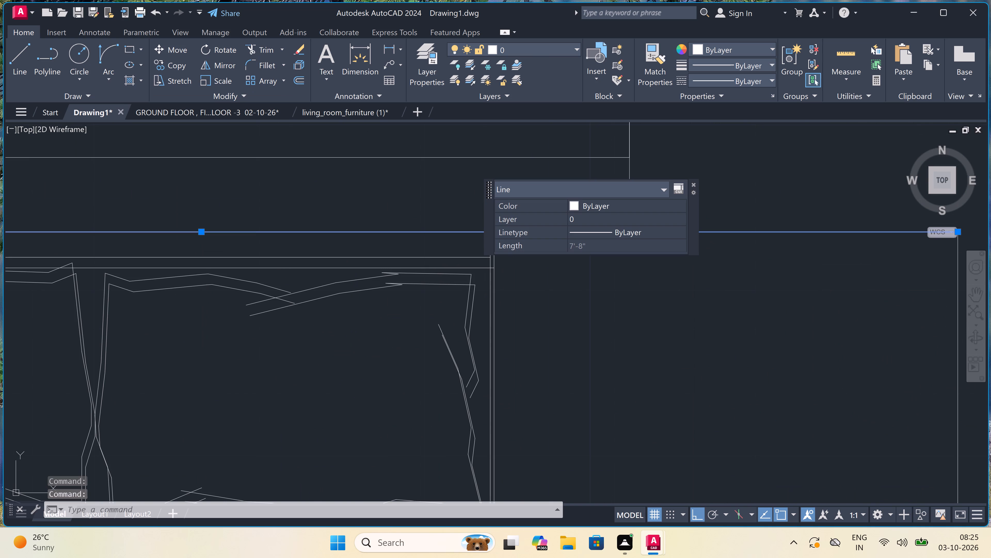
key(Escape)
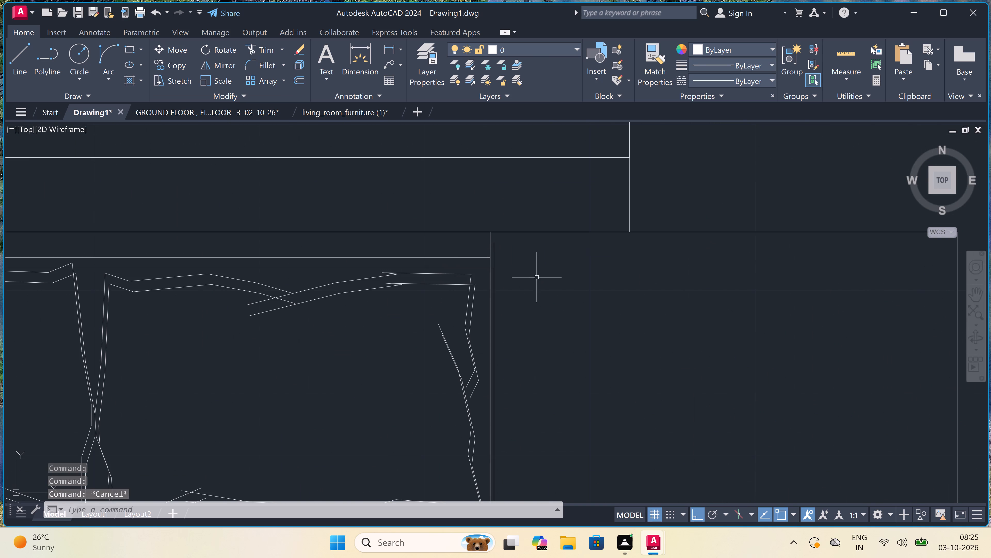
double_click(508, 239)
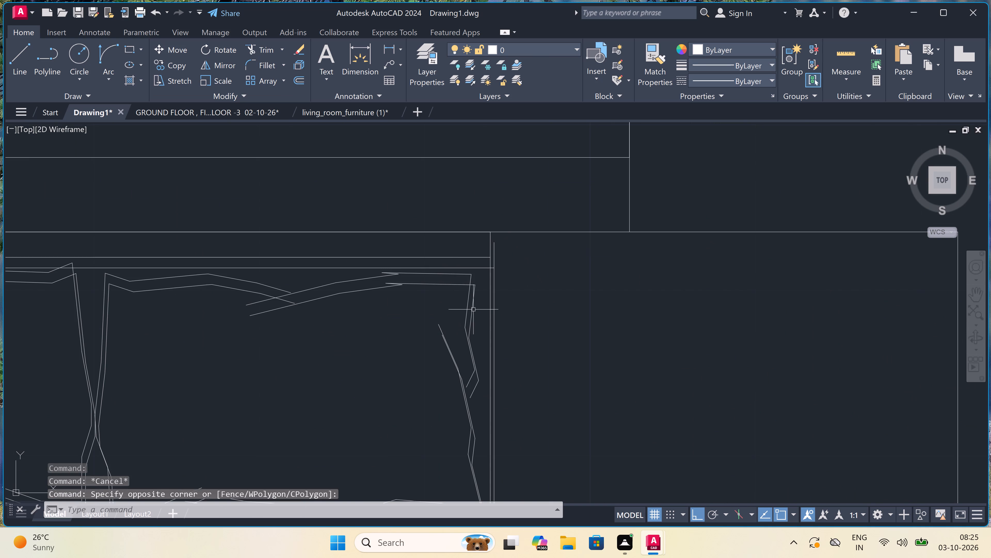
double_click(560, 242)
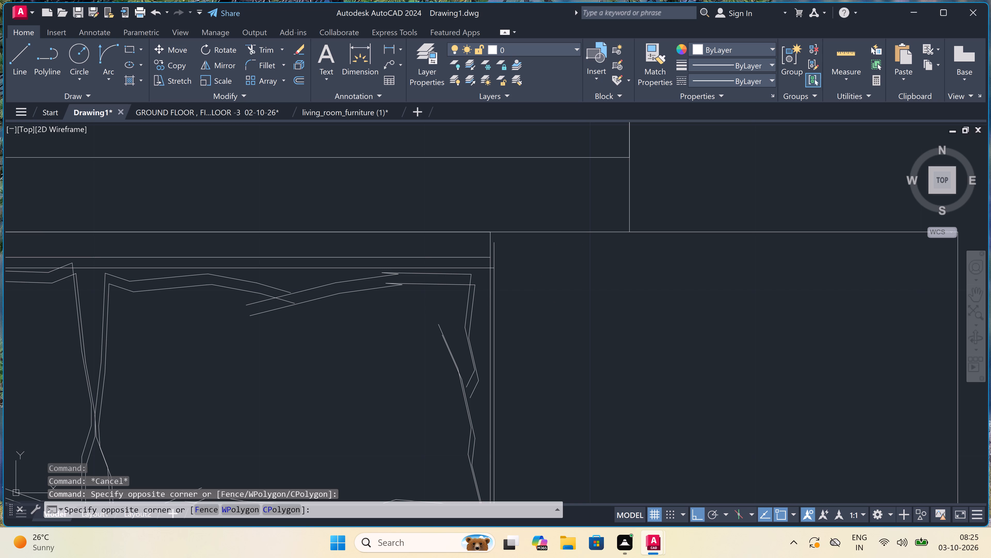
scroll(473, 309, down, 6)
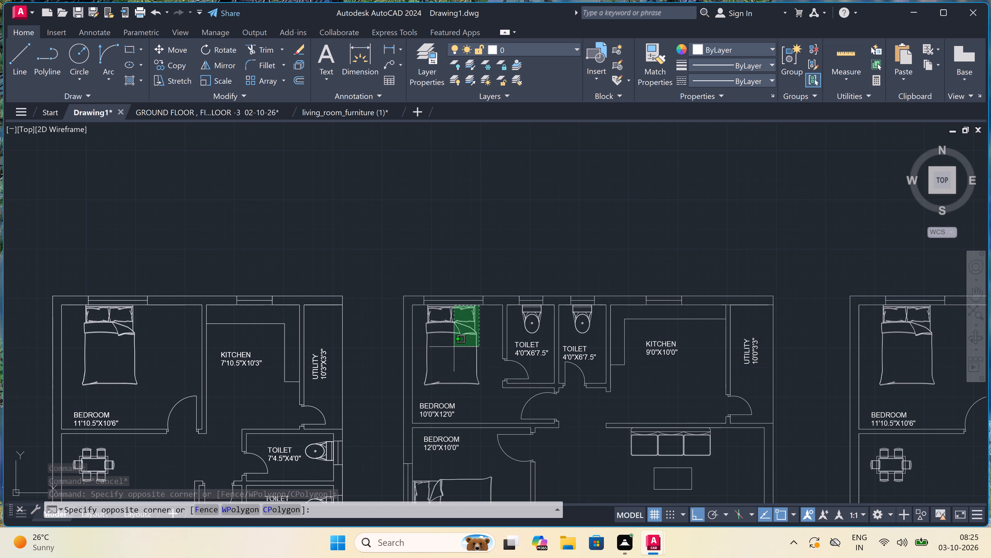
scroll(437, 366, up, 4)
scroll(437, 366, down, 2)
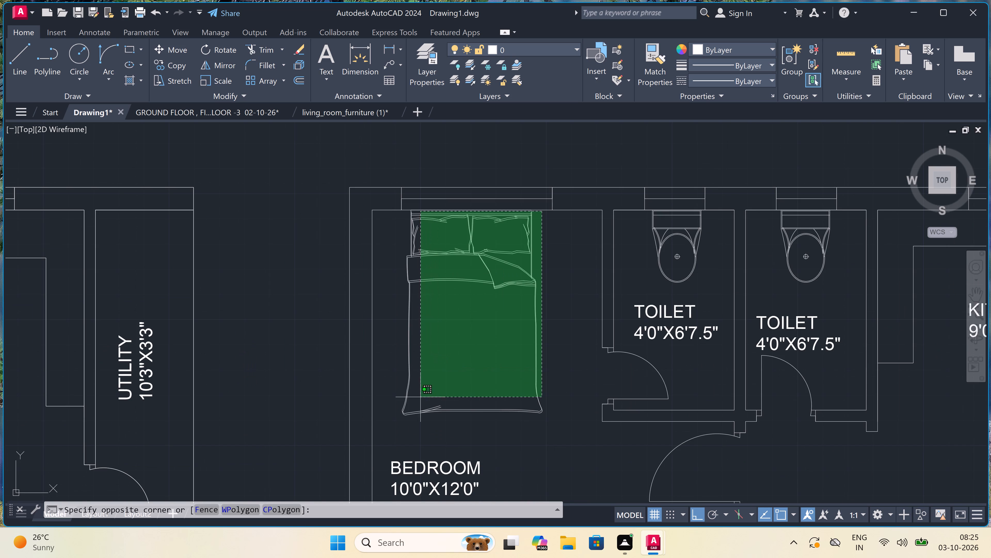
double_click(390, 471)
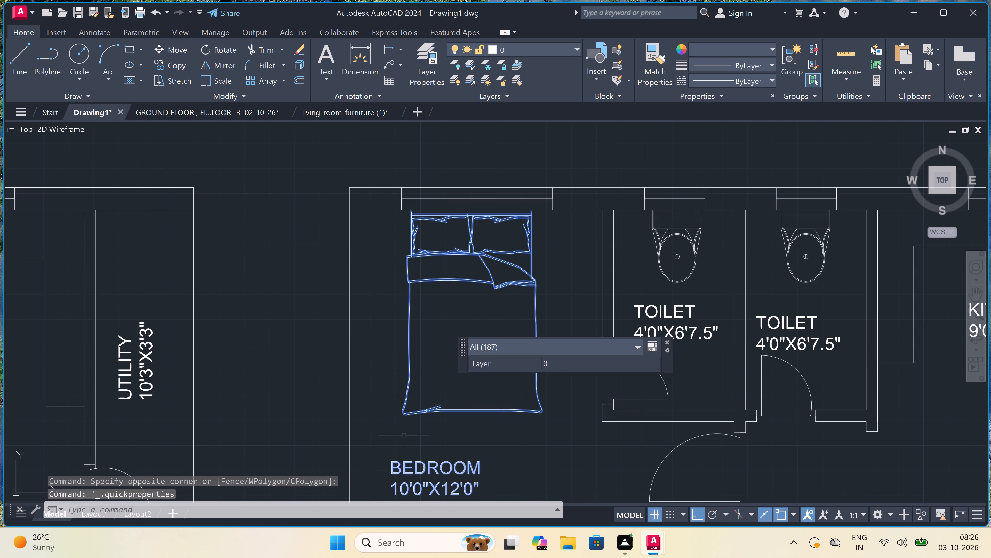
scroll(451, 344, down, 3)
scroll(505, 321, up, 3)
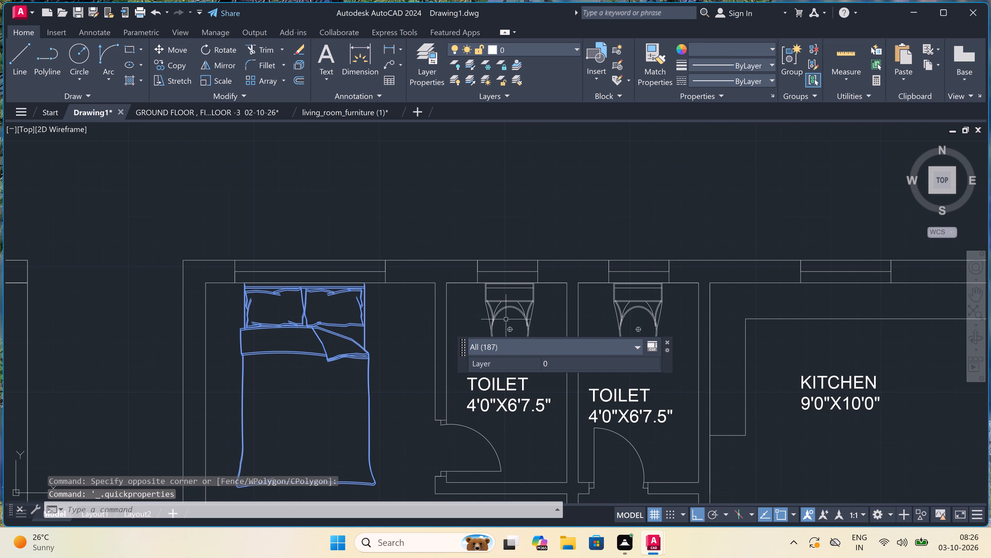
click(505, 304)
double_click(492, 322)
scroll(492, 322, down, 3)
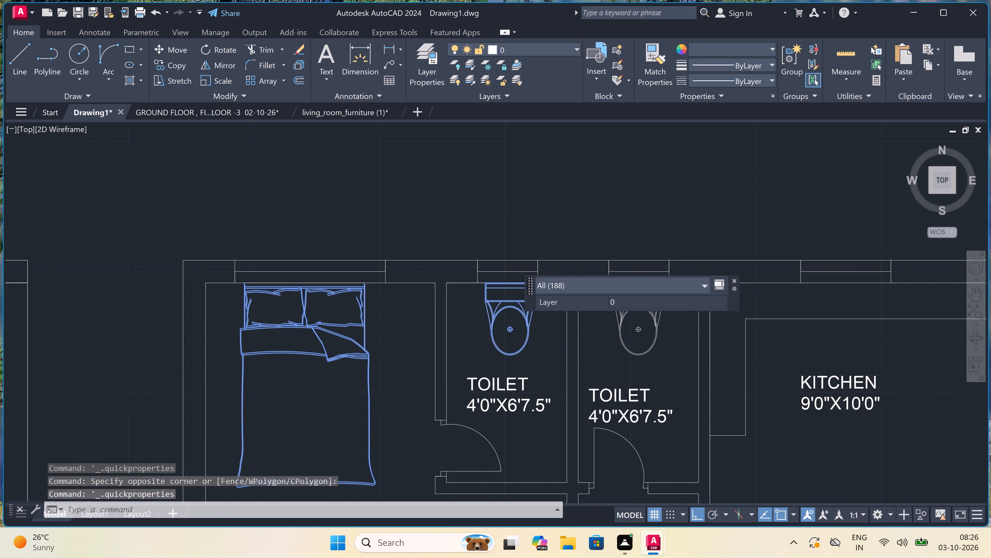
scroll(487, 366, up, 3)
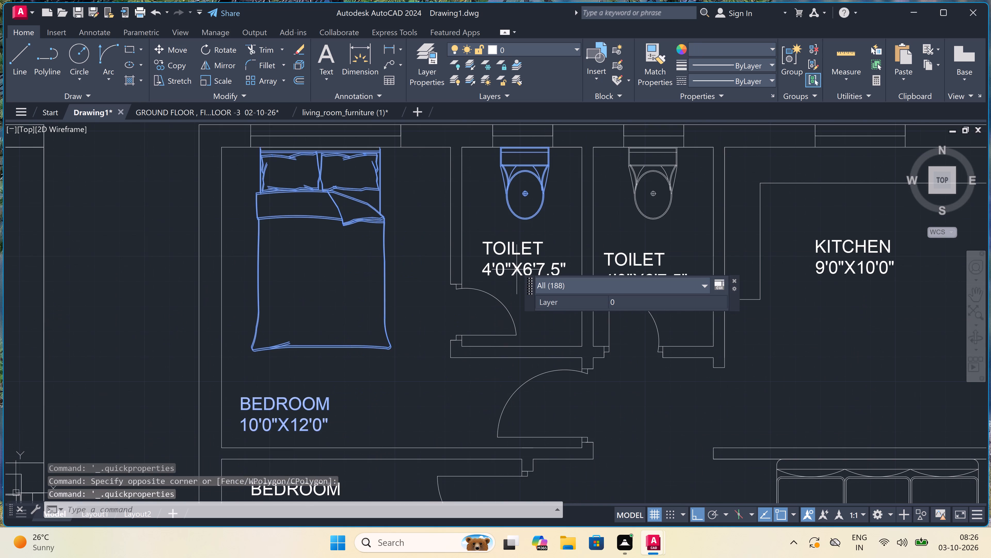
click(522, 249)
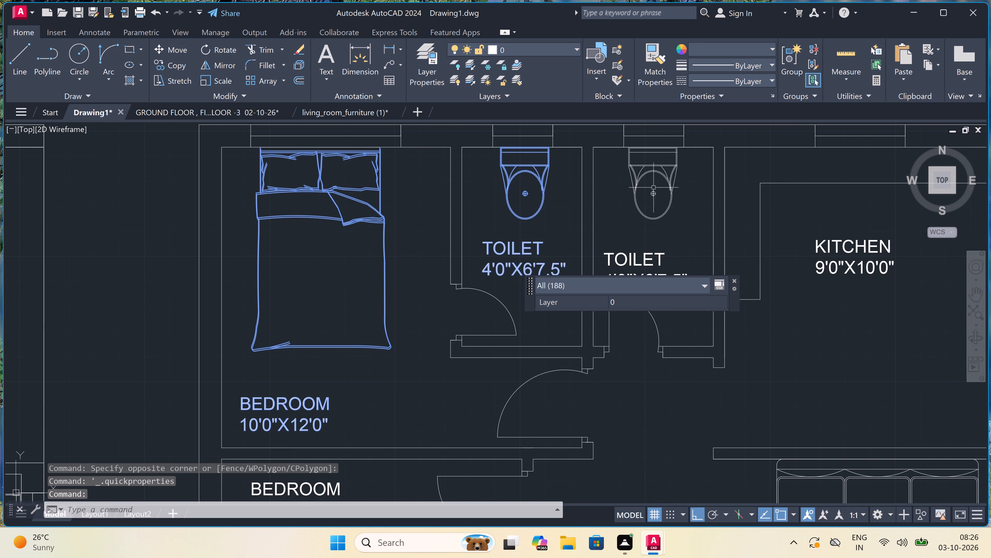
click(662, 171)
click(613, 264)
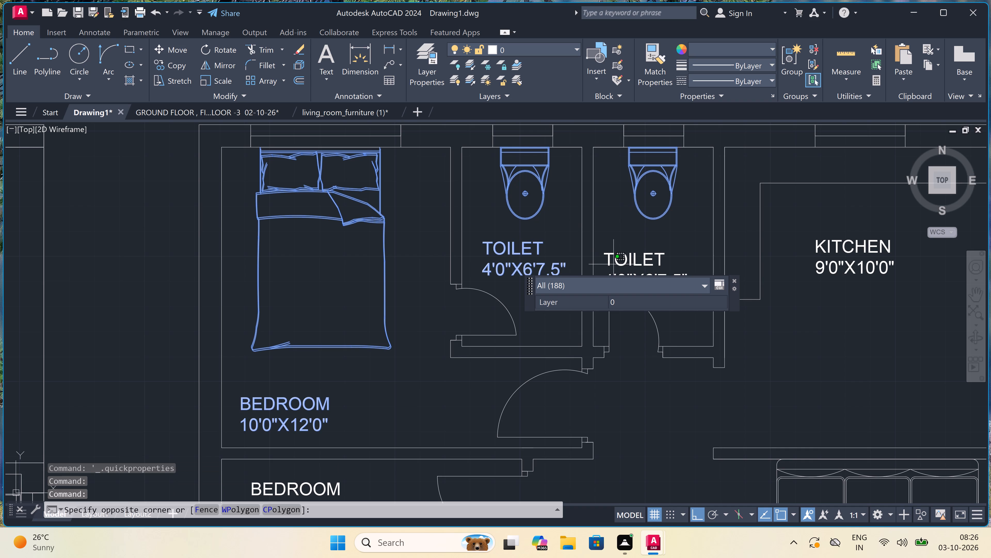
click(606, 243)
key(Delete)
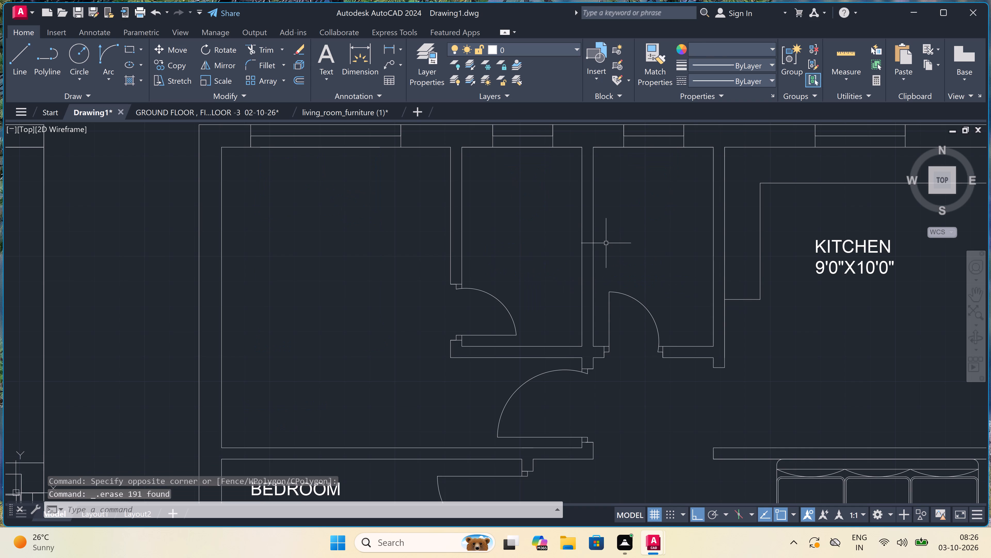
Erase the KITCHEN 9'0"X10'0" and UTILITY labels, the three-seat sofa and the coffee table from the copied plan's northwest apartment.
scroll(606, 243, down, 3)
scroll(667, 238, up, 1)
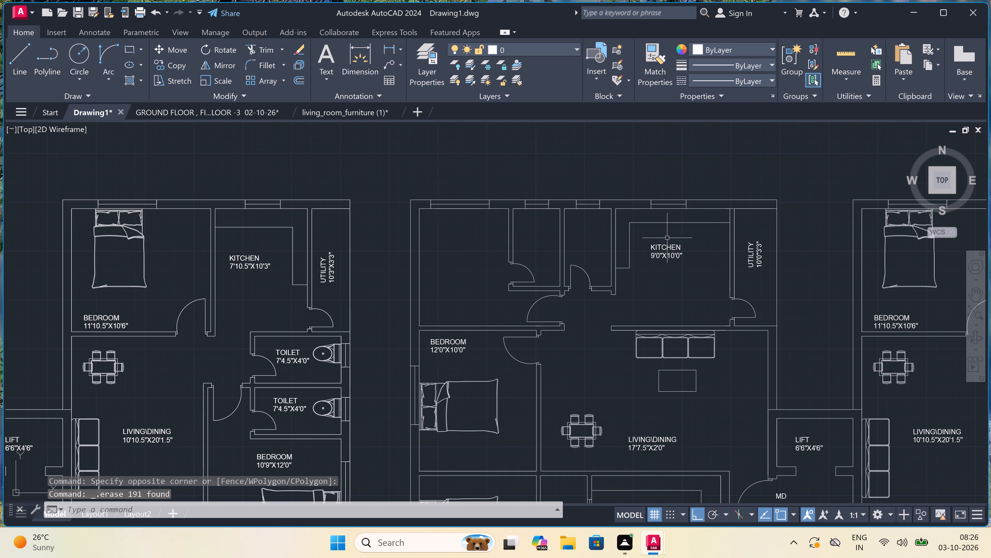
double_click(666, 241)
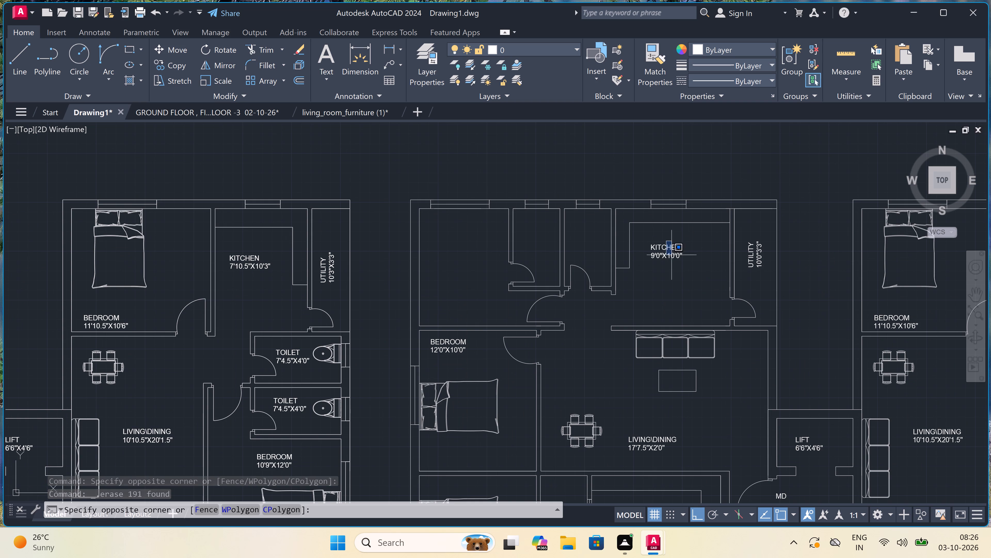
double_click(648, 282)
click(754, 255)
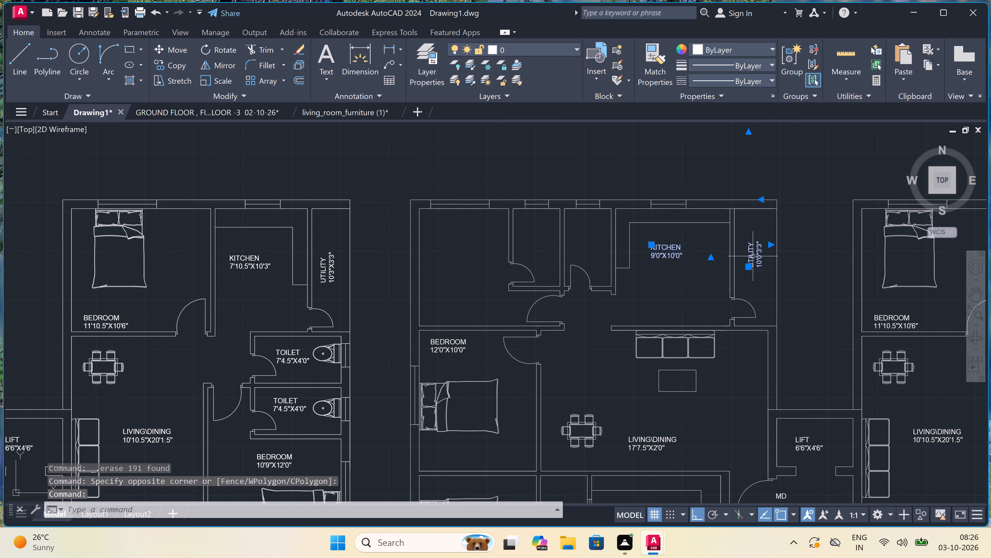
scroll(693, 368, up, 3)
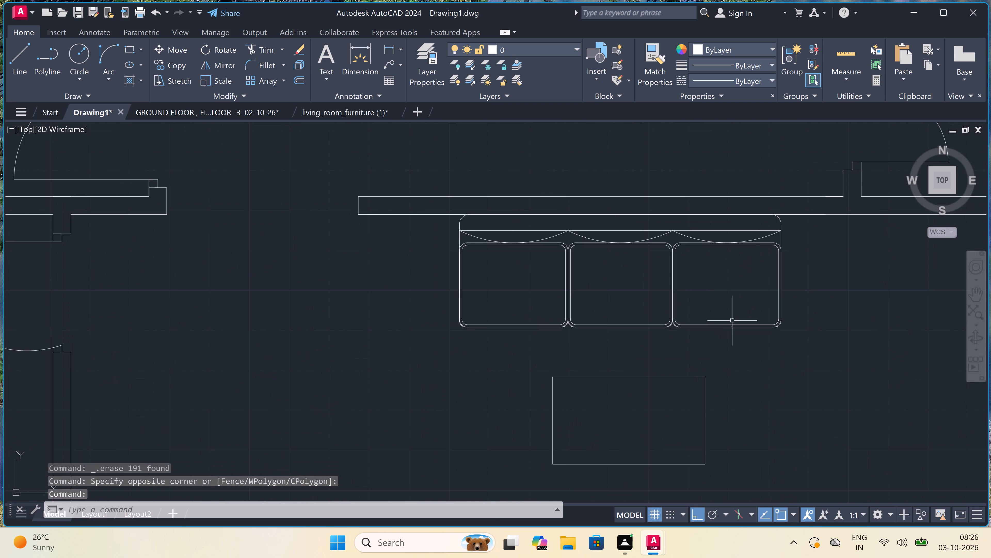
scroll(780, 231, up, 2)
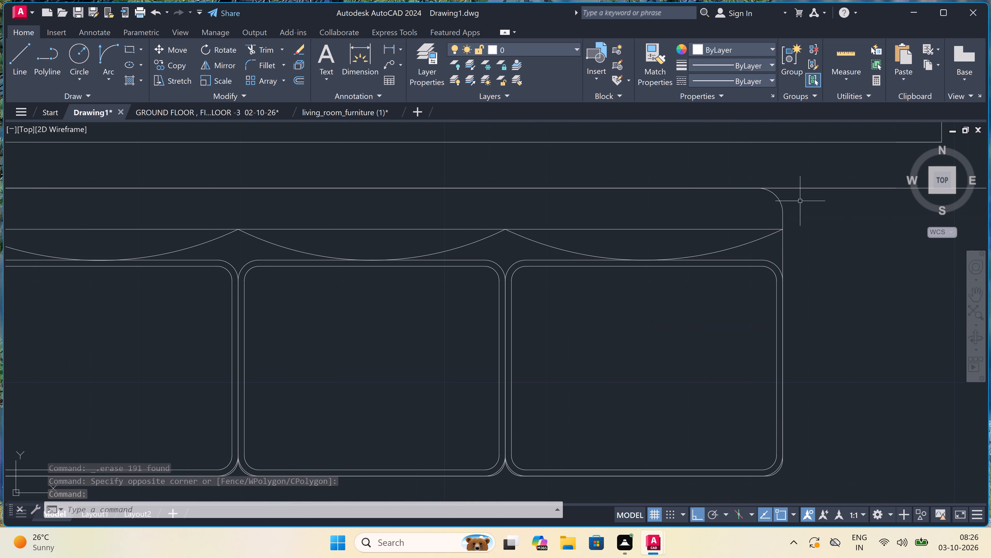
double_click(803, 195)
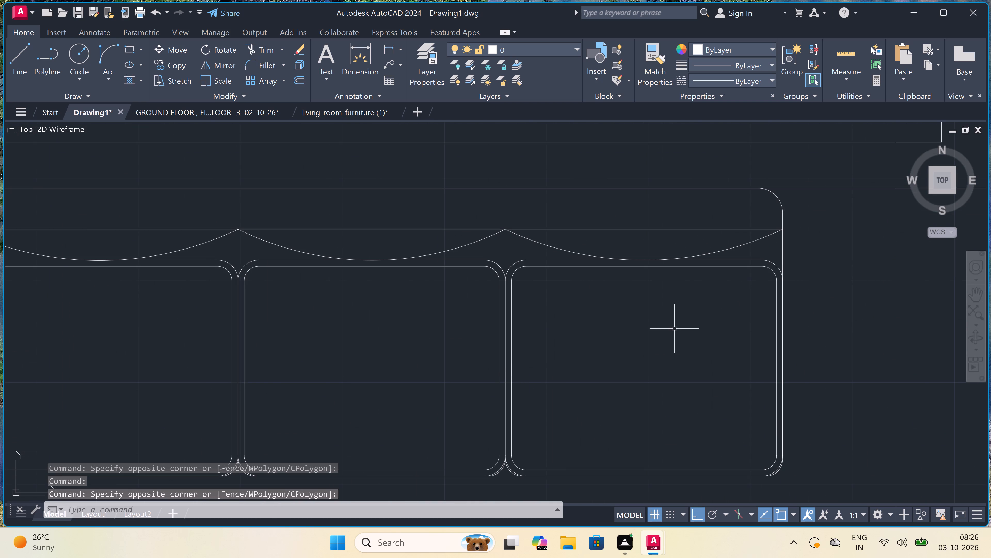
click(810, 193)
scroll(604, 310, down, 3)
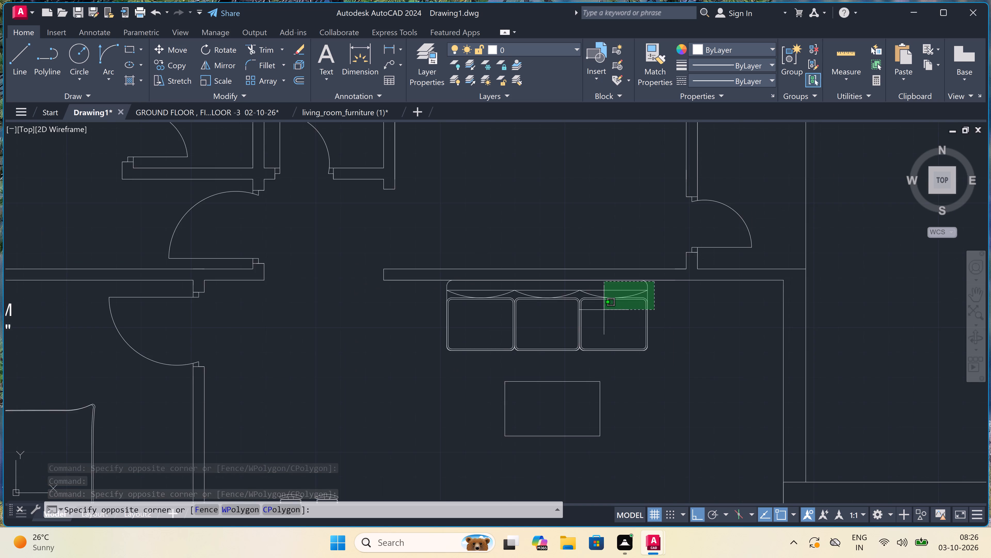
scroll(604, 310, down, 1)
double_click(483, 418)
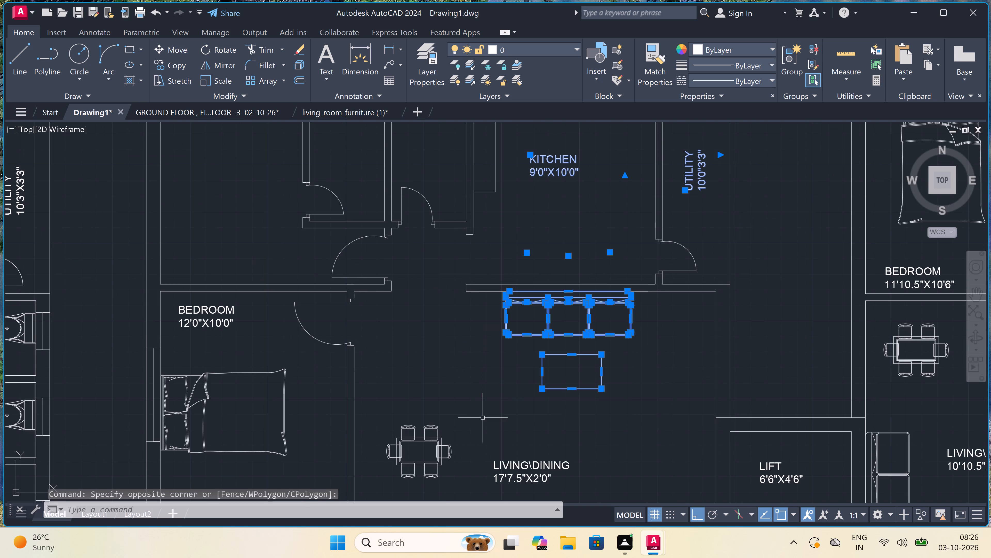
key(Delete)
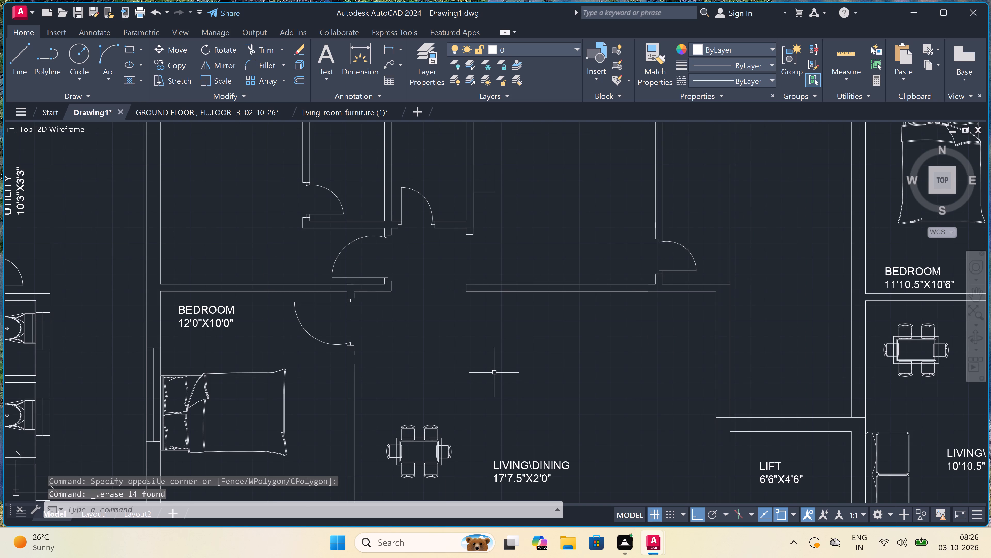
Erase the dining set and the LIVING\DINING 17'7.5"X2'0" label from the copied plan's northwest apartment.
scroll(501, 361, down, 5)
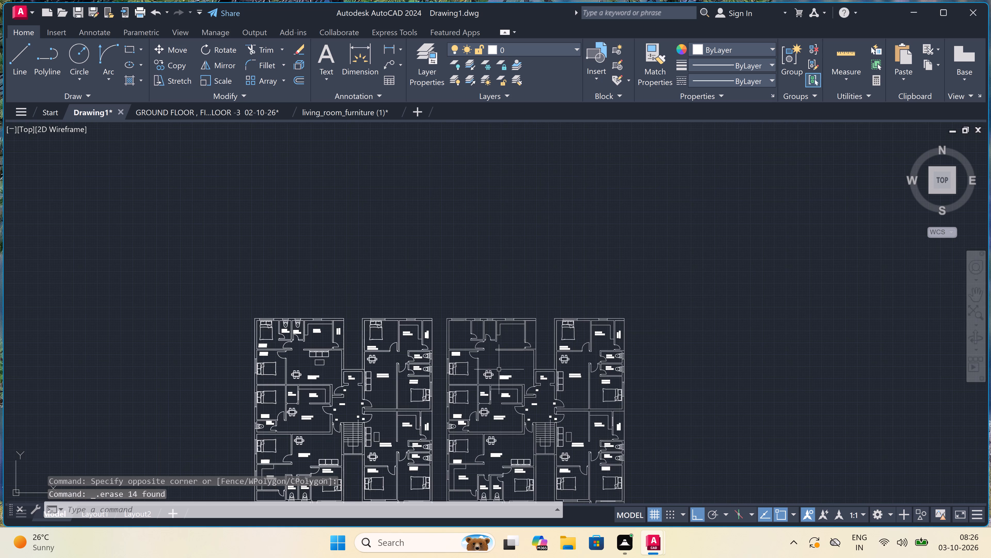
scroll(497, 374, up, 4)
click(651, 350)
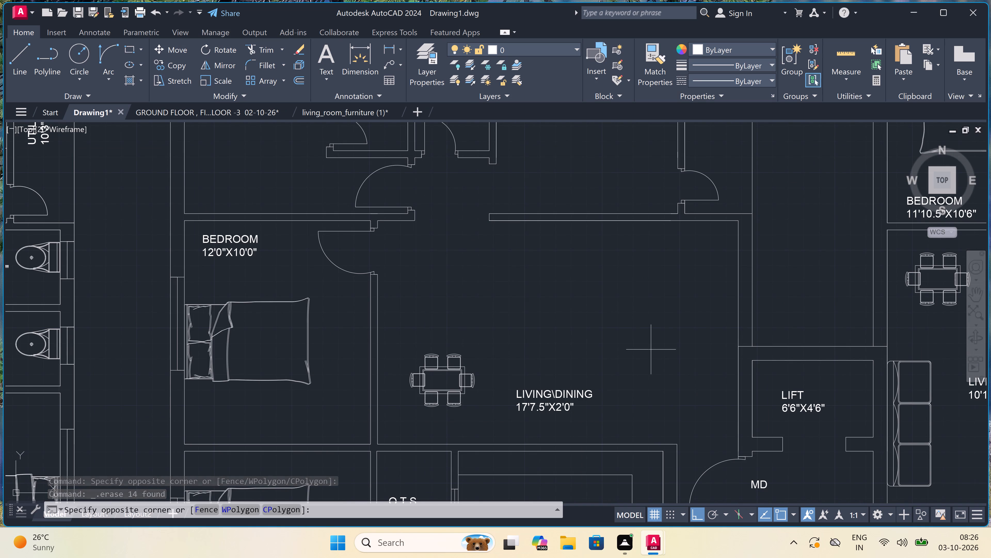
click(395, 429)
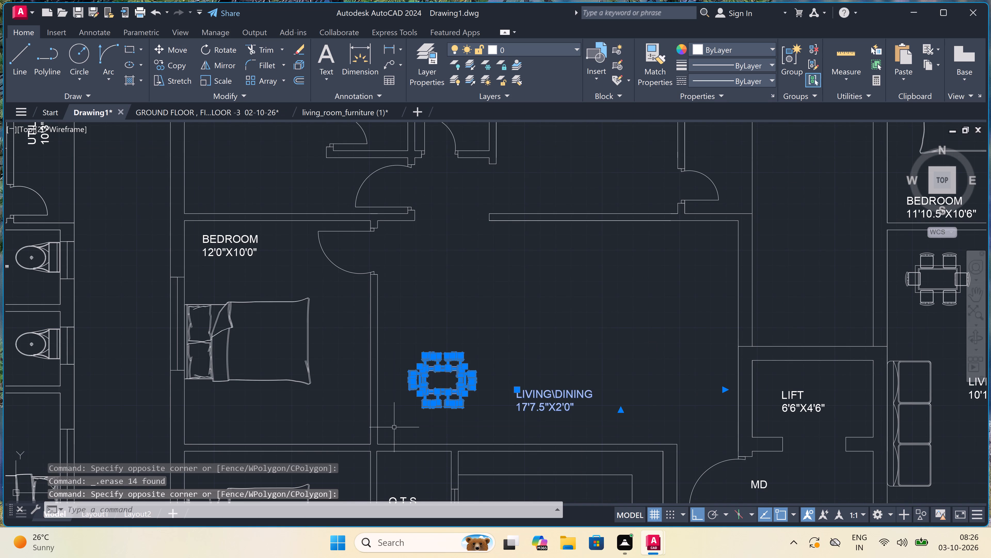
key(Delete)
Erase the bed and the BEDROOM 12'0"X10'0" label from the northwest apartment in the copied plan.
scroll(399, 377, down, 2)
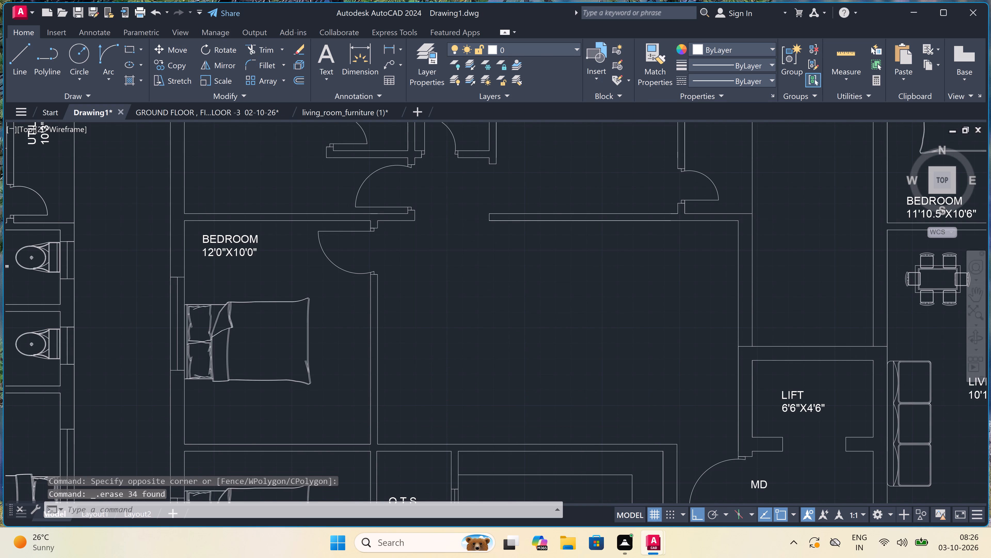
scroll(264, 348, up, 1)
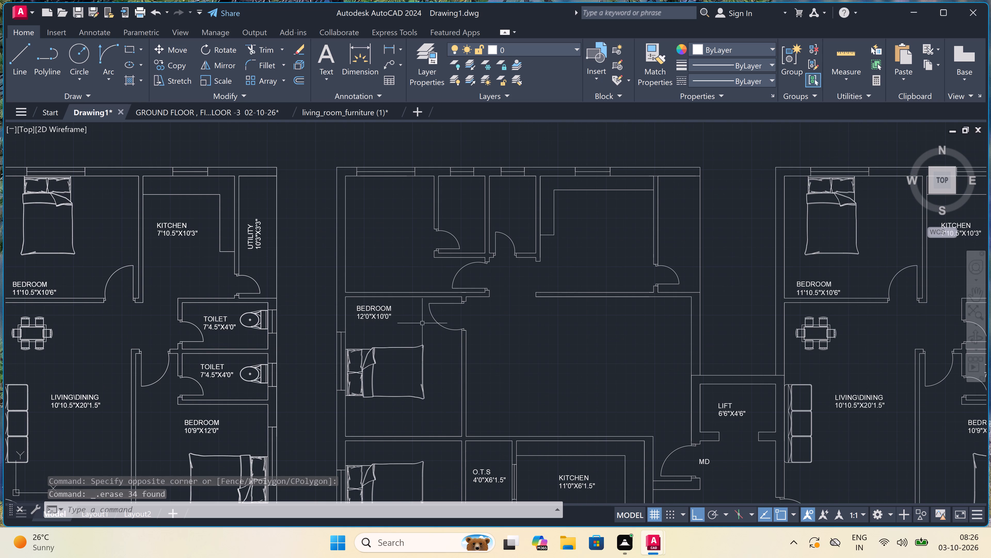
double_click(436, 333)
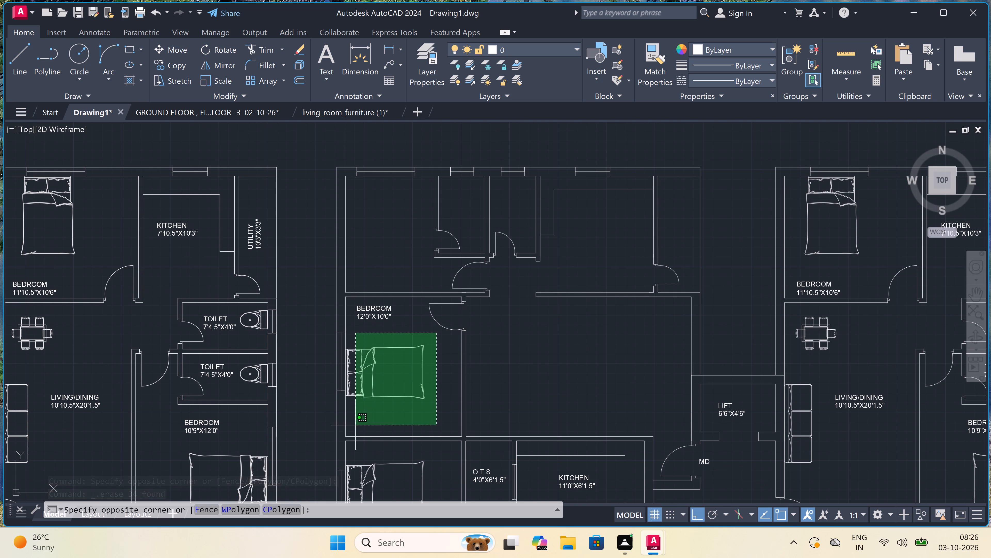
scroll(348, 420, up, 2)
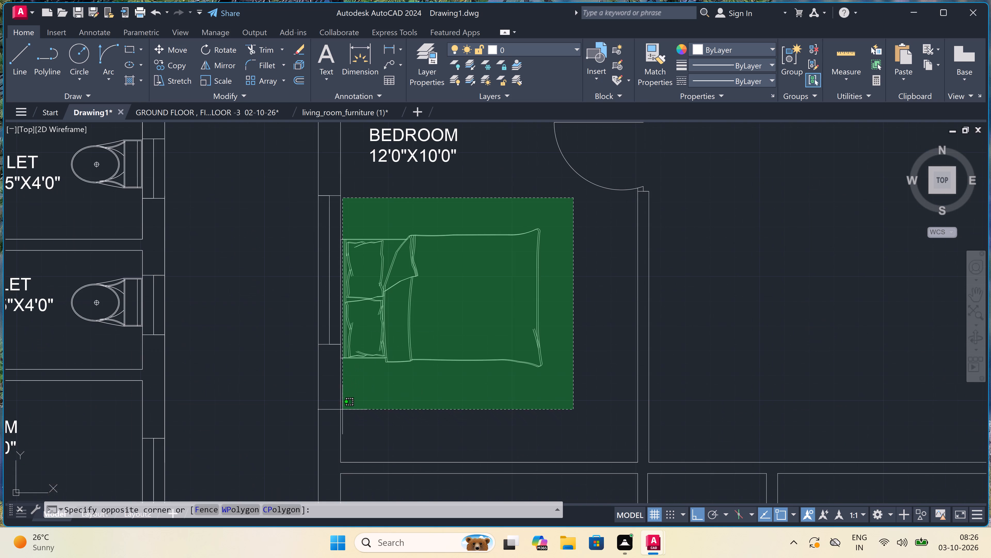
click(342, 408)
scroll(343, 406, down, 2)
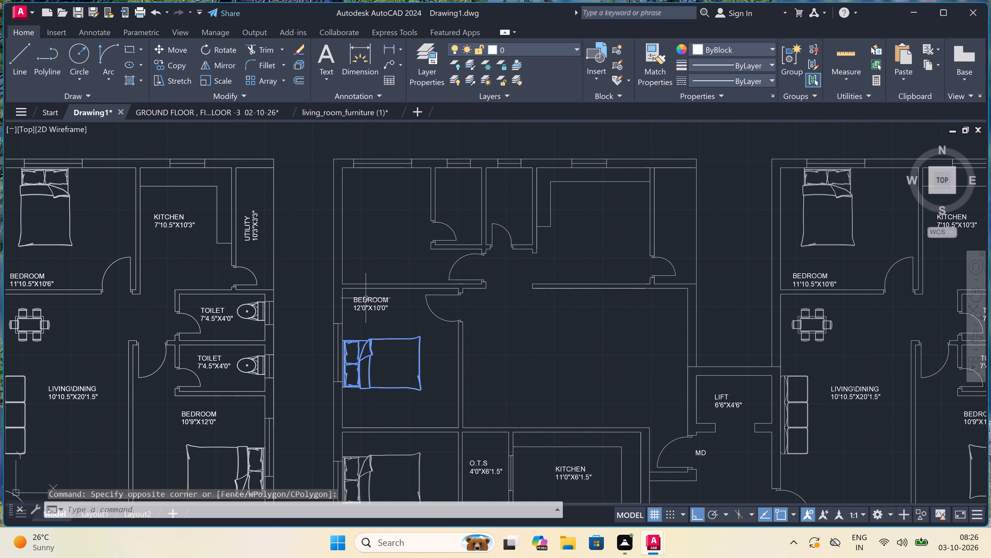
click(366, 298)
key(Delete)
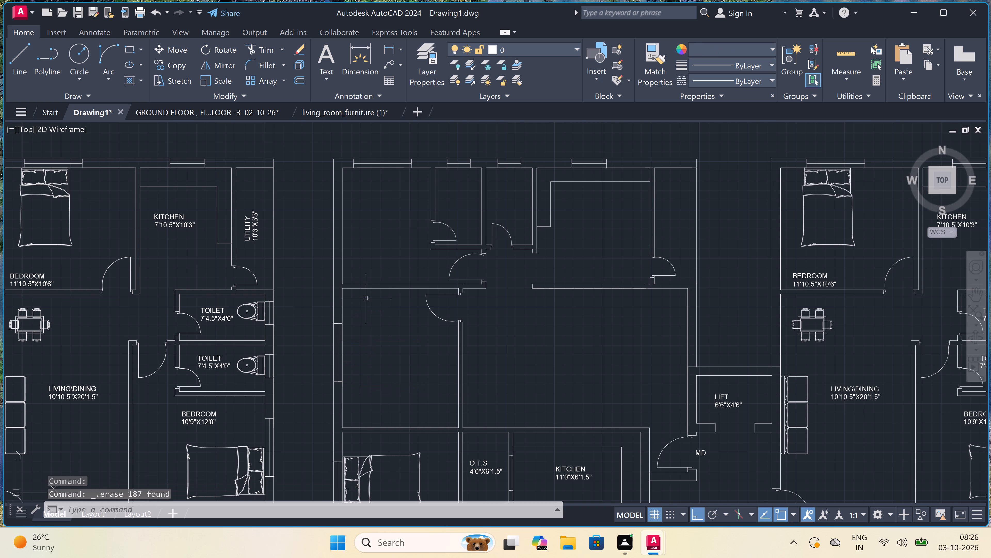
Erase the bed, WC, dining set and the BEDROOM 10'0"X10'3", TOILET, KITCHEN and O.T.S labels from the copied plan's middle west apartment.
scroll(403, 259, down, 3)
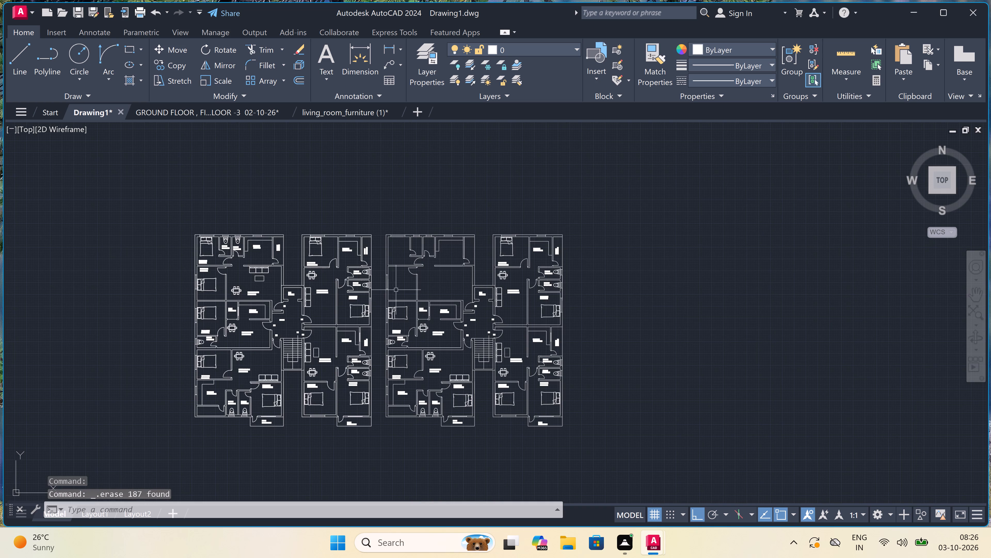
scroll(394, 300, up, 3)
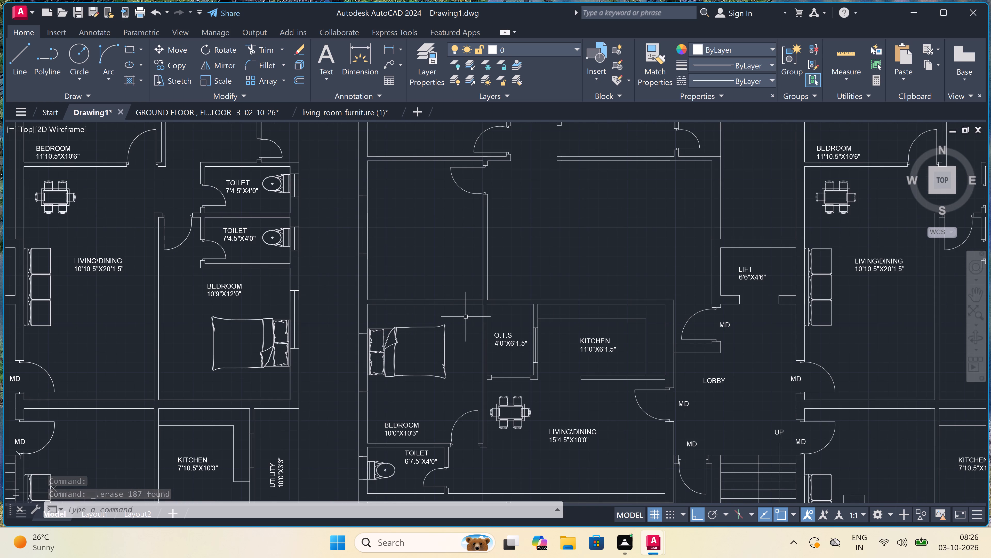
click(466, 316)
scroll(375, 393, up, 2)
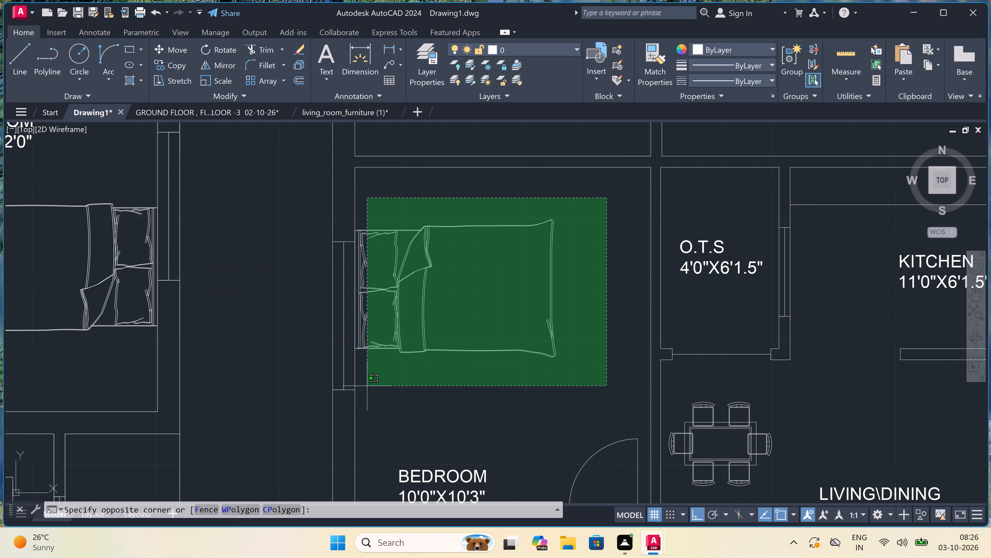
click(356, 379)
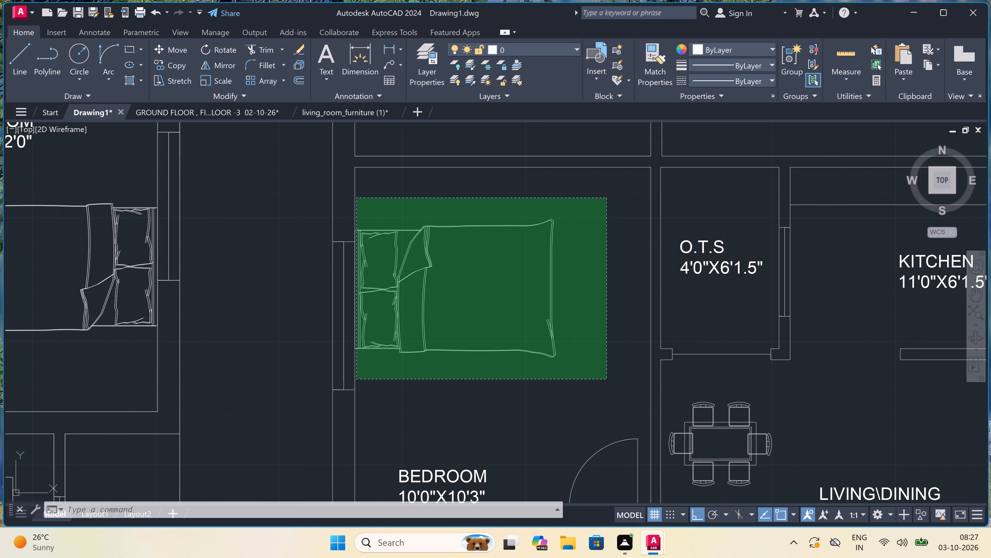
scroll(393, 337, down, 3)
click(392, 372)
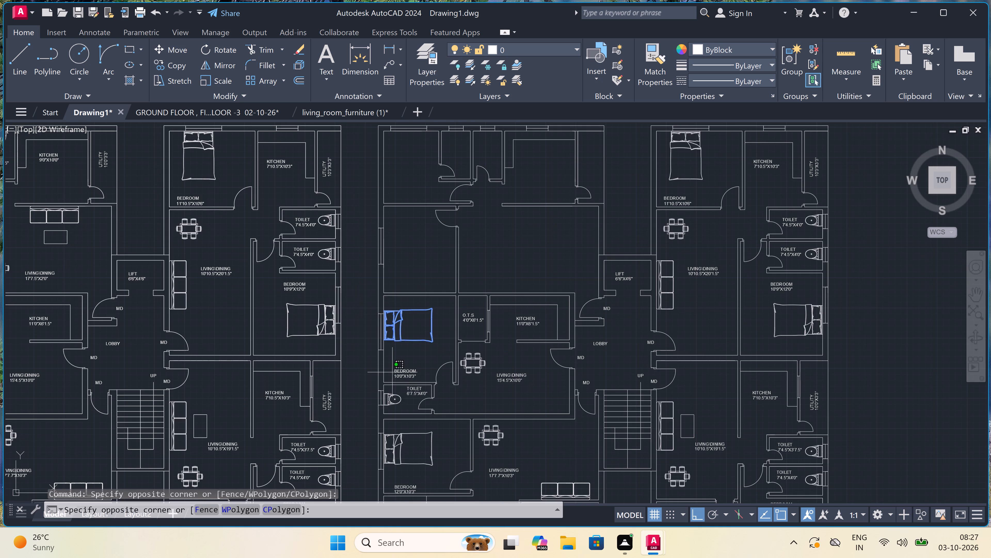
click(419, 373)
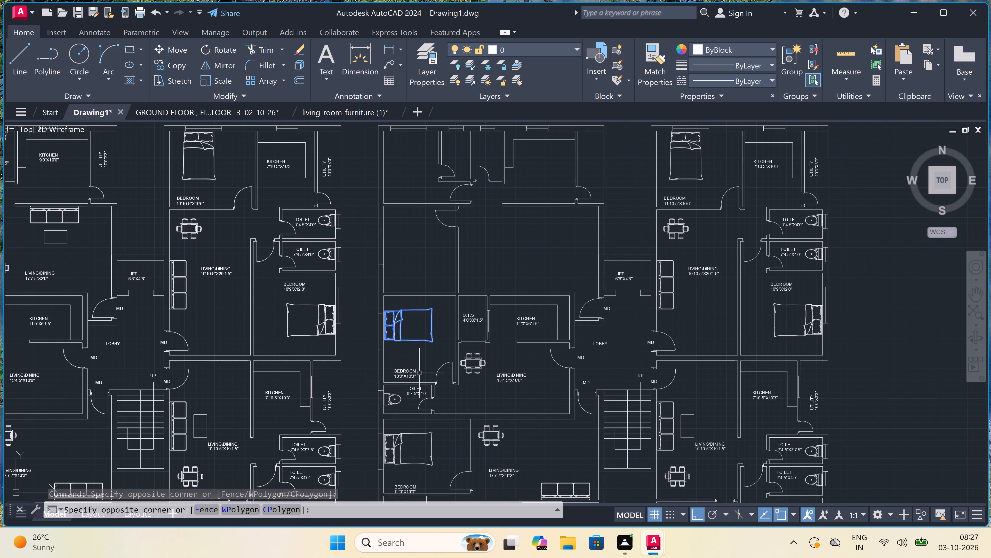
double_click(406, 373)
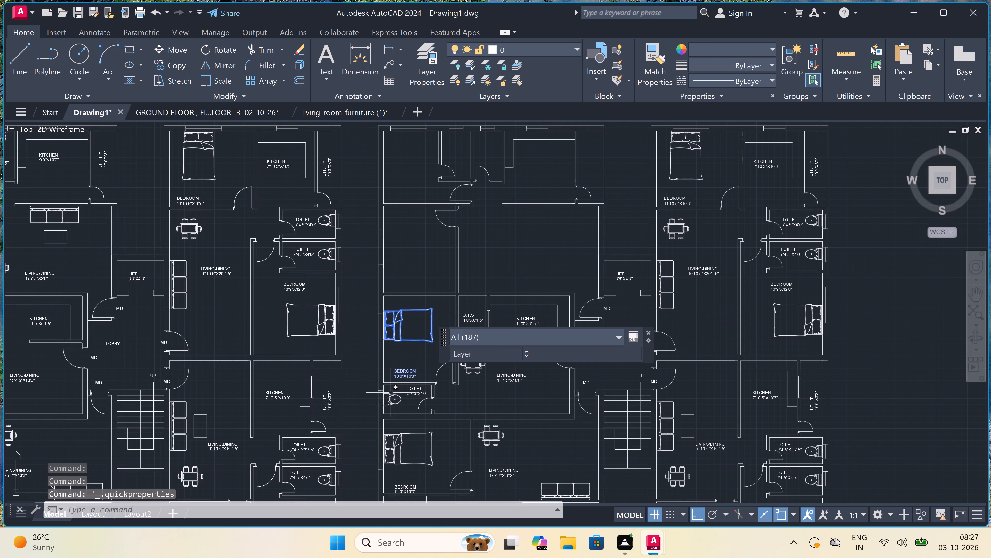
click(391, 393)
click(418, 389)
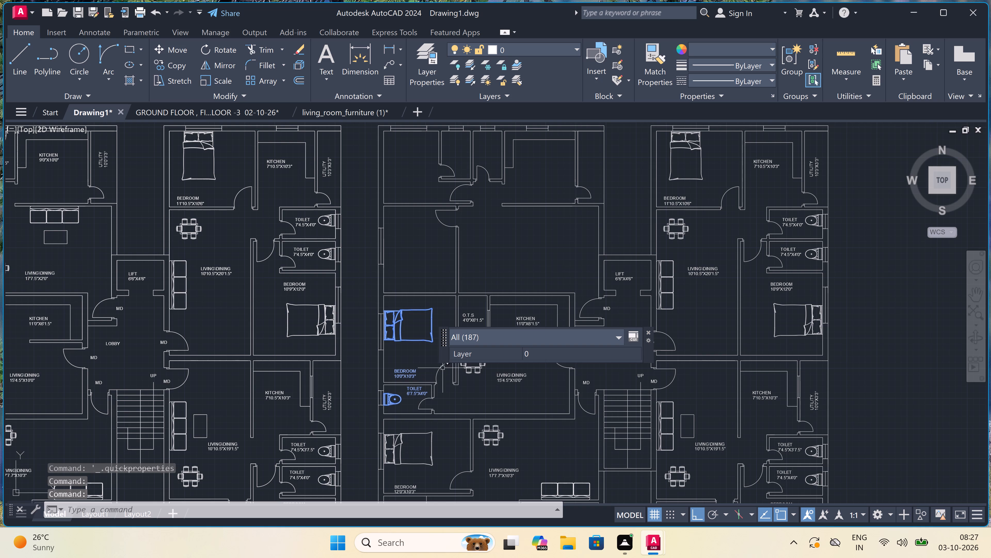
double_click(649, 331)
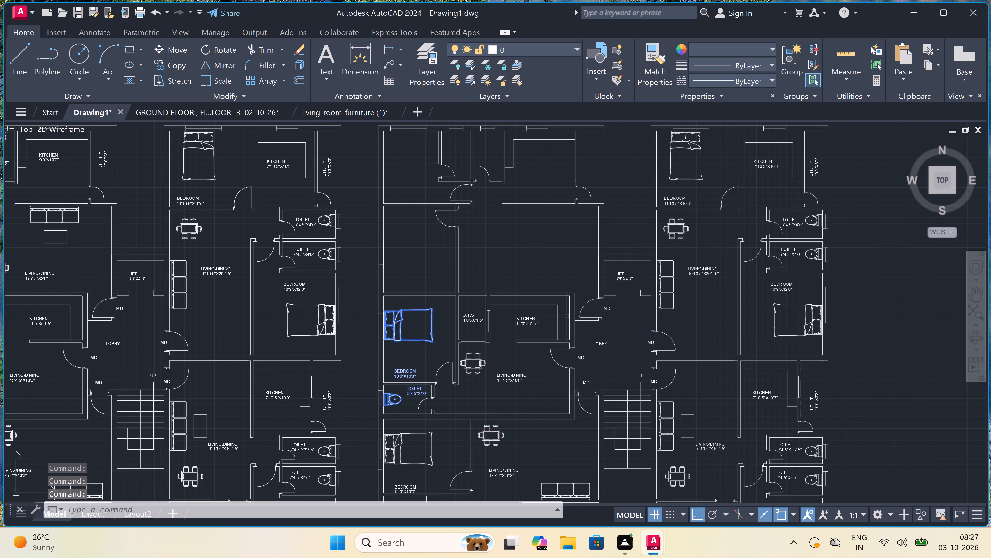
double_click(508, 320)
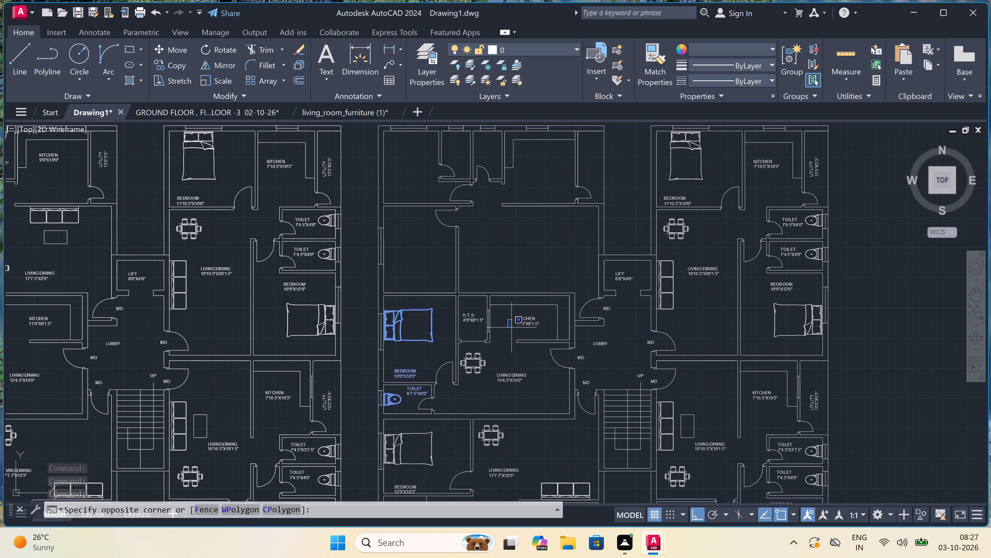
double_click(514, 326)
double_click(529, 321)
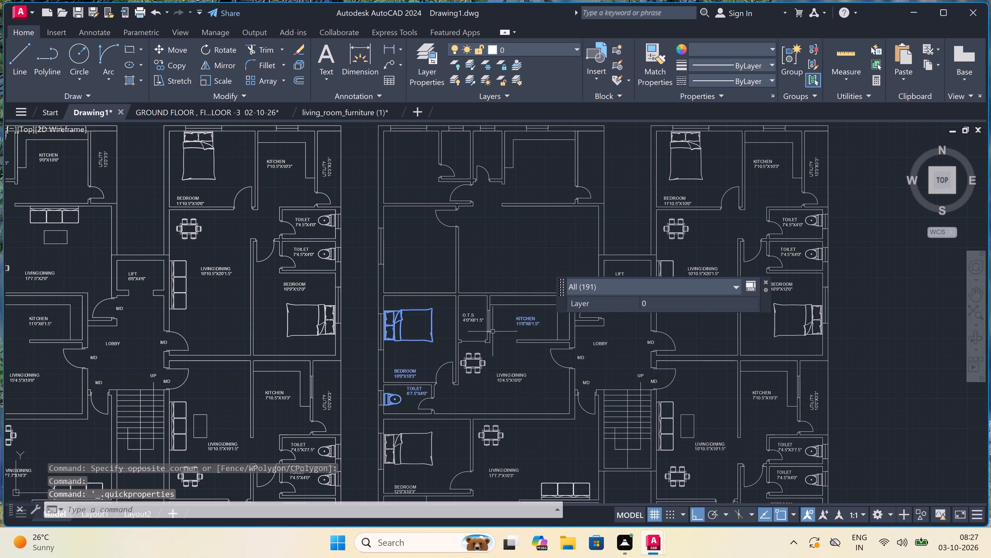
triple_click(467, 319)
scroll(483, 356, up, 2)
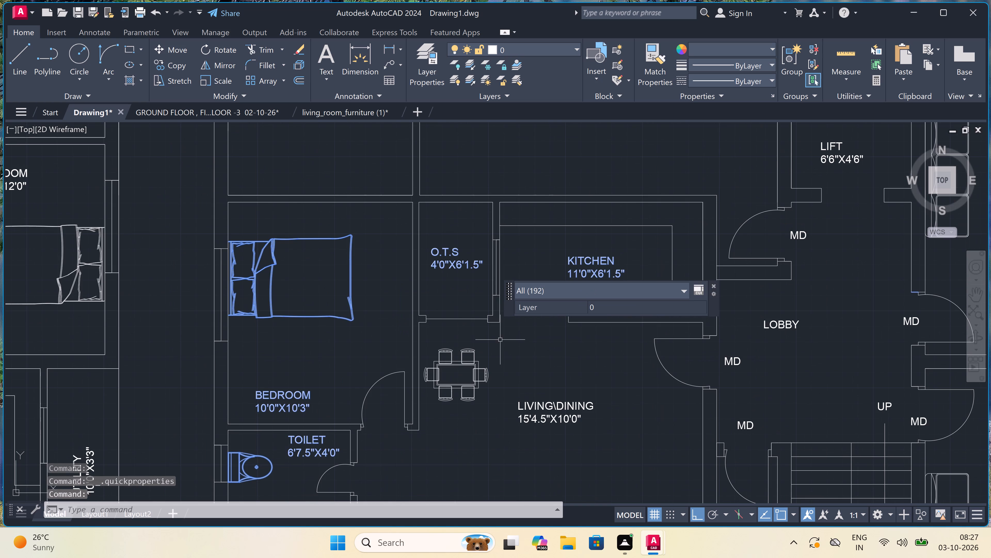
click(501, 338)
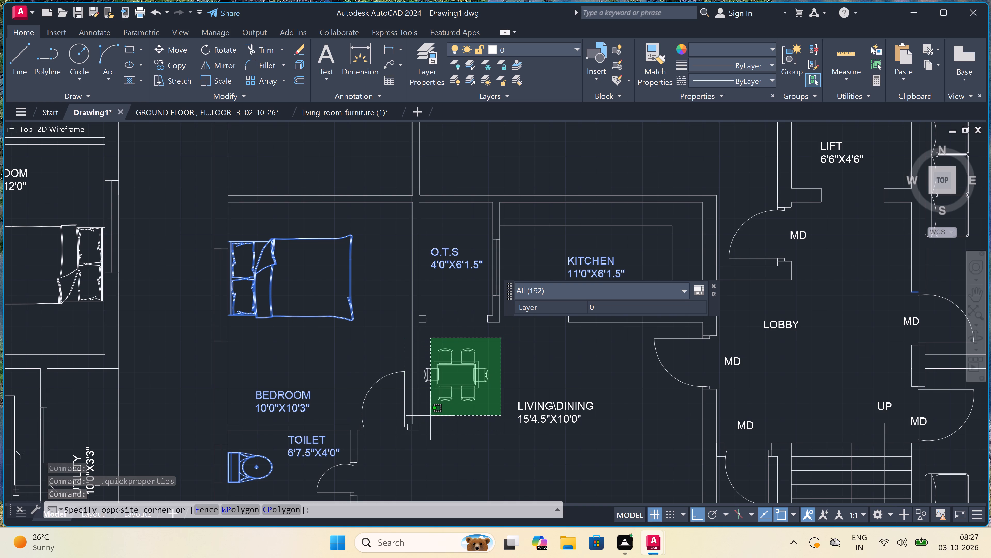
click(421, 411)
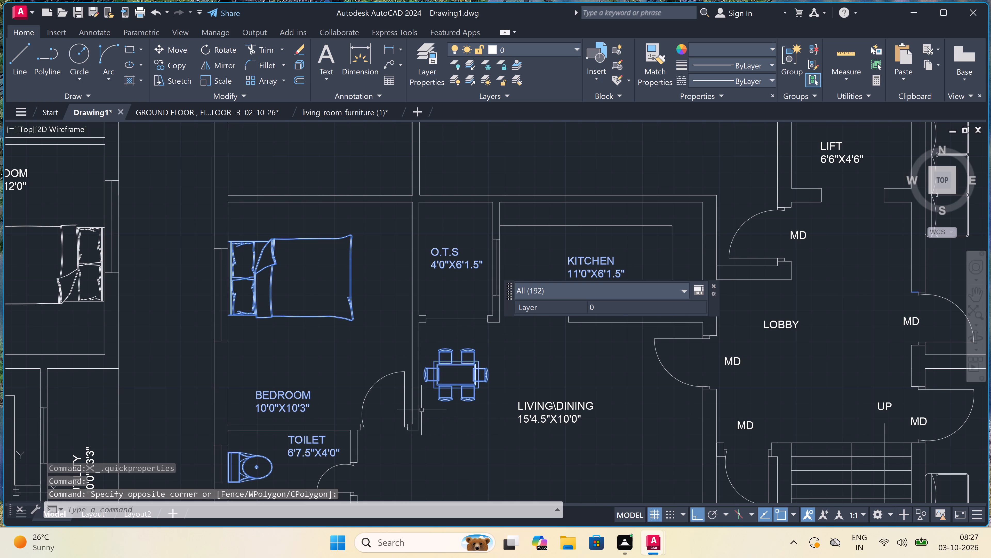
key(Delete)
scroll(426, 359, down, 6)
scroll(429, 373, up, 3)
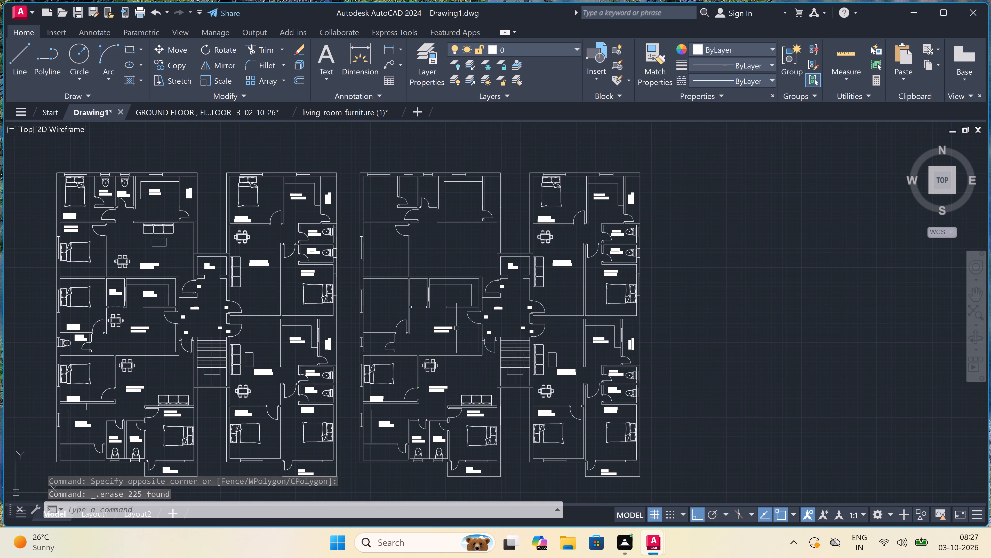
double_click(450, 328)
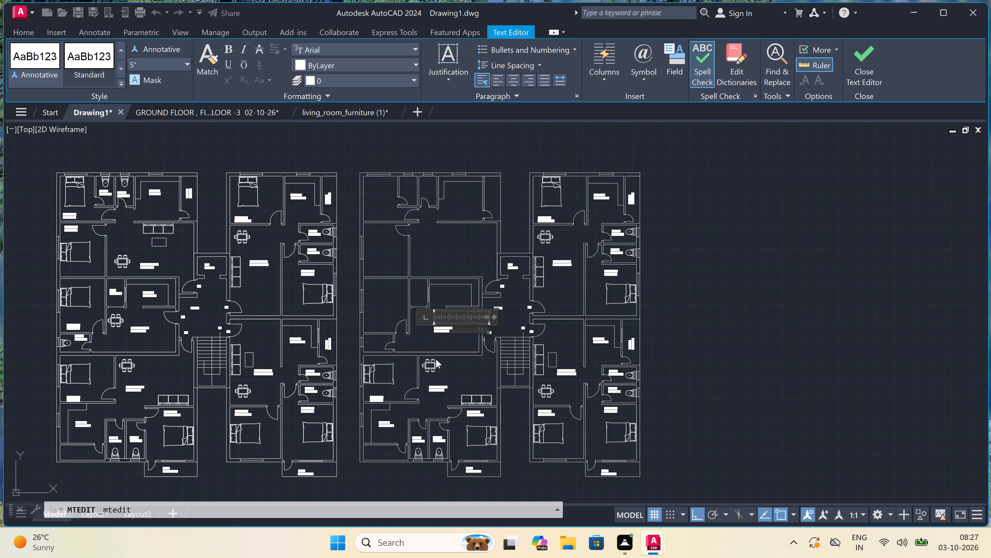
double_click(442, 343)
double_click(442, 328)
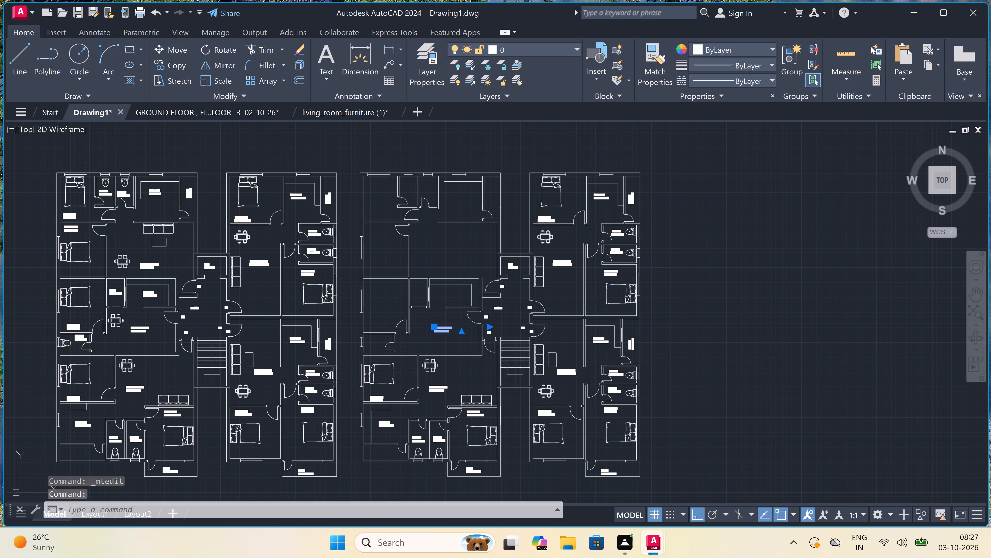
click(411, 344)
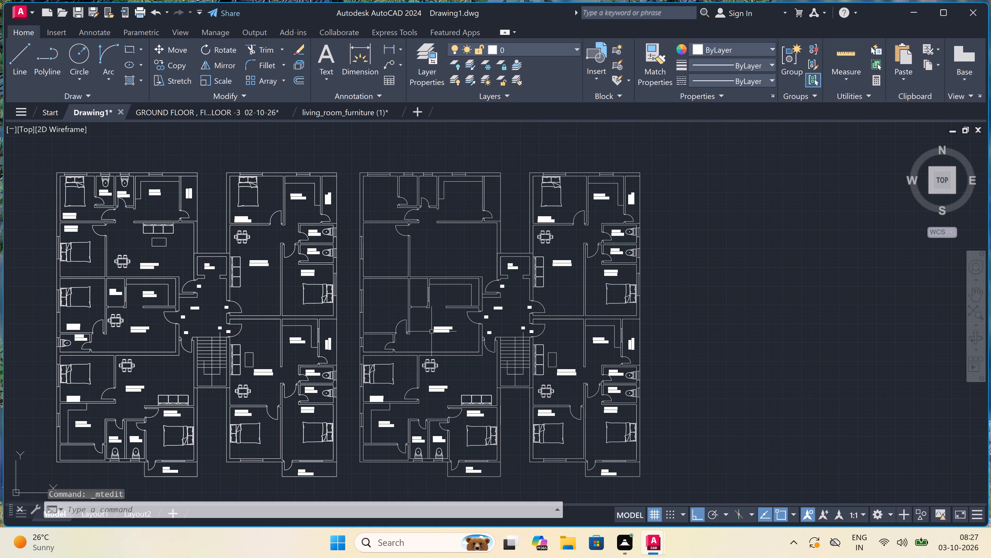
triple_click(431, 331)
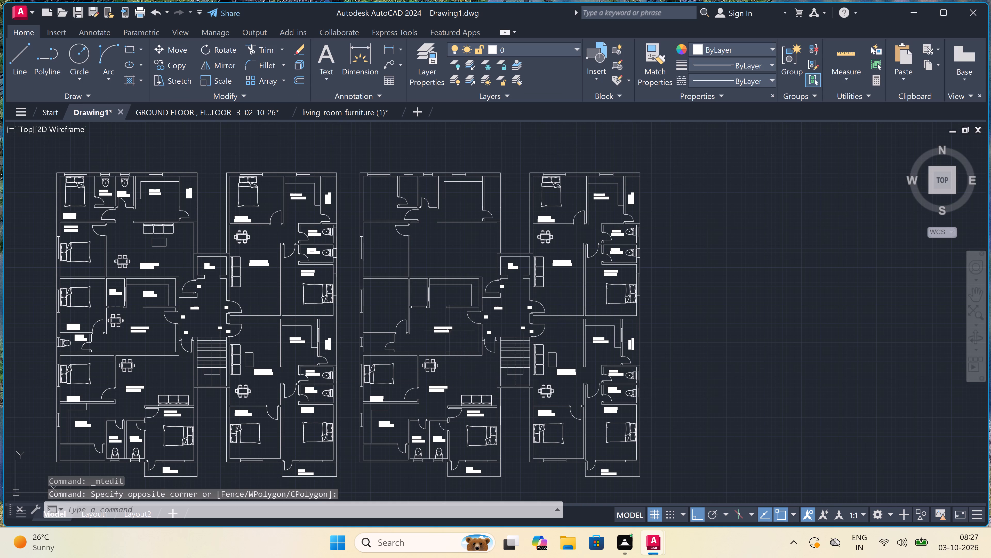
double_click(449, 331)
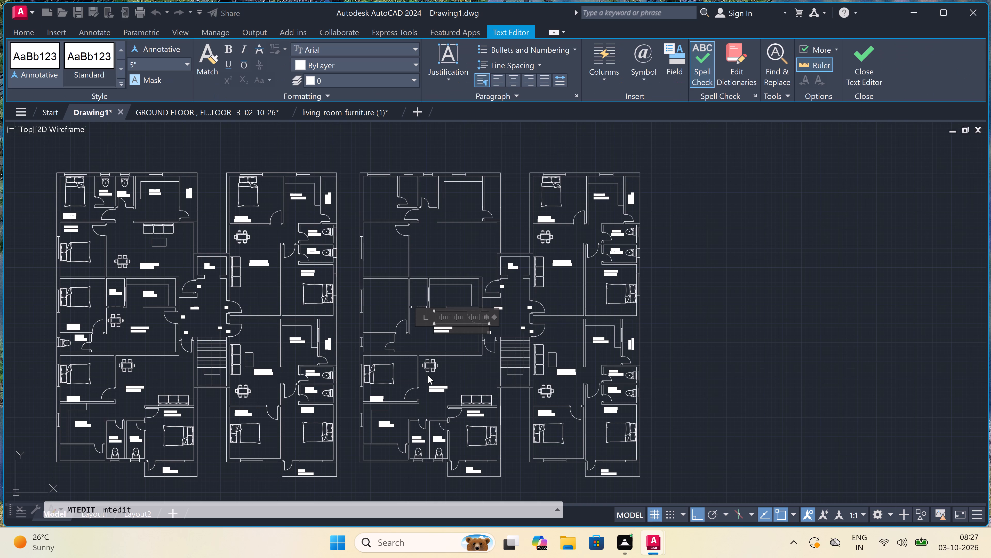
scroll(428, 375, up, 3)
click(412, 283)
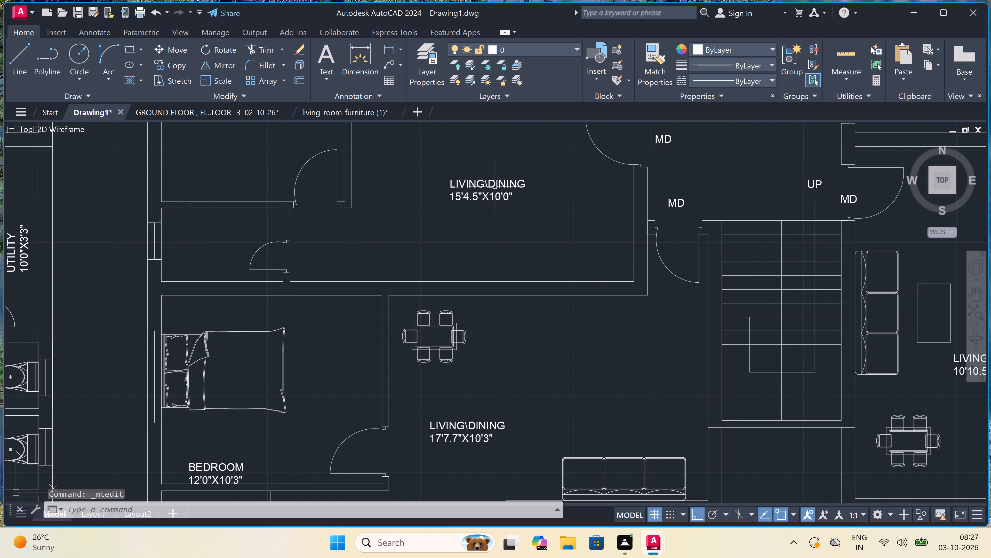
Erase the LIVING\DINING 15'4.5"X10'0" label and the copied southwest apartment's dining set, sofa, eastern bed, WCs and LIVING\DINING, BEDROOM 11'10.5"X11'9", DECK, TOILET and KITCHEN labels.
click(495, 188)
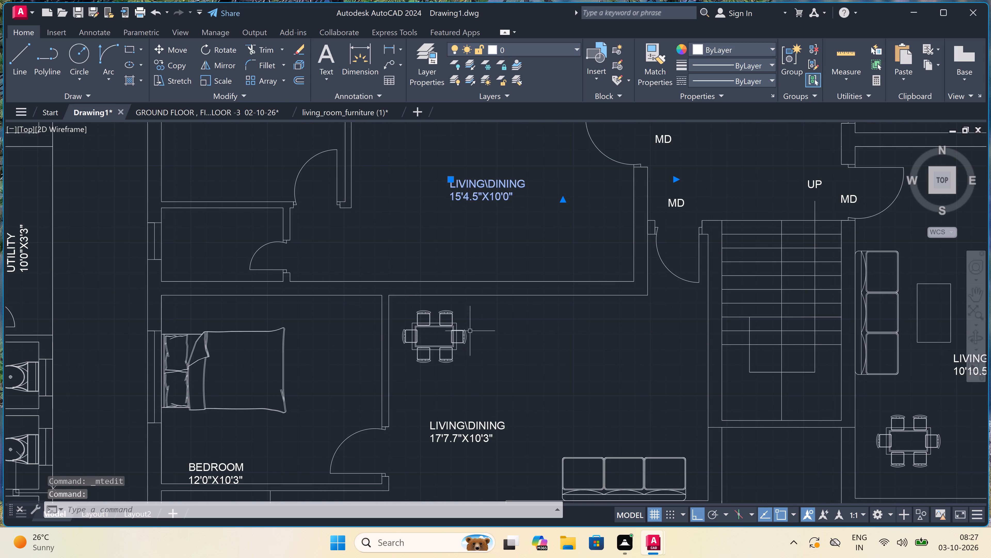
double_click(479, 304)
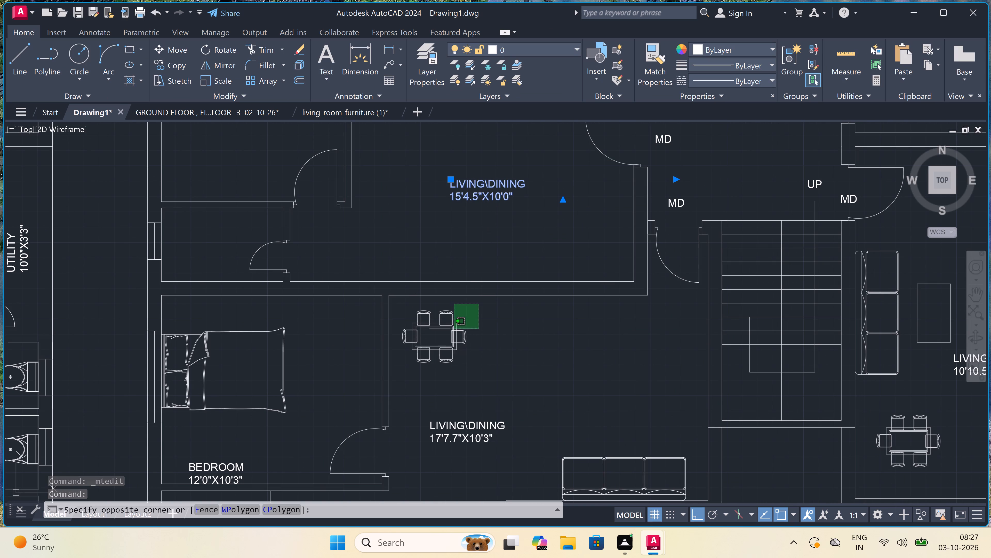
double_click(404, 373)
scroll(404, 373, down, 2)
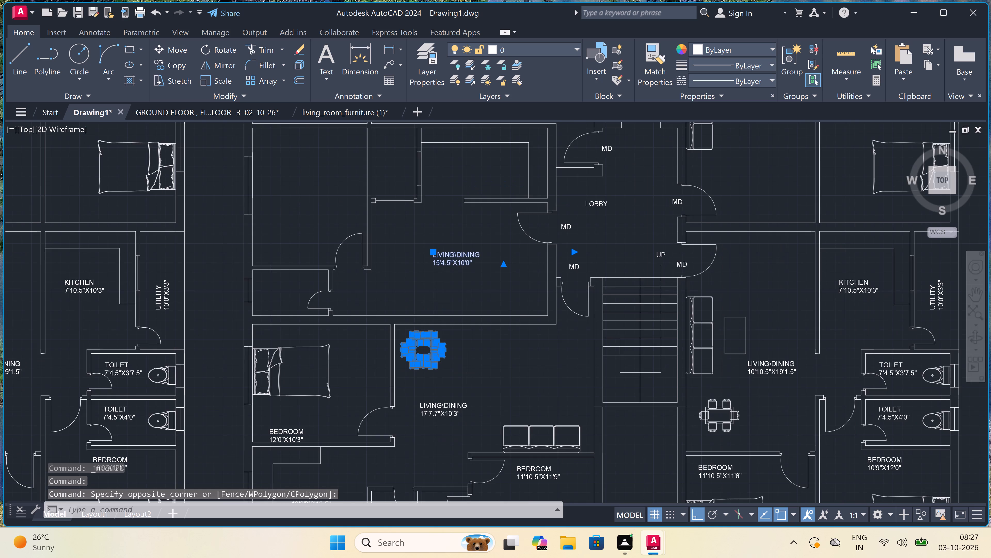
scroll(414, 401, up, 2)
double_click(460, 374)
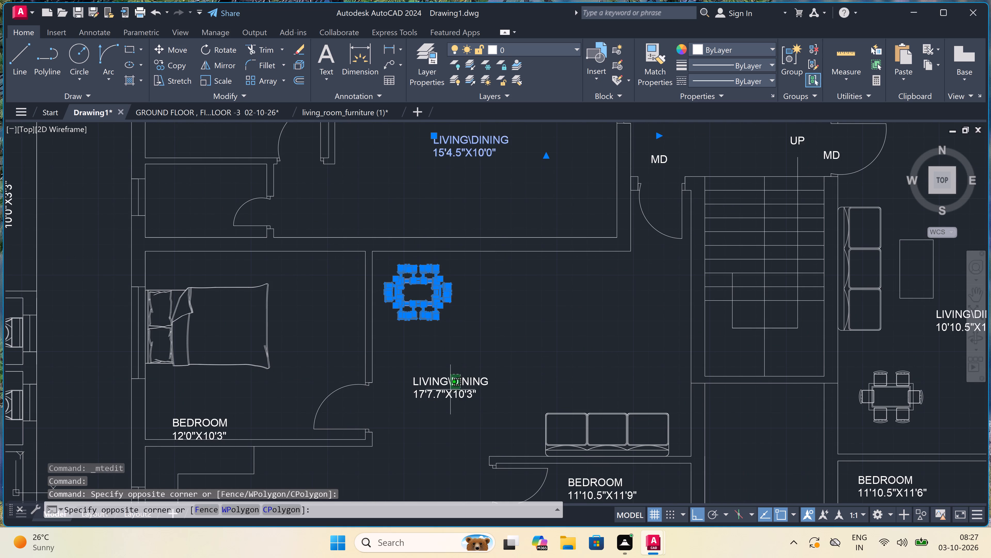
click(443, 399)
scroll(443, 399, down, 3)
scroll(471, 418, up, 2)
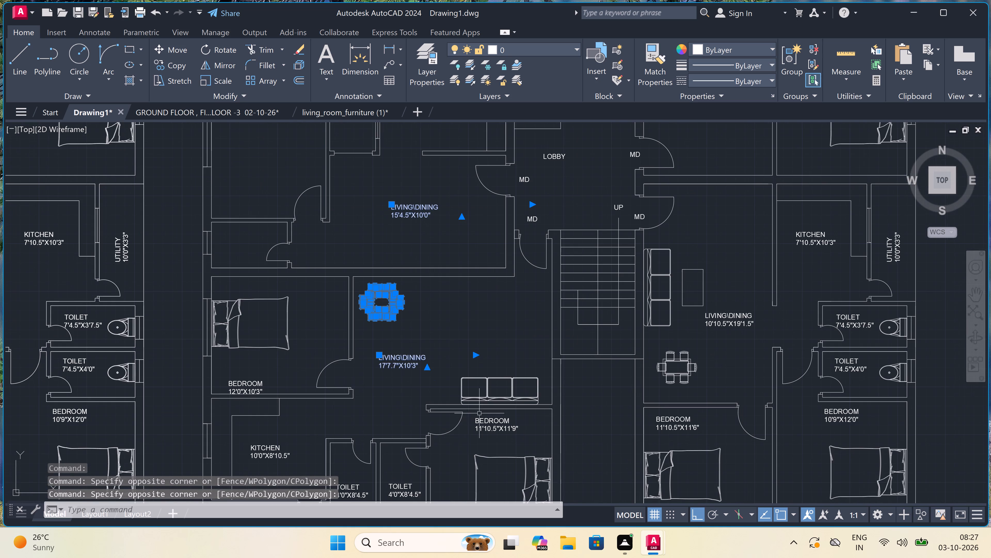
click(545, 366)
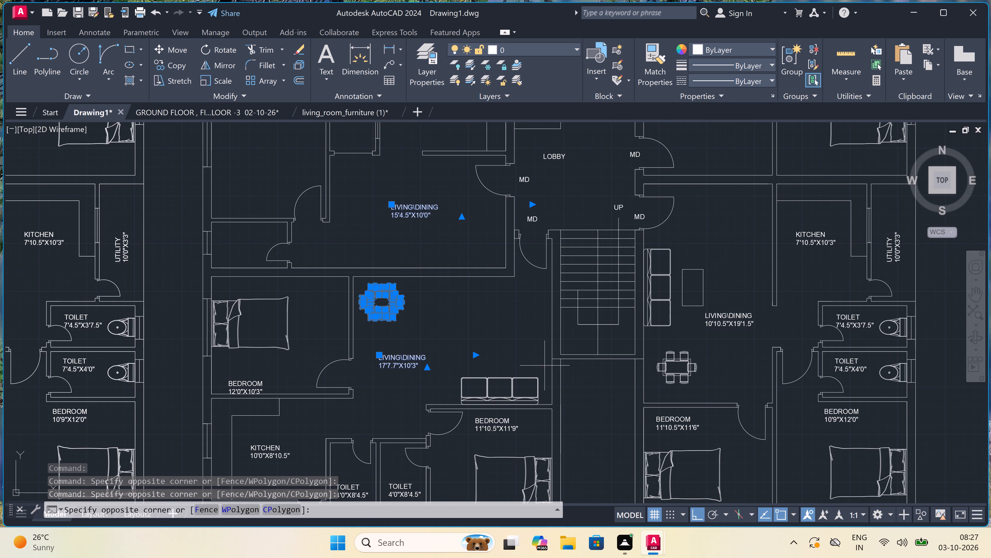
scroll(421, 411, up, 3)
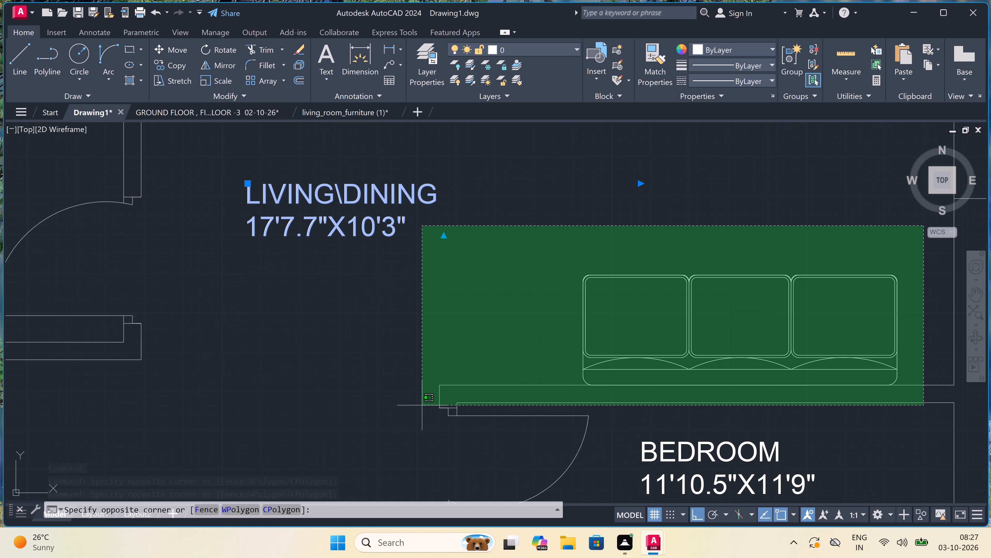
double_click(427, 377)
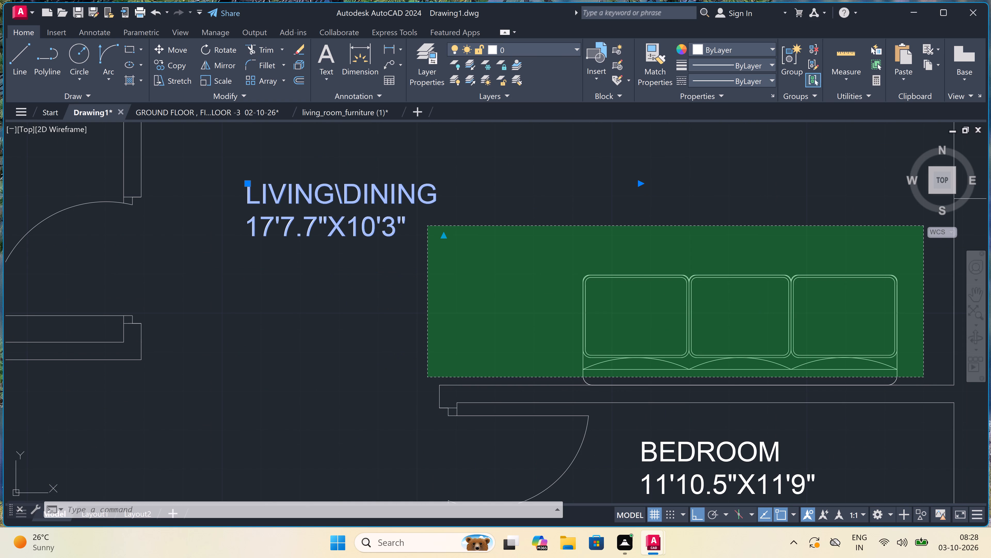
scroll(403, 352, down, 5)
scroll(427, 368, up, 3)
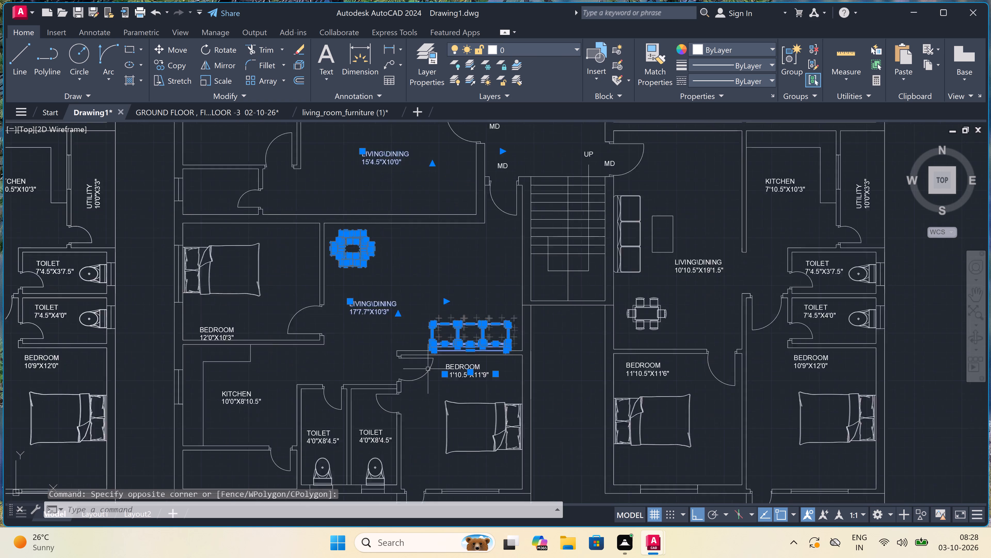
click(506, 363)
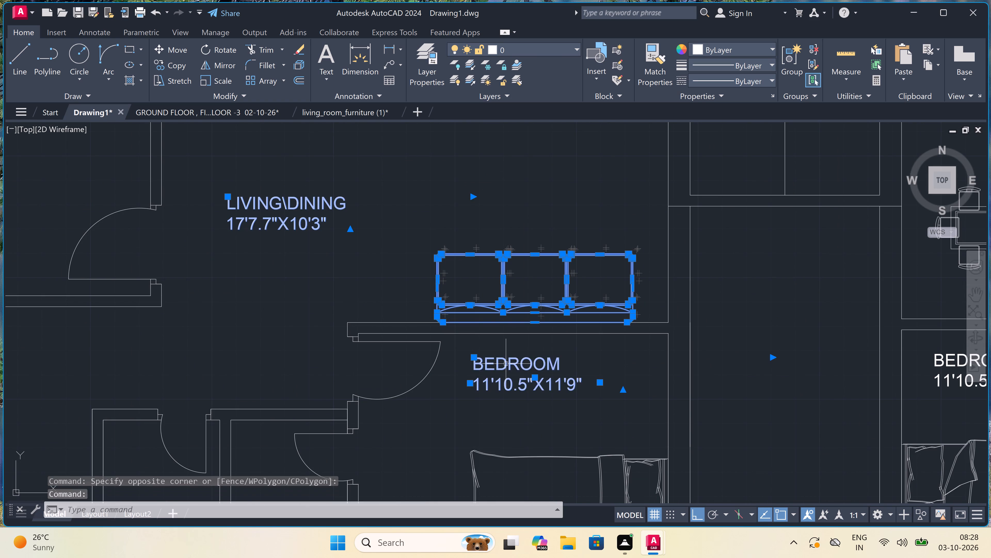
scroll(506, 364, down, 5)
scroll(533, 383, up, 4)
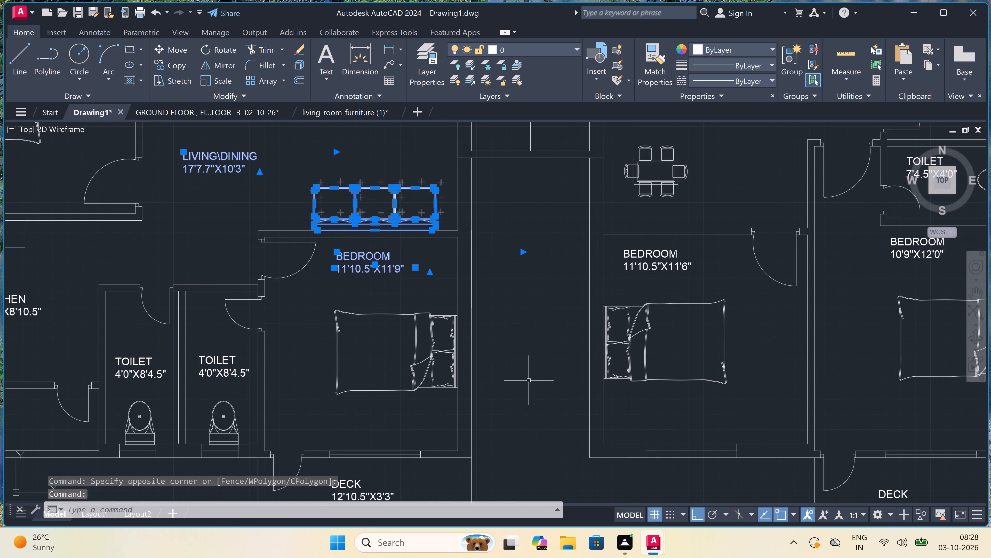
scroll(474, 327, up, 1)
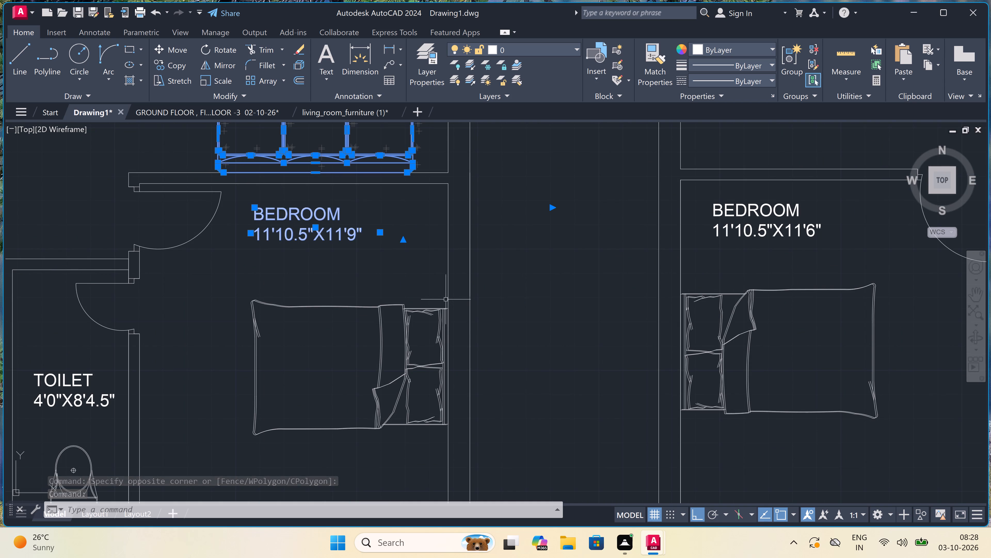
click(446, 297)
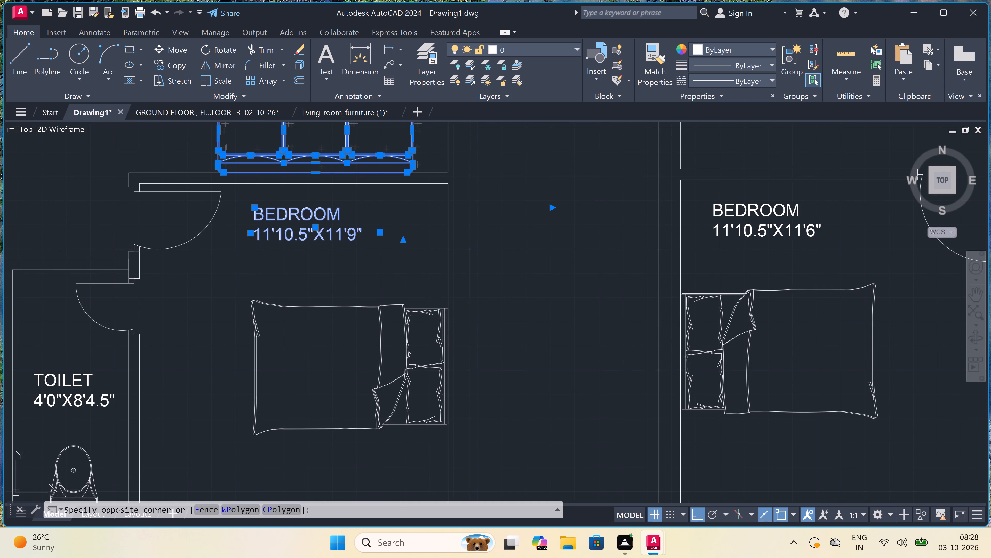
scroll(310, 423, down, 3)
scroll(290, 434, up, 3)
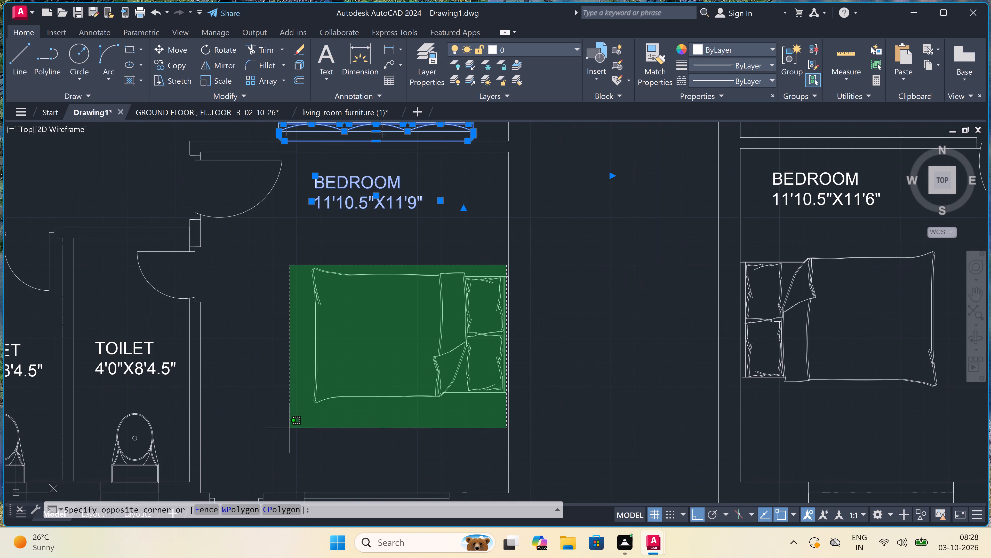
click(288, 420)
scroll(288, 420, down, 4)
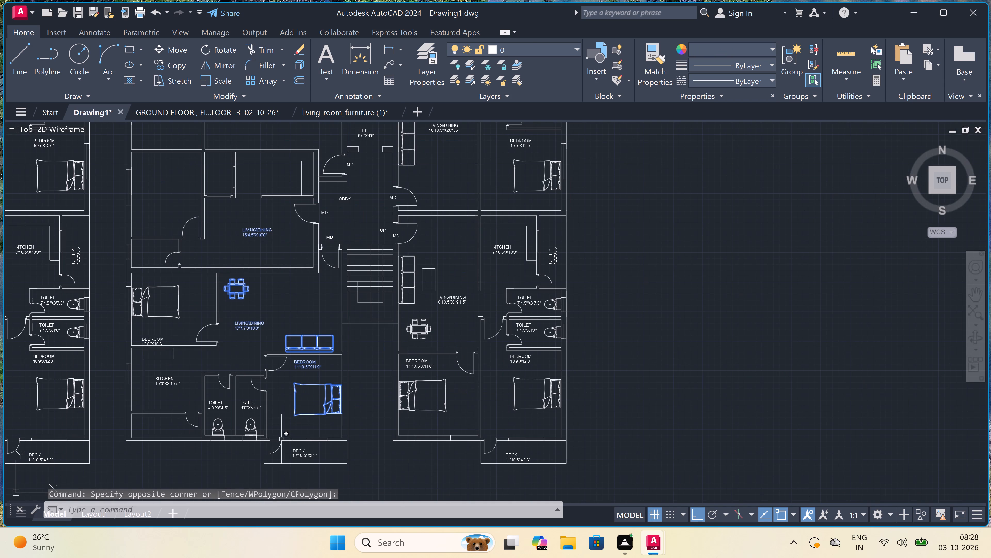
scroll(281, 445, up, 2)
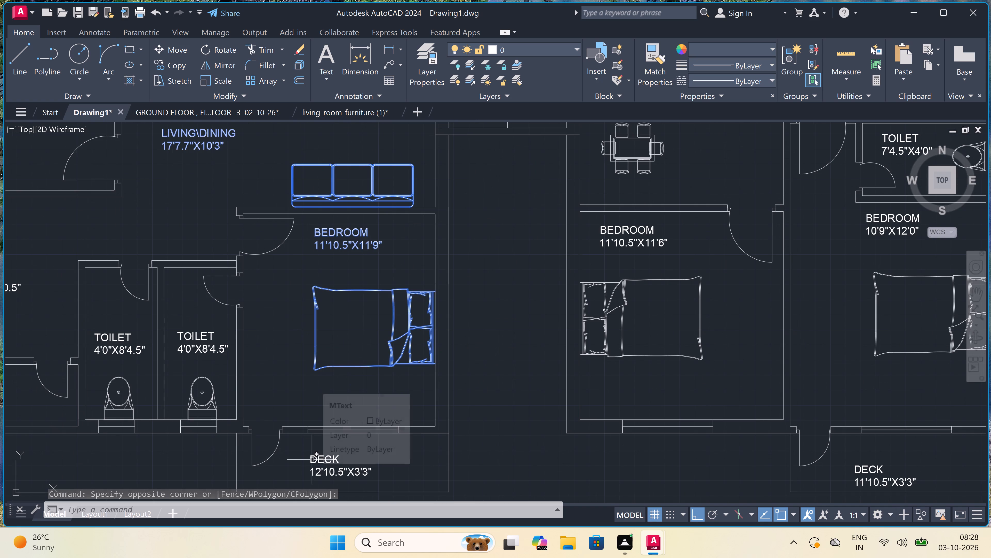
double_click(312, 460)
scroll(343, 444, down, 4)
scroll(287, 438, up, 3)
double_click(373, 437)
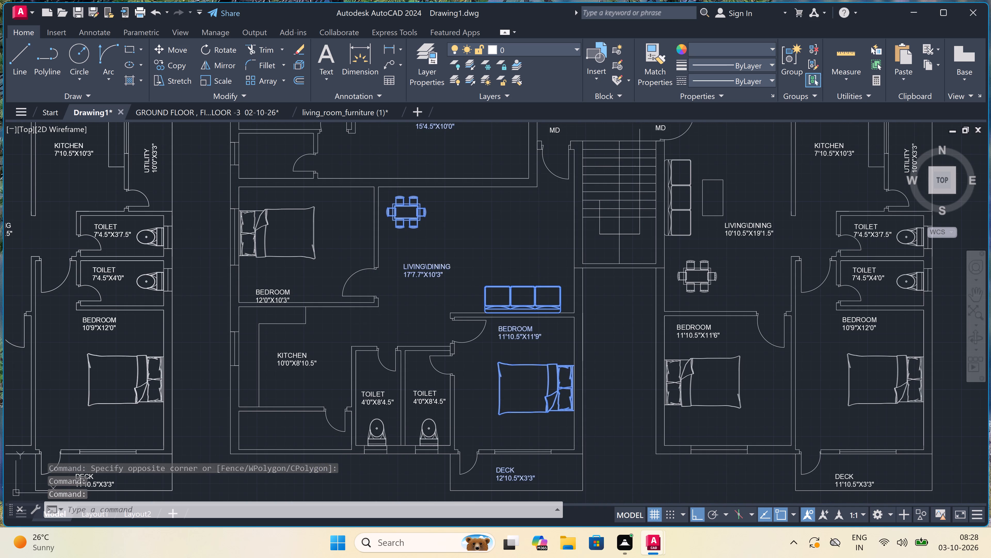
double_click(373, 401)
scroll(374, 401, down, 2)
scroll(394, 405, up, 2)
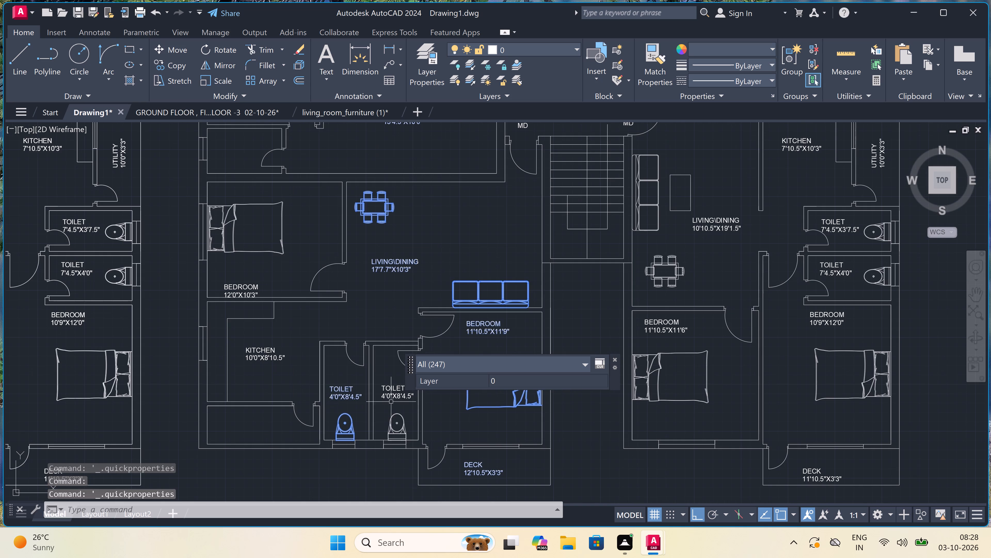
double_click(387, 393)
scroll(394, 433, up, 3)
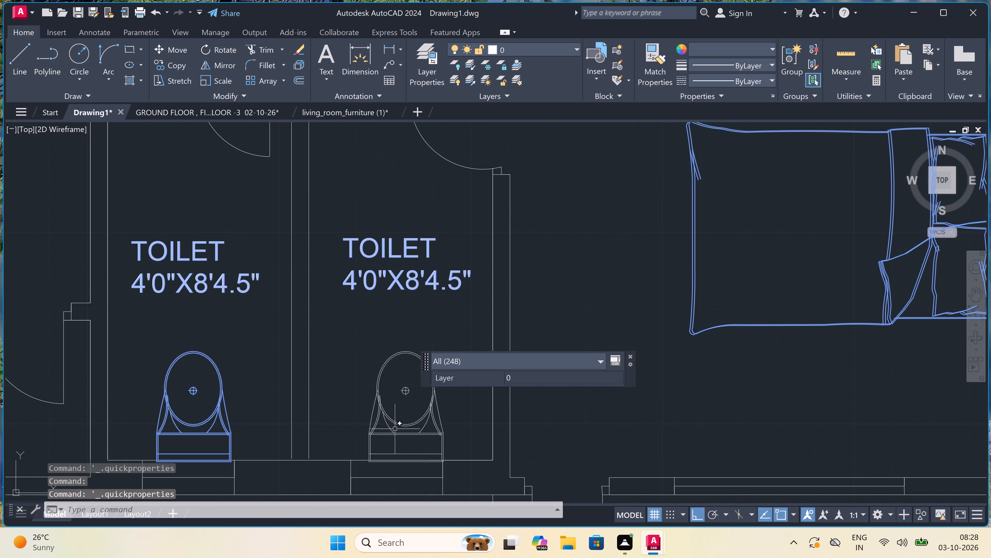
double_click(399, 418)
click(369, 435)
scroll(371, 433, down, 4)
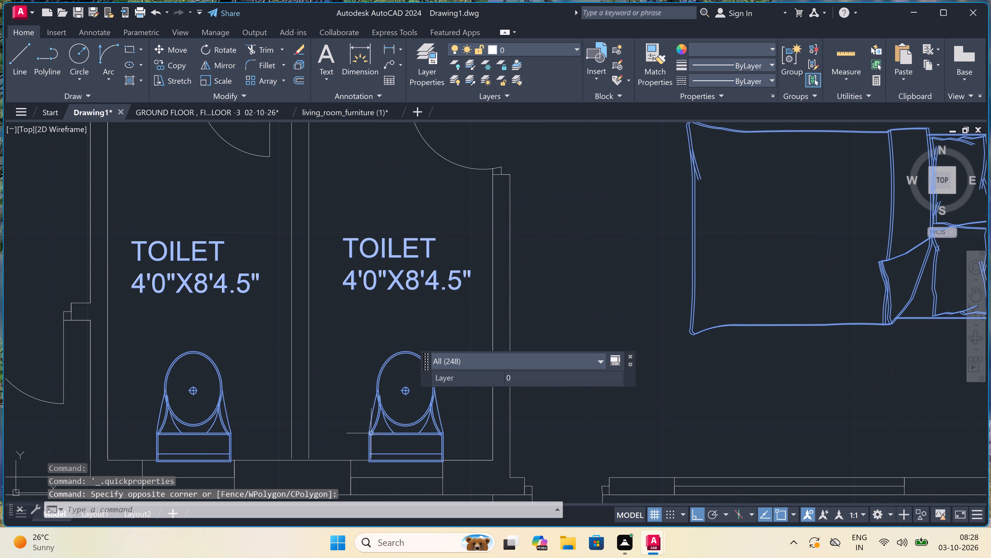
scroll(372, 431, down, 1)
scroll(271, 405, up, 3)
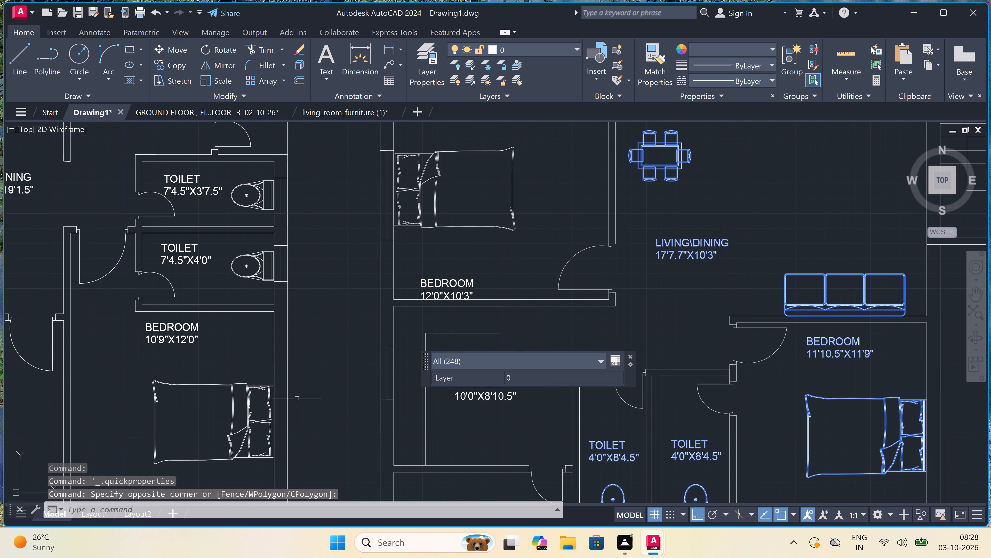
scroll(444, 422, down, 3)
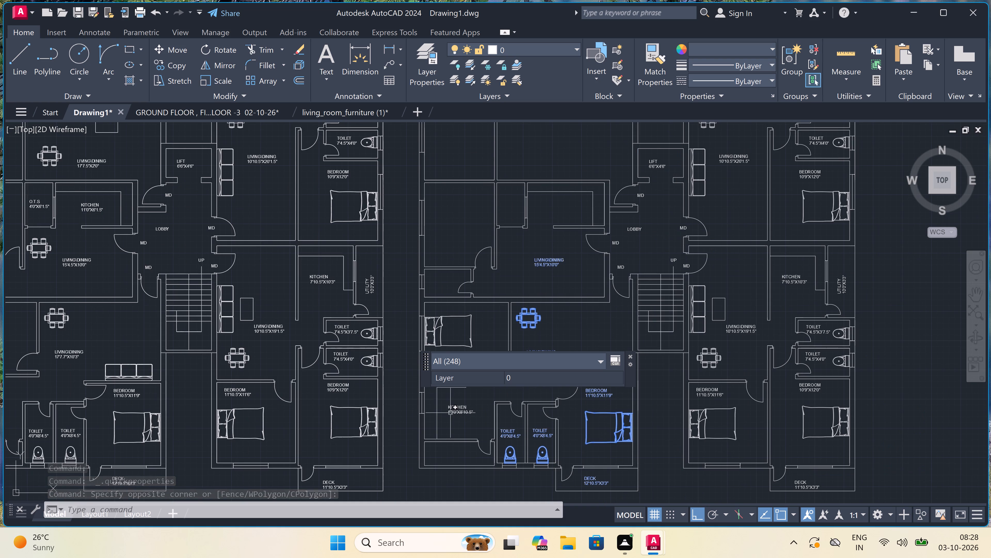
scroll(452, 411, up, 3)
click(453, 406)
double_click(427, 388)
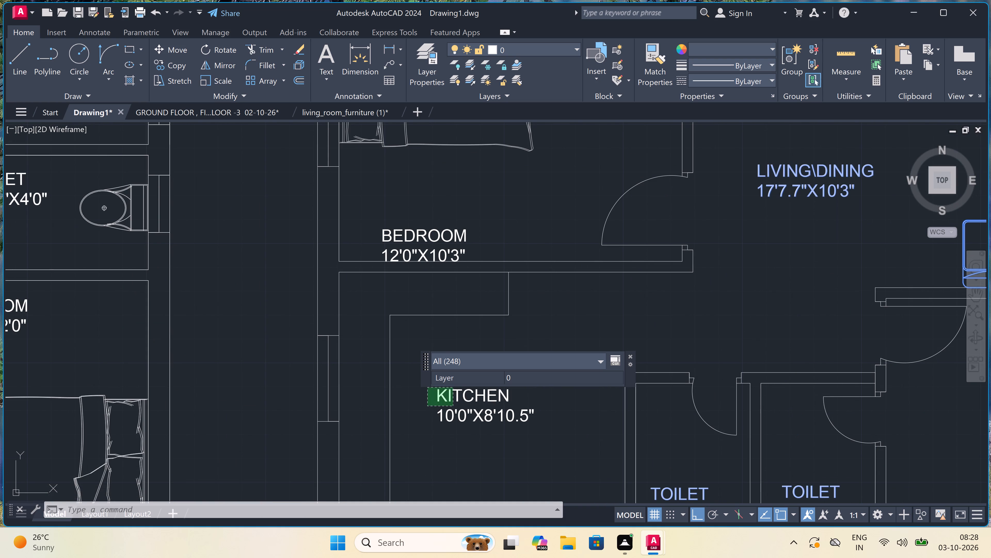
key(Delete)
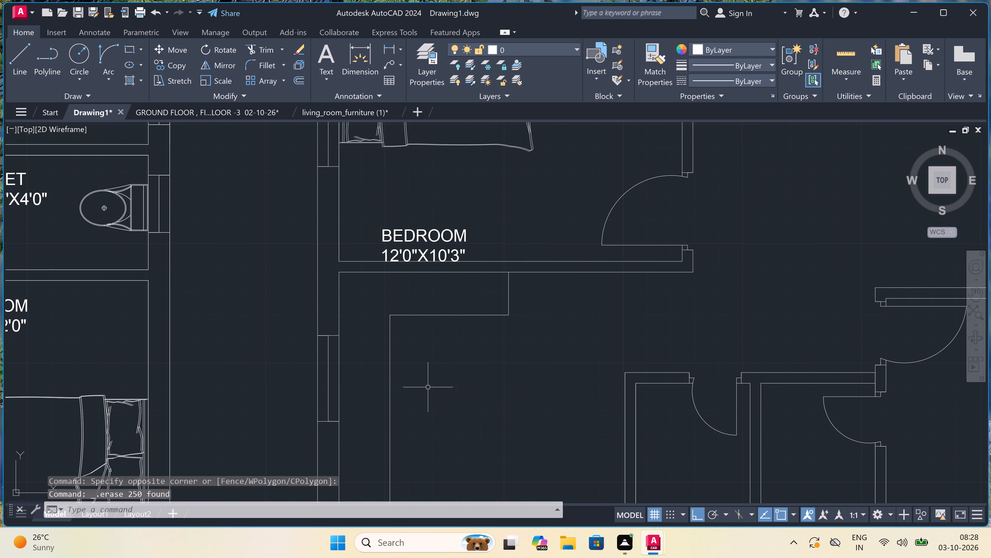
Erase the southwest apartment's remaining bed and BEDROOM 12'0"X10'3" label, plus the LIFT, LOBBY and three western MD labels, from the copied plan.
scroll(427, 387, down, 3)
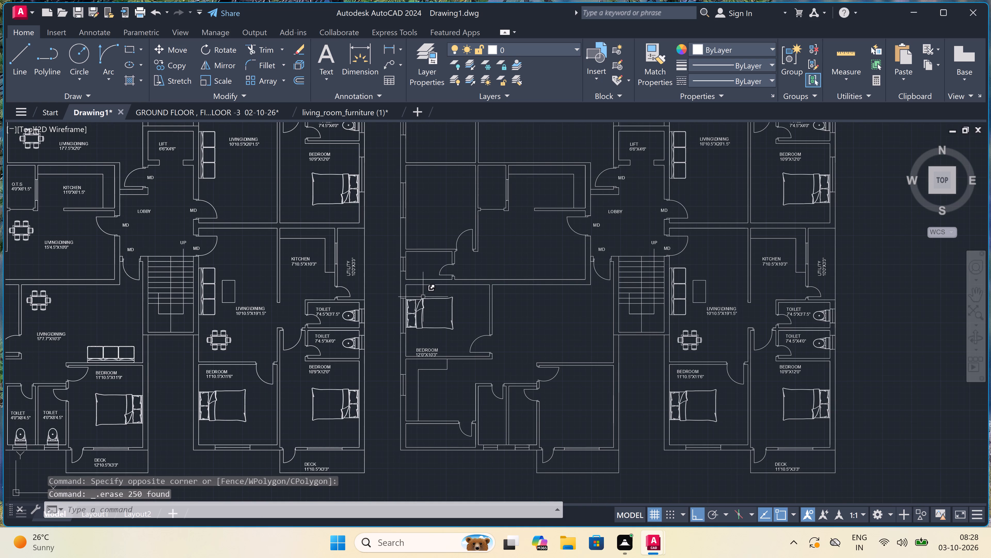
scroll(423, 297, up, 2)
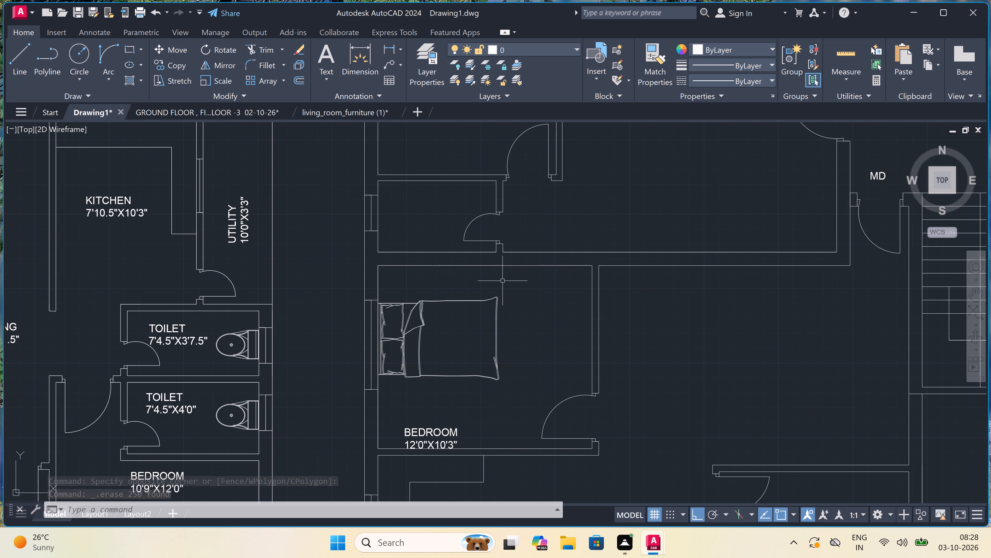
double_click(508, 283)
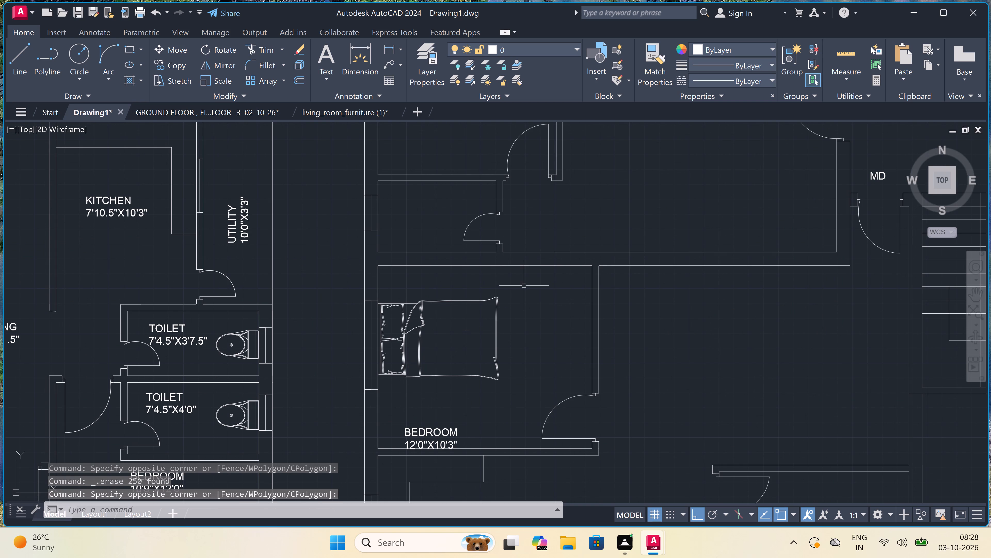
double_click(525, 280)
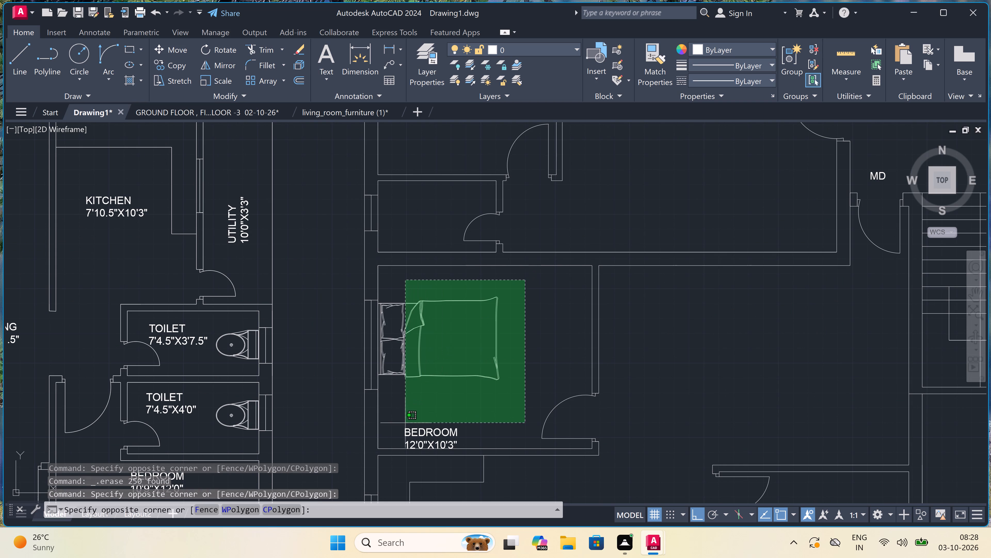
scroll(380, 418, up, 3)
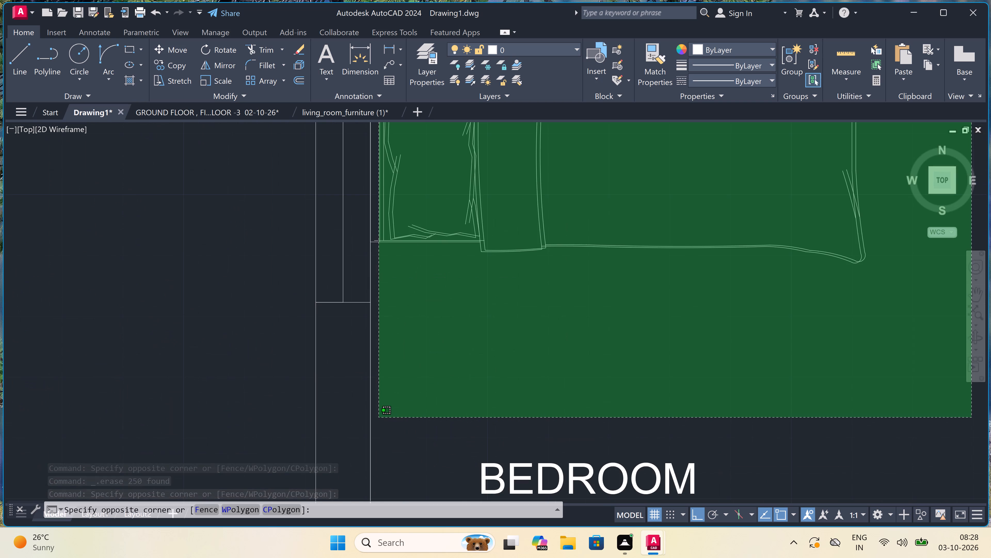
click(373, 413)
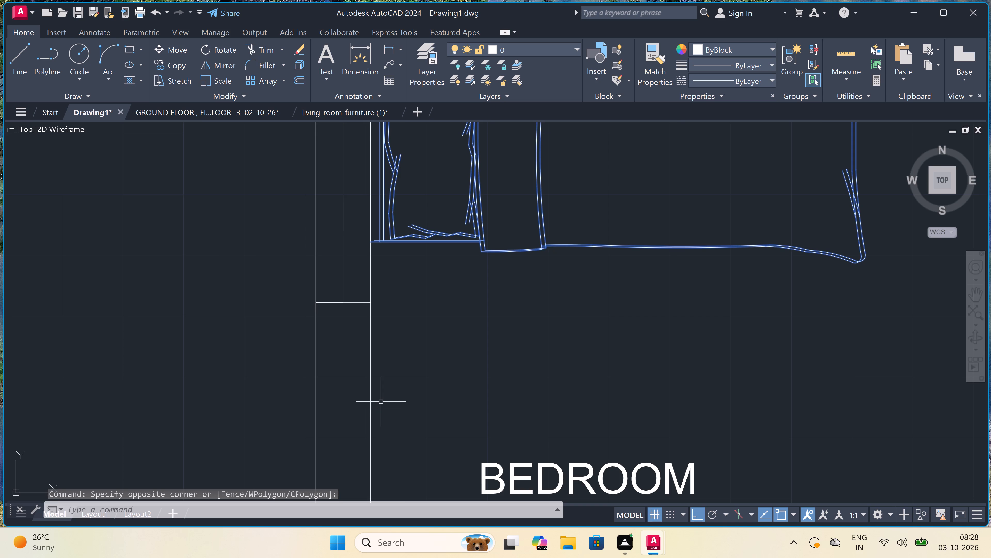
scroll(387, 393, down, 4)
click(404, 404)
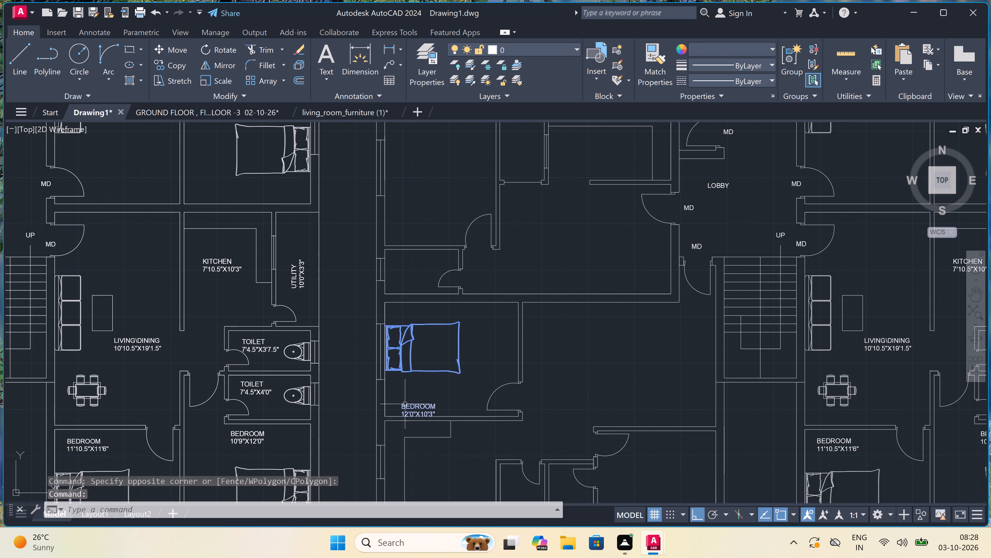
scroll(405, 404, down, 3)
scroll(490, 331, up, 3)
double_click(488, 313)
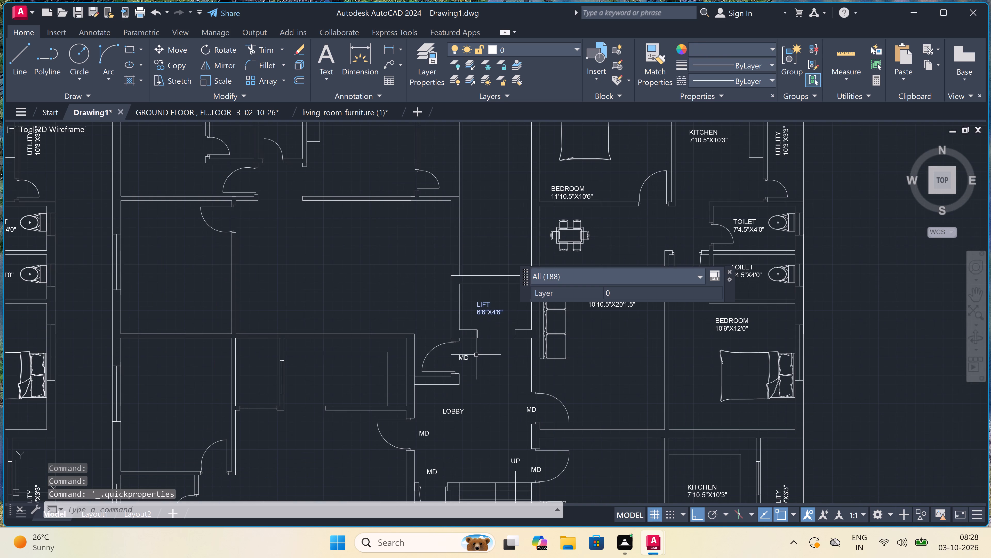
click(465, 358)
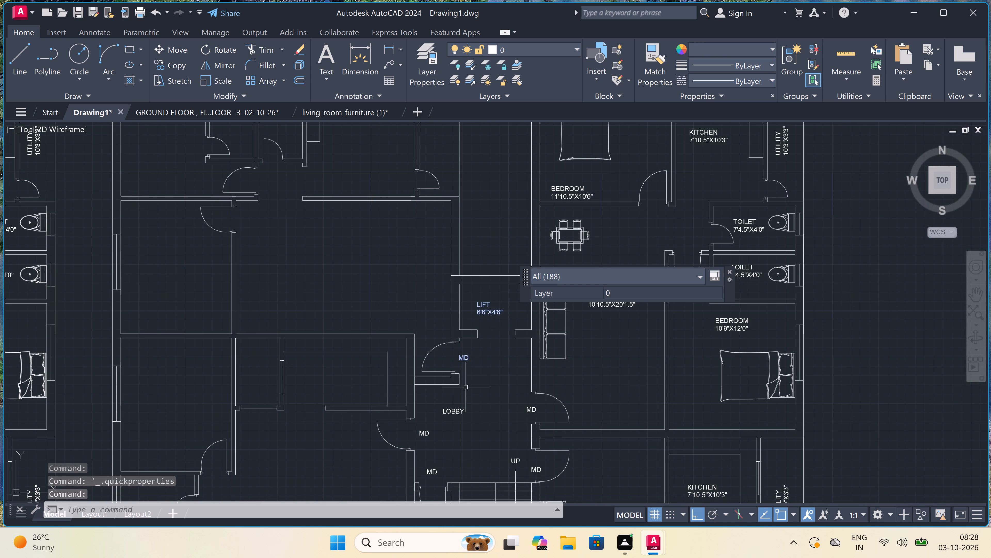
triple_click(450, 407)
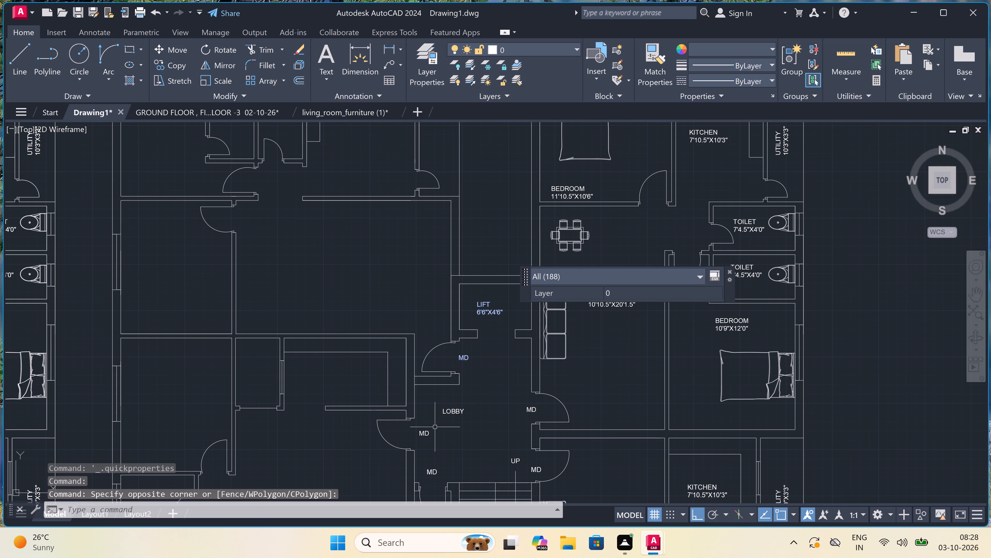
double_click(472, 402)
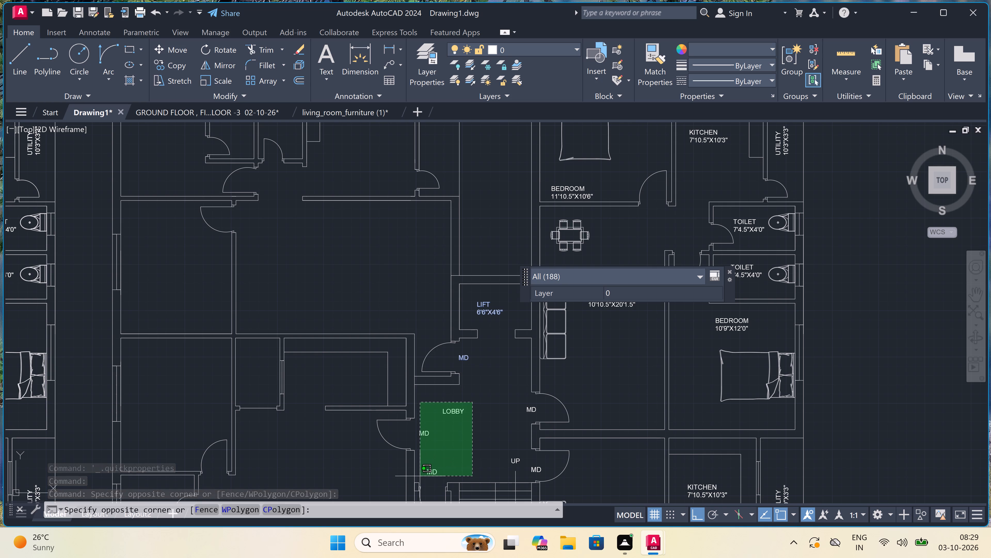
click(420, 476)
key(Delete)
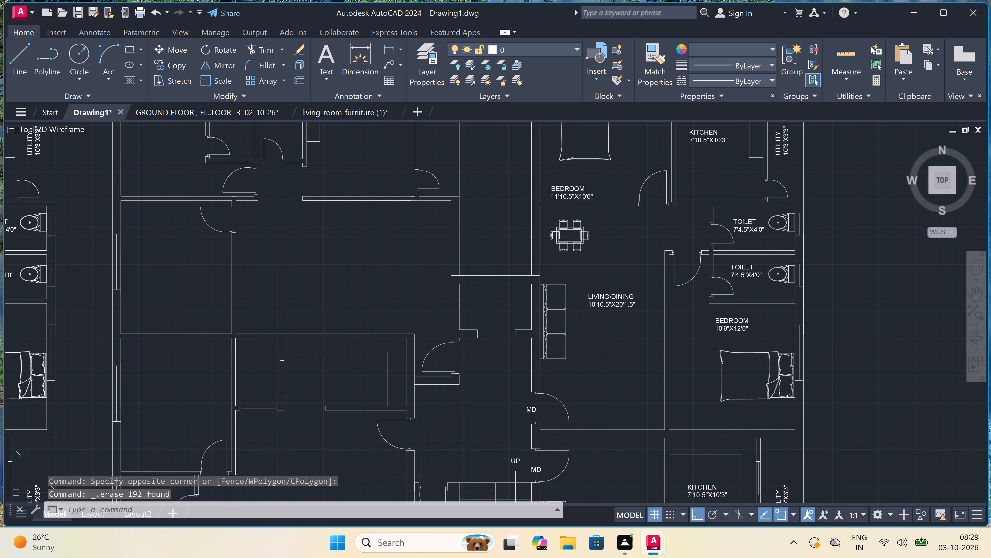
Erase the UP label above the staircase and the two MD labels at the eastern apartment doors in the copied plan's lobby.
scroll(445, 366, down, 5)
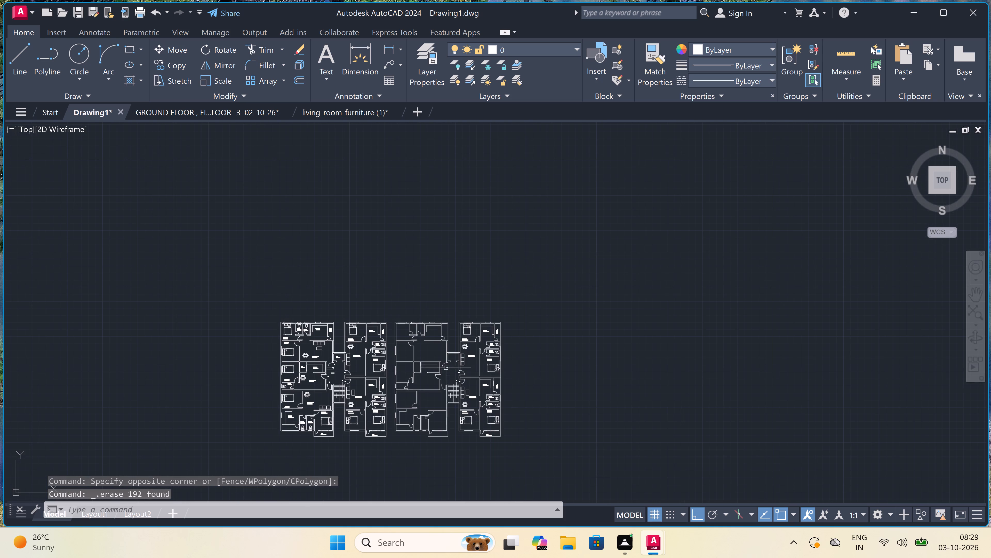
scroll(449, 382, up, 4)
scroll(499, 379, up, 3)
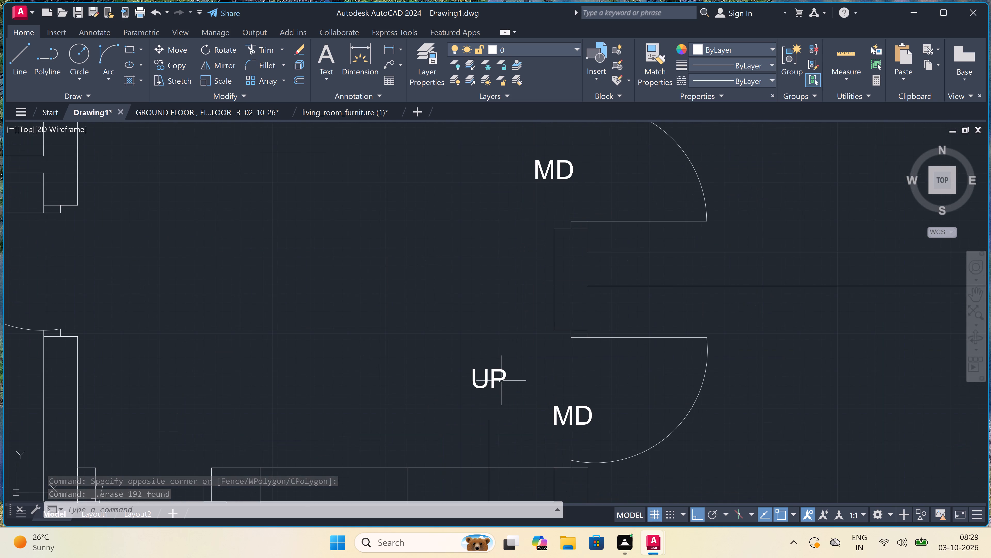
double_click(566, 413)
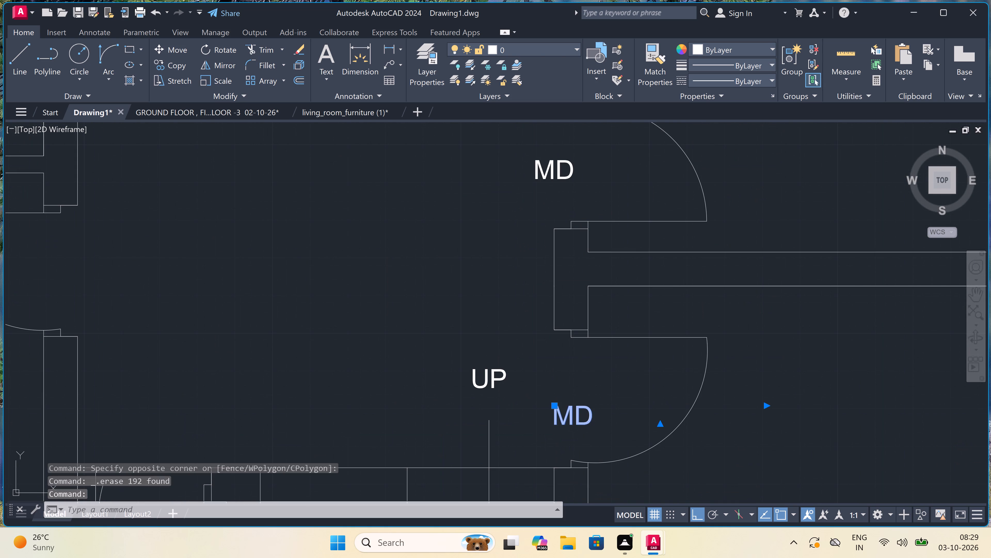
click(542, 366)
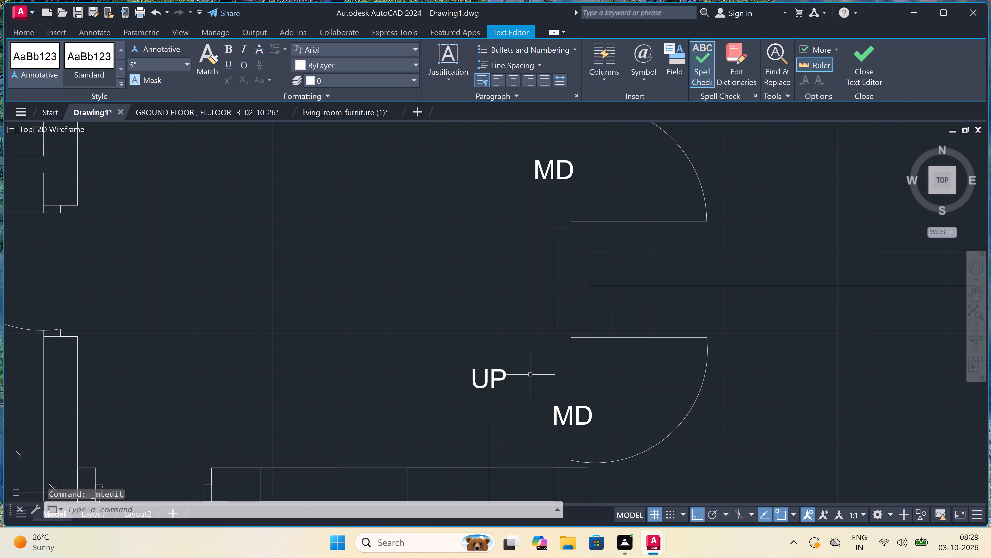
double_click(512, 376)
double_click(426, 384)
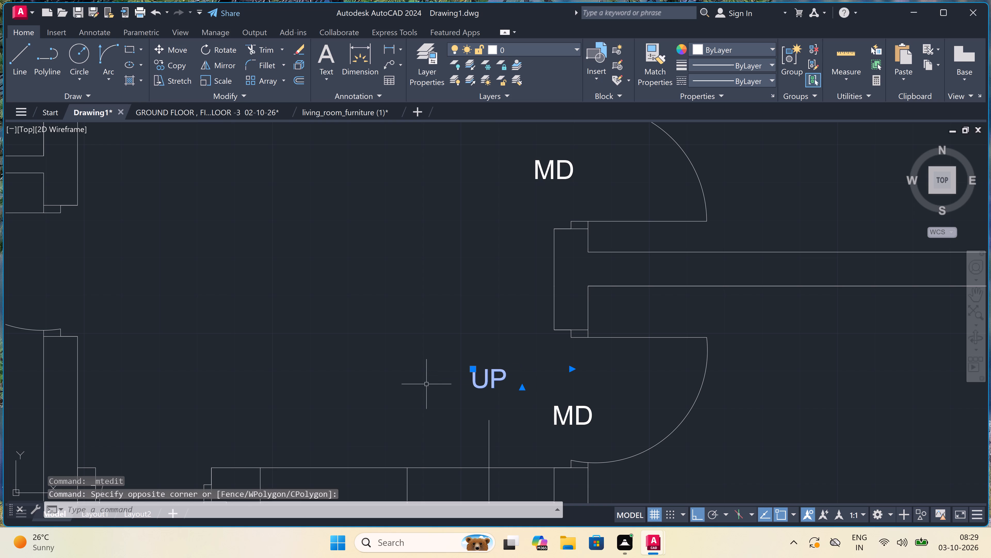
double_click(590, 416)
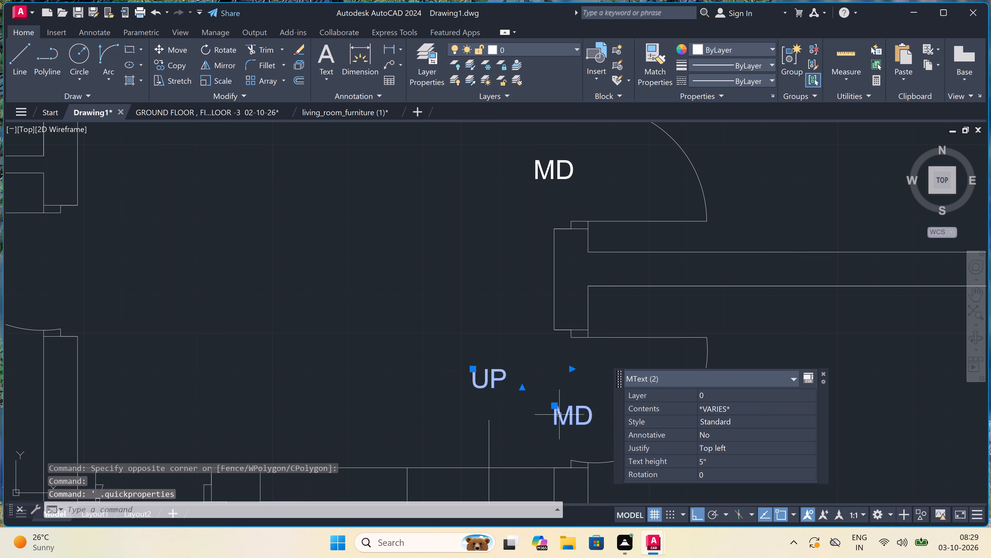
click(563, 174)
double_click(488, 188)
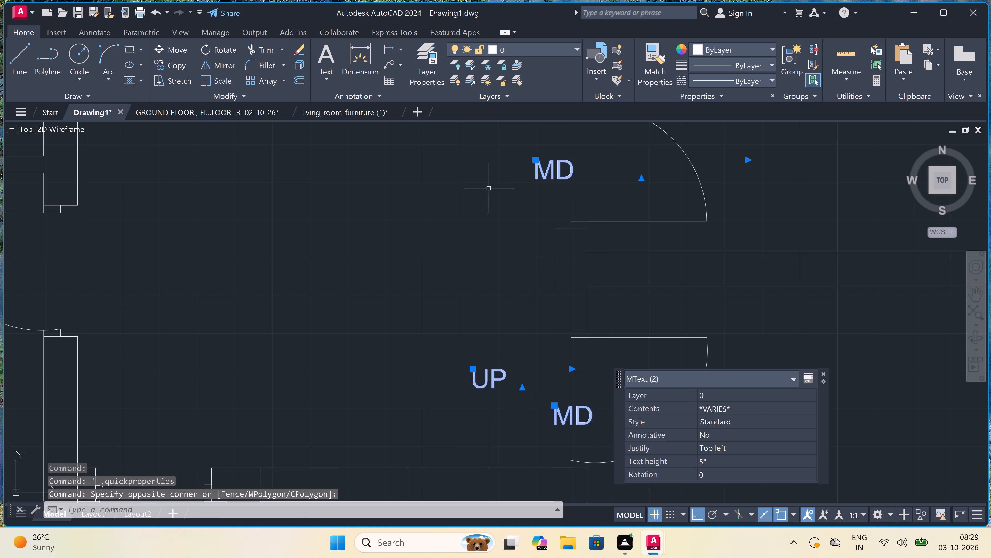
key(Delete)
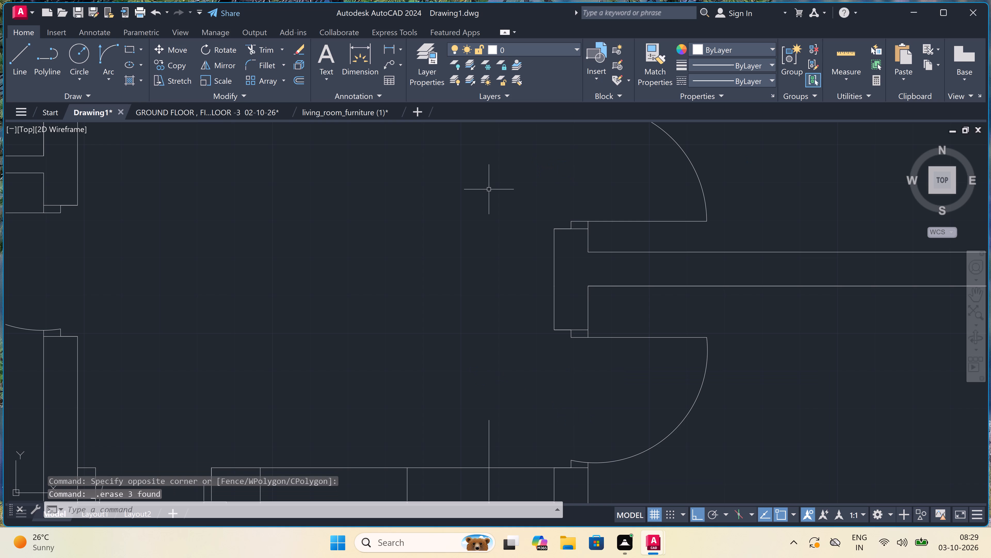
Erase the sofa, centre table, dining set and LIVING\DINING 10'10.5"X19'1.5" label from the copied plan's southeast apartment.
scroll(444, 232, down, 5)
scroll(474, 268, up, 2)
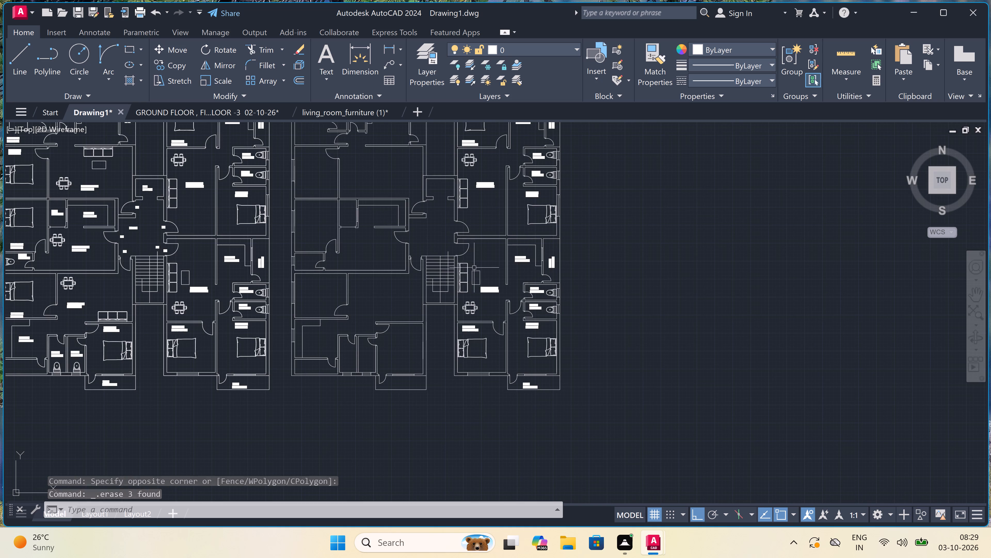
scroll(480, 265, up, 1)
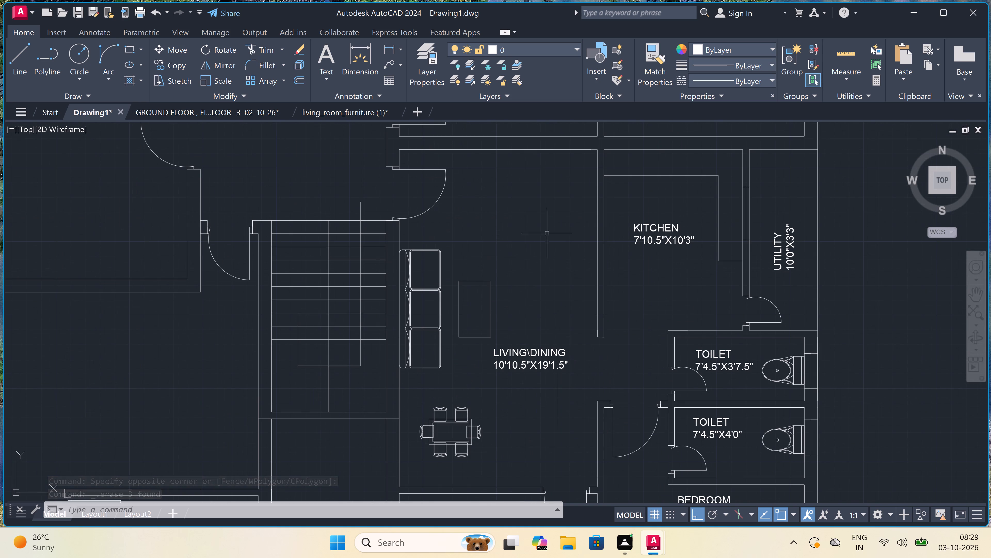
drag(565, 231, 567, 234)
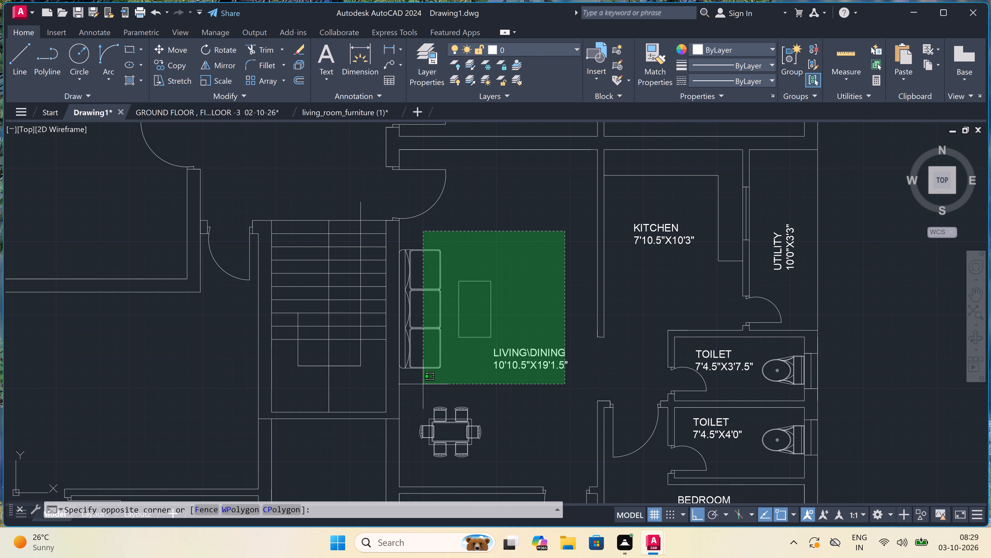
scroll(399, 376, up, 2)
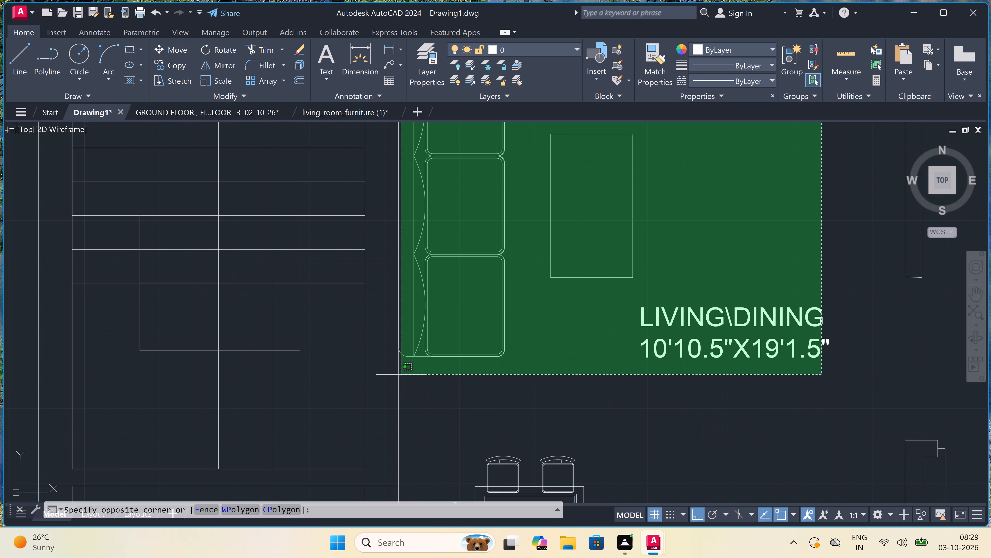
click(402, 375)
scroll(434, 336, down, 6)
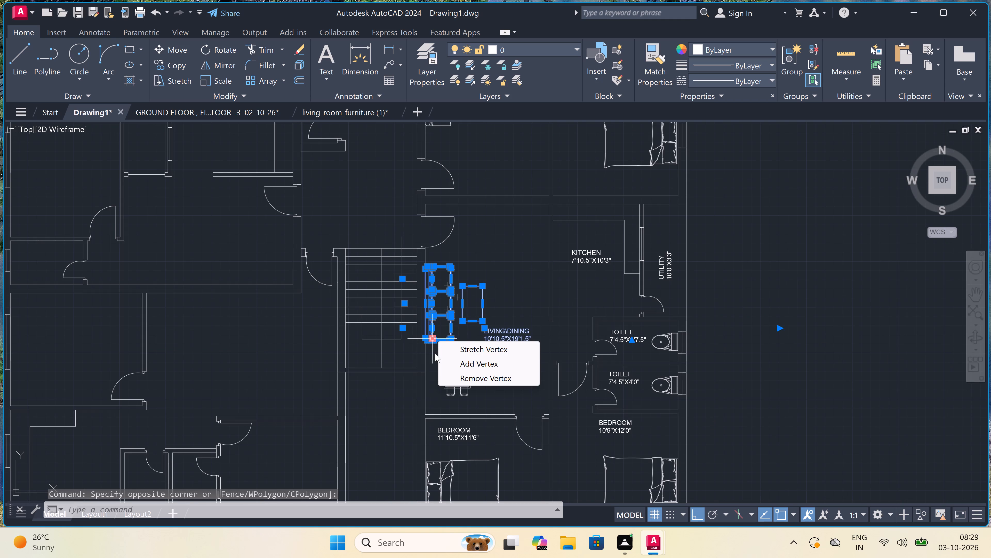
scroll(445, 397, up, 3)
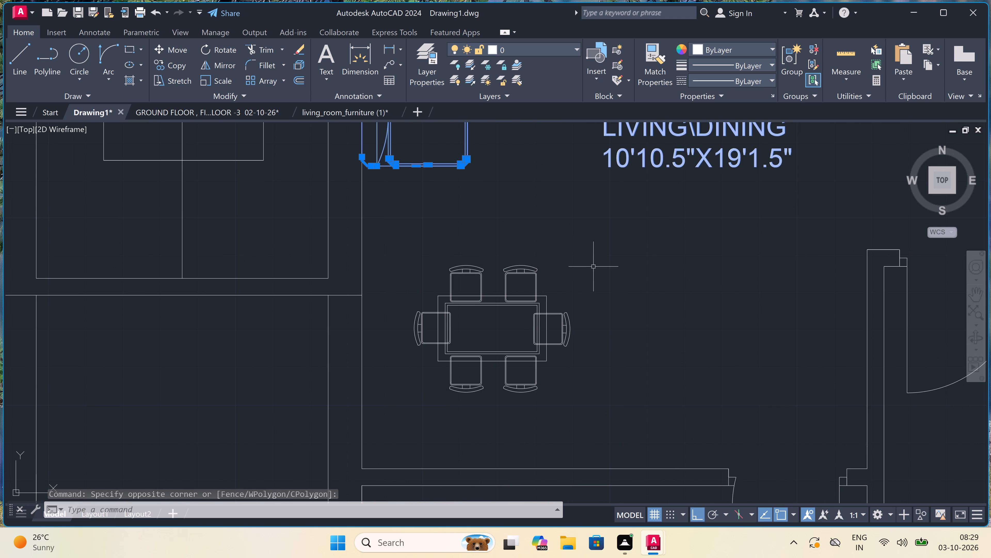
click(597, 239)
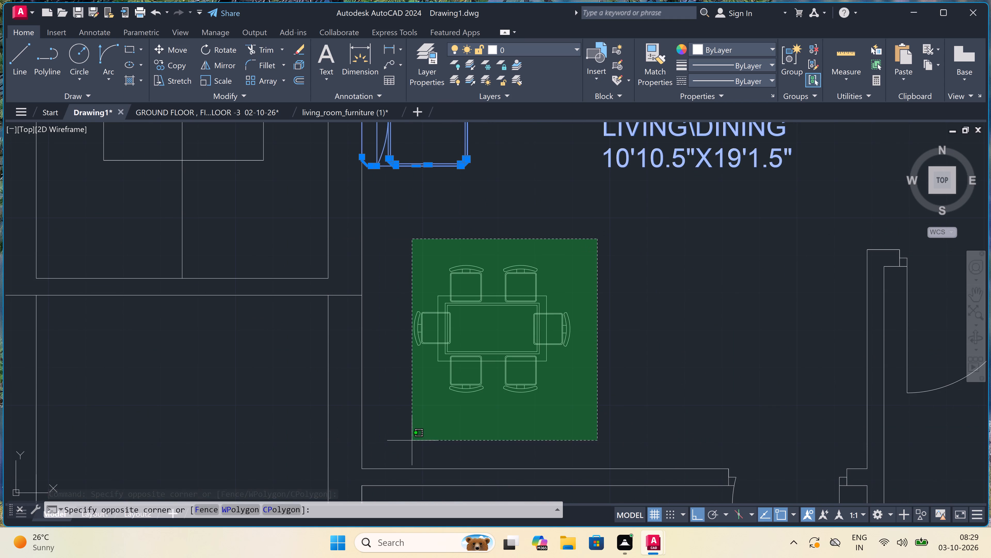
click(400, 429)
key(Delete)
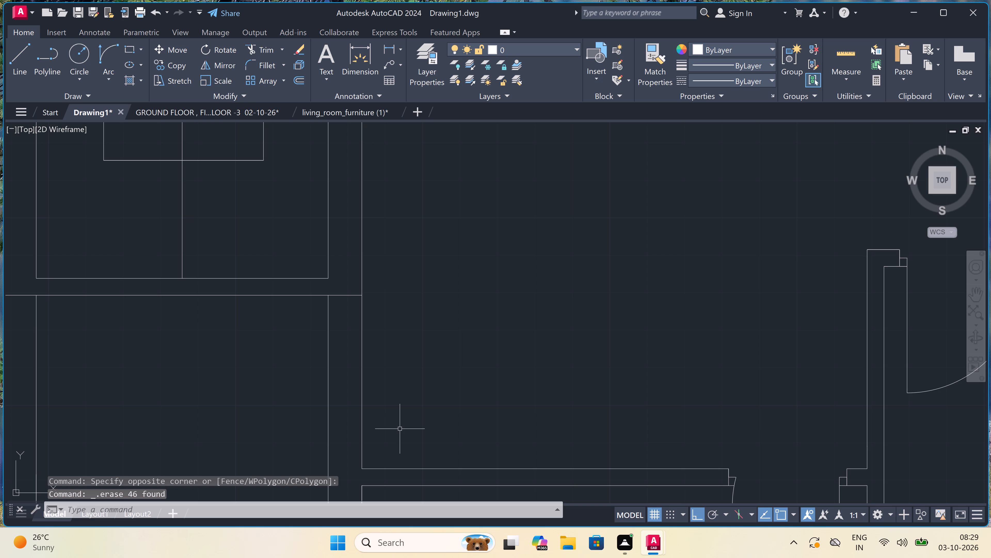
Erase the western bed and the BEDROOM 11'10.5"X11'6" label from the copied plan's southeast apartment.
scroll(405, 400, down, 7)
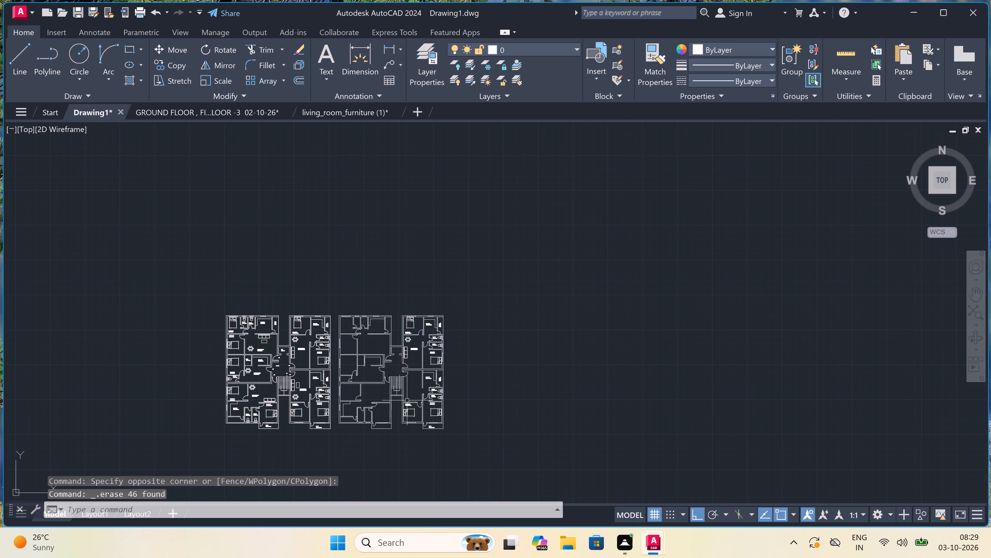
scroll(408, 415, up, 4)
scroll(421, 351, up, 1)
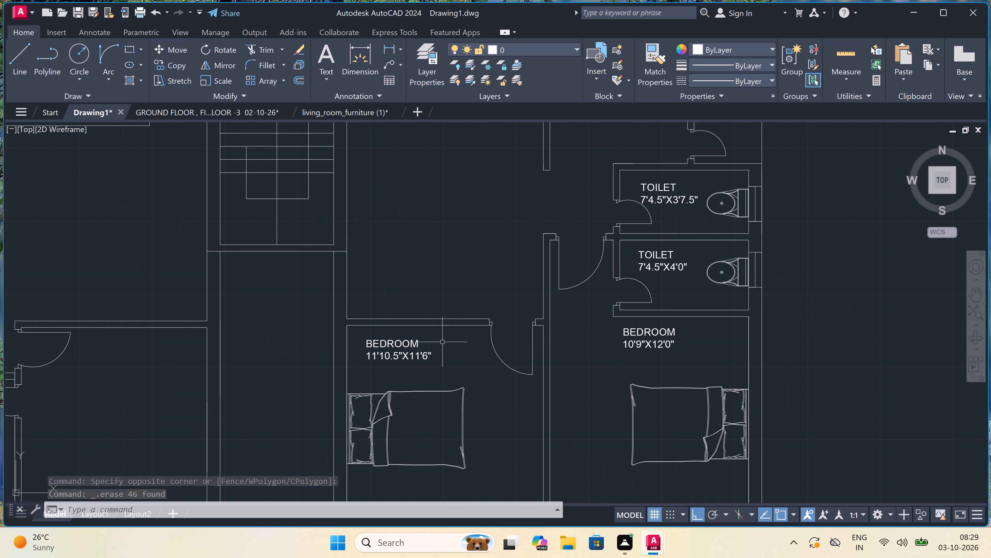
click(469, 336)
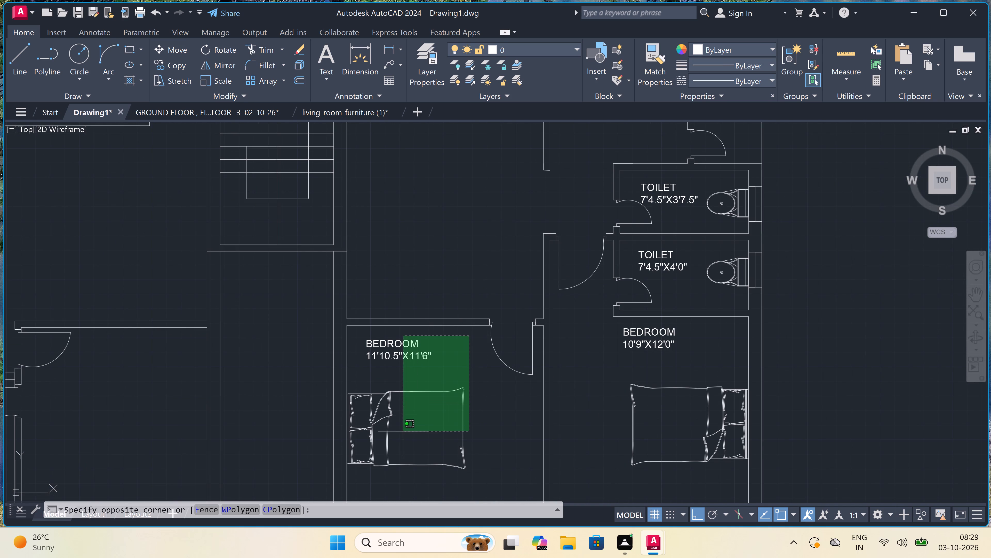
scroll(394, 453, down, 2)
scroll(390, 460, up, 3)
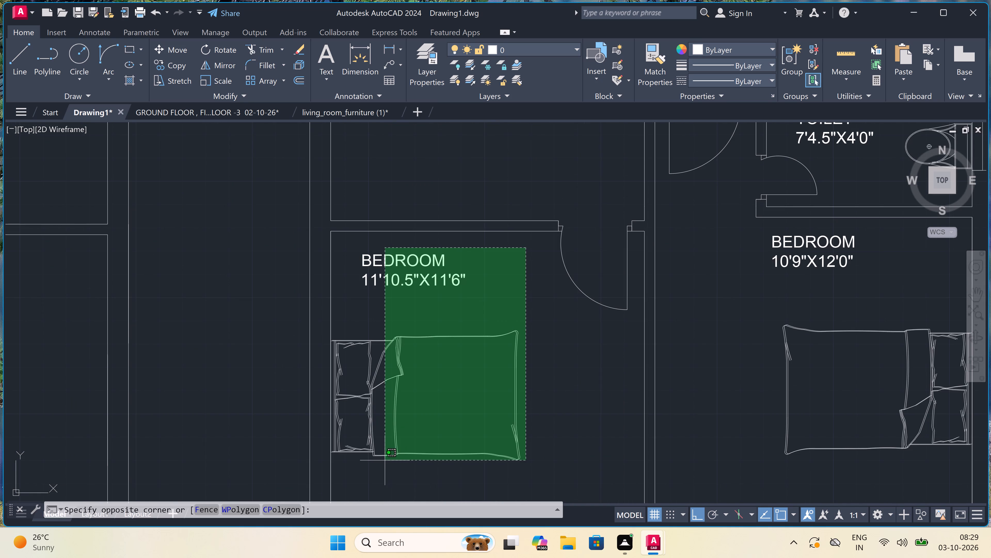
scroll(332, 480, up, 3)
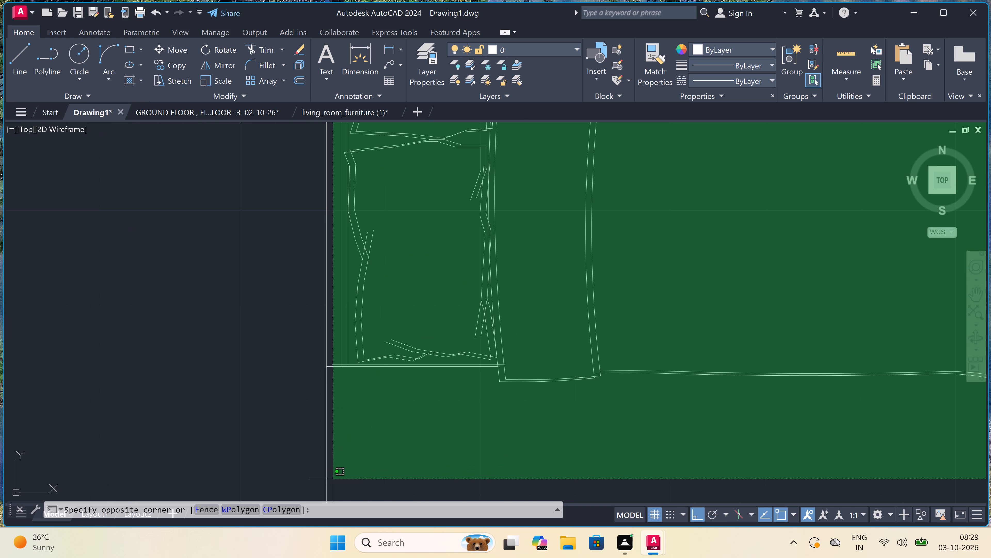
double_click(334, 479)
scroll(372, 416, down, 6)
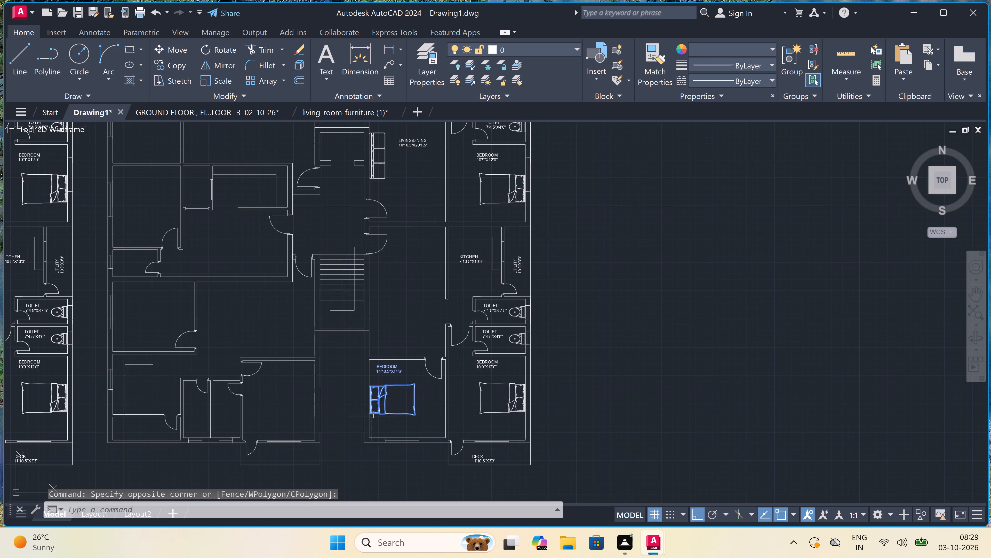
scroll(372, 416, down, 2)
key(Delete)
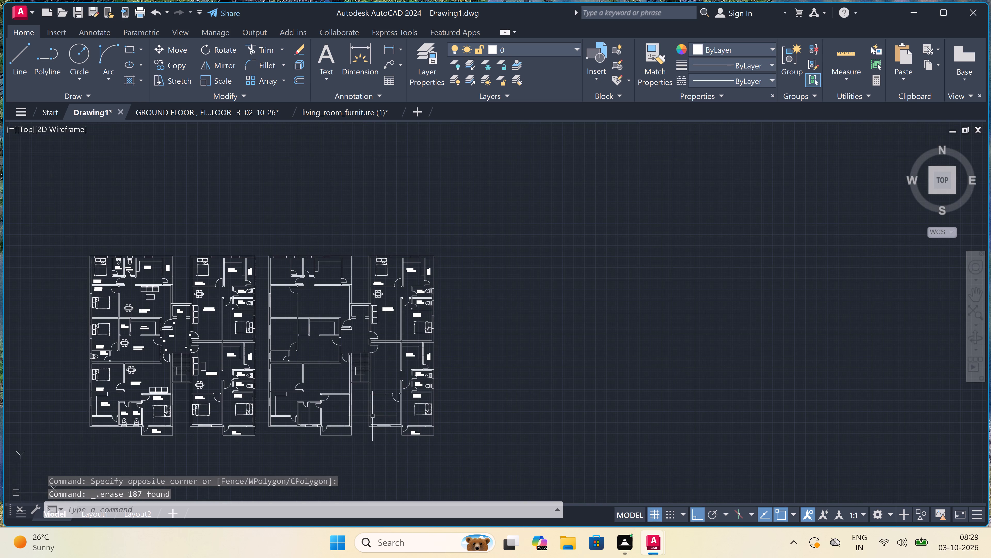
Erase the DECK label, eastern bed, BEDROOM 10'9"X12'0" label and both TOILET labels with their fixtures from the copied plan's southeast apartment.
scroll(414, 429, up, 2)
click(409, 437)
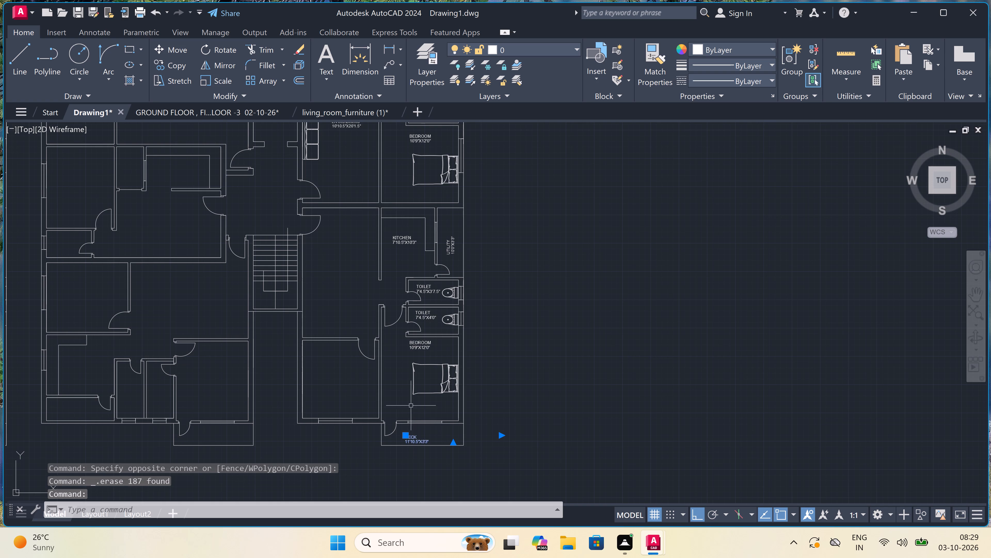
scroll(424, 385, up, 3)
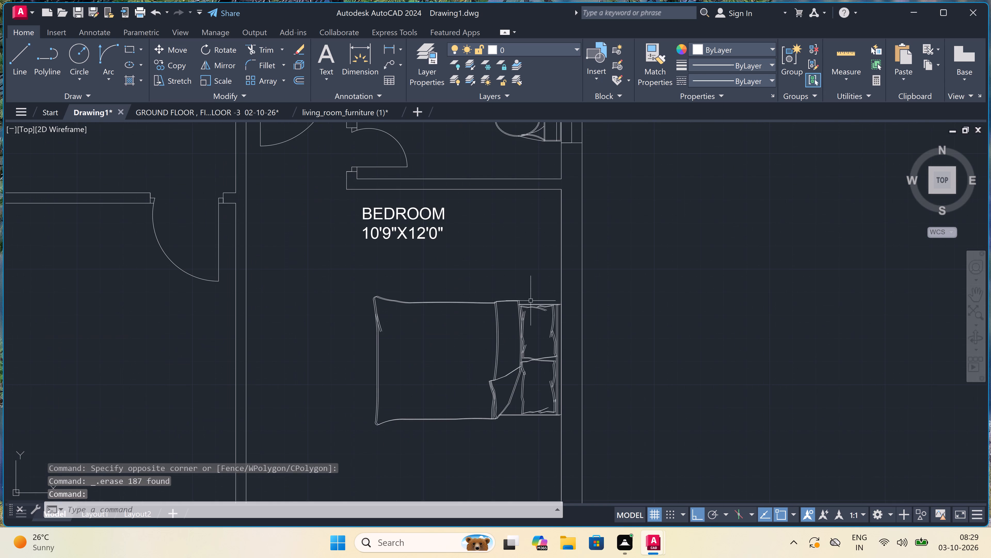
double_click(559, 280)
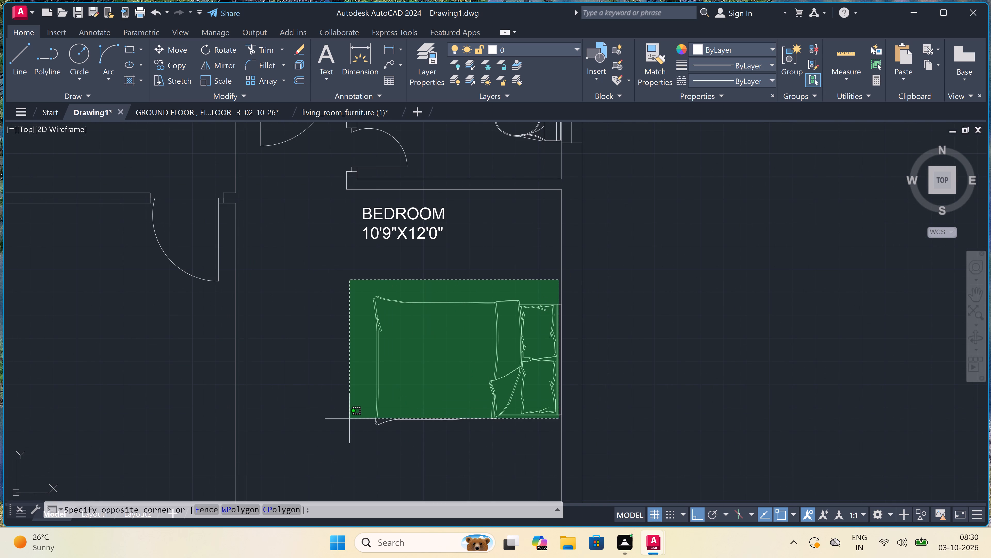
triple_click(310, 432)
click(310, 432)
scroll(310, 432, down, 2)
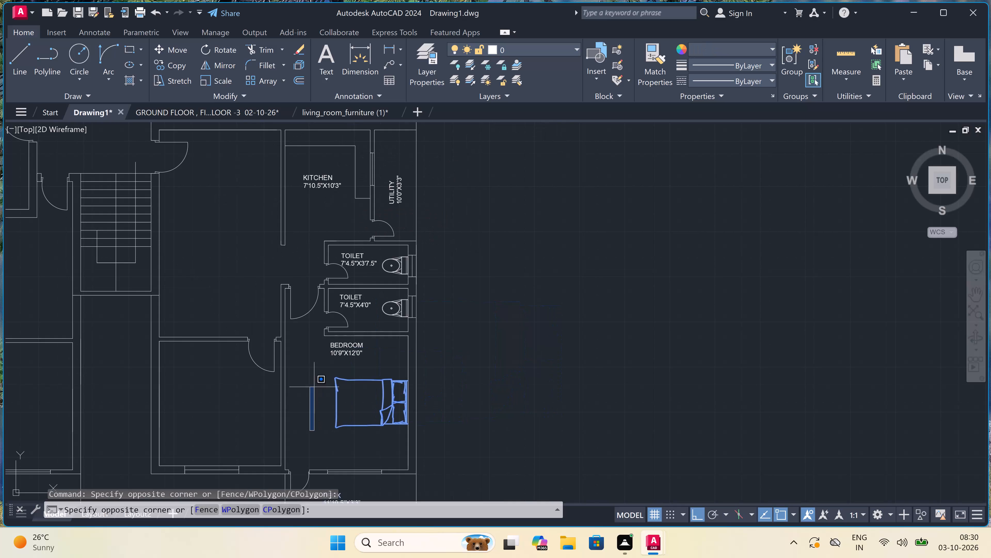
double_click(295, 340)
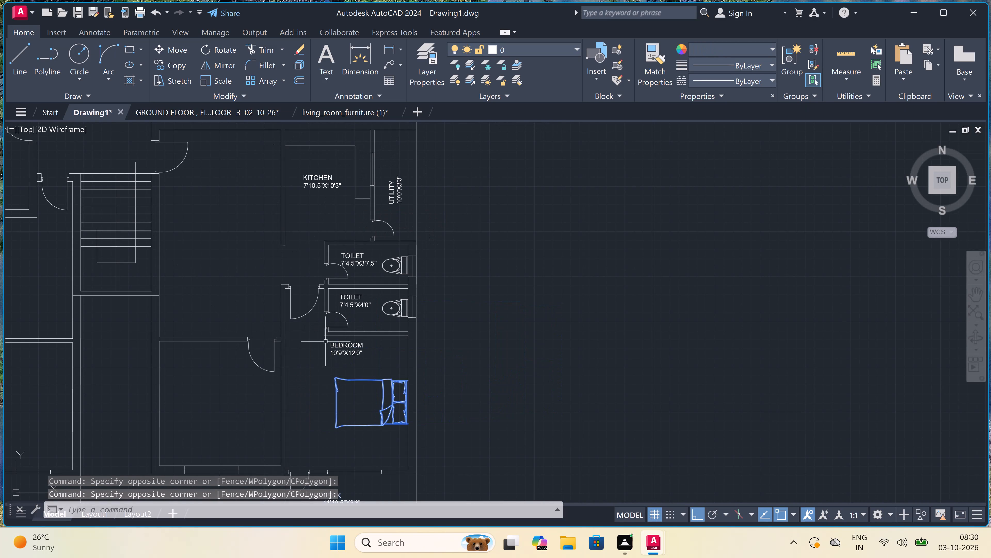
triple_click(343, 341)
double_click(334, 348)
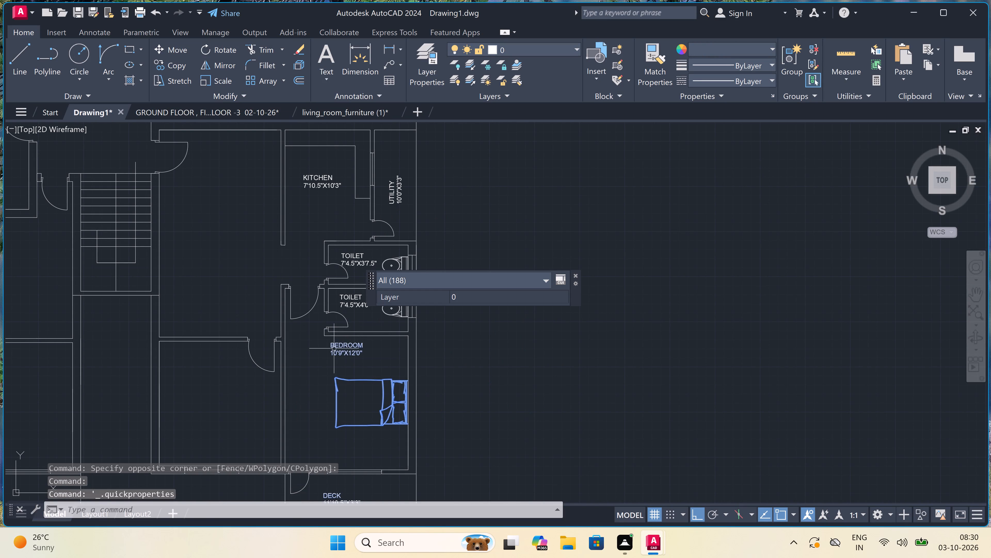
double_click(359, 294)
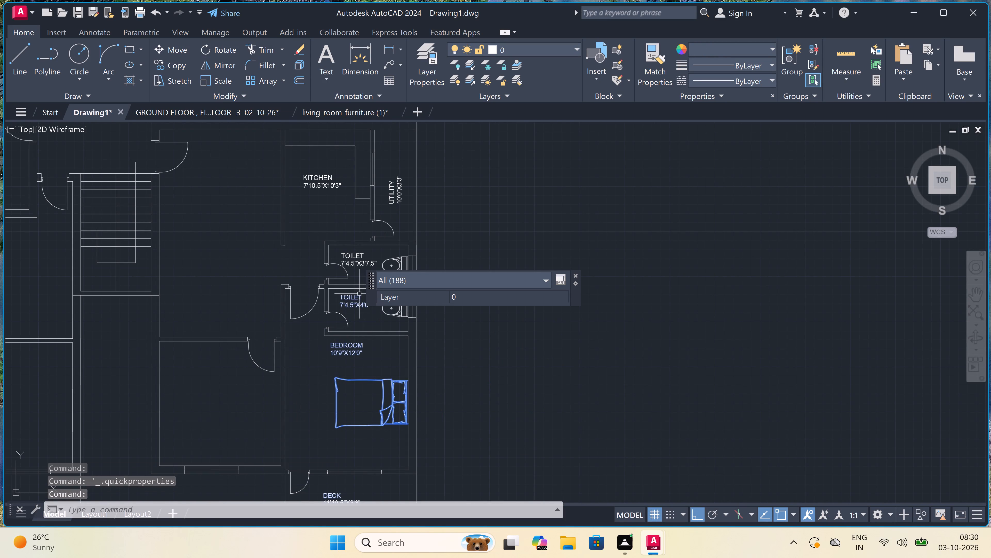
scroll(343, 256, up, 3)
double_click(343, 257)
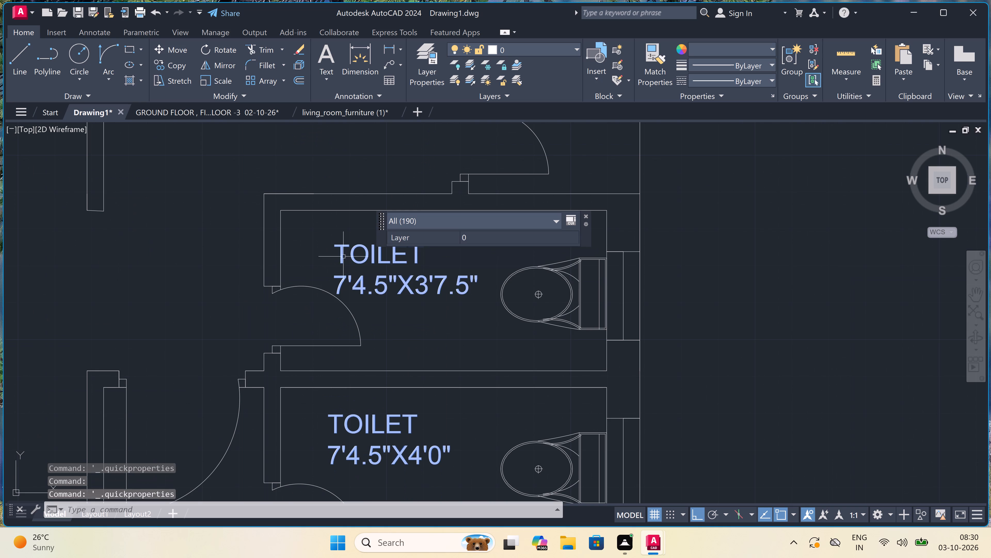
click(565, 269)
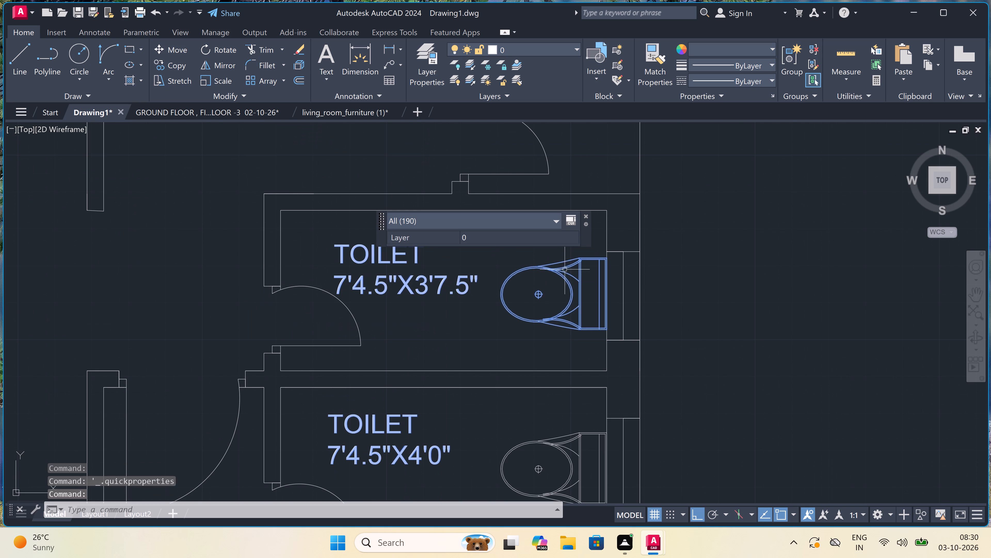
double_click(557, 449)
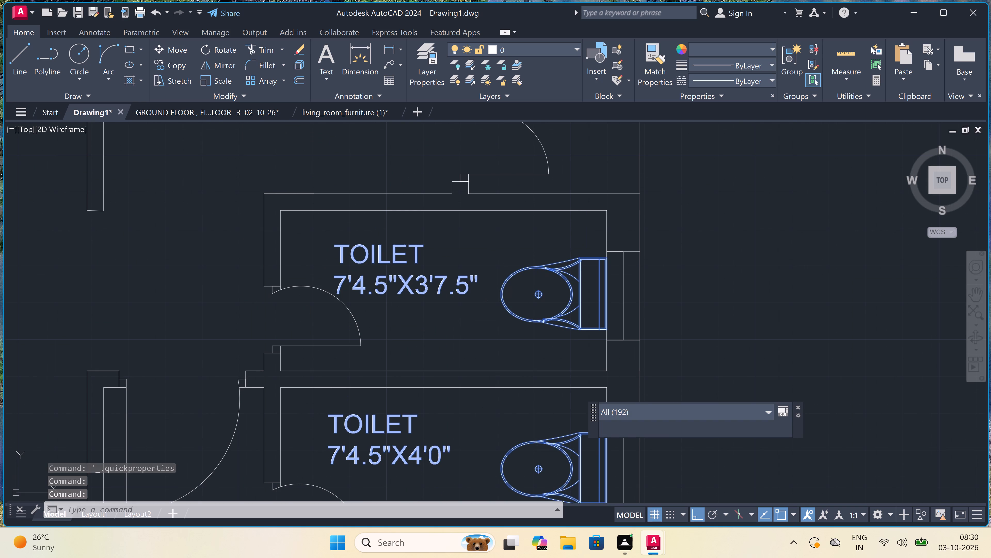
key(Delete)
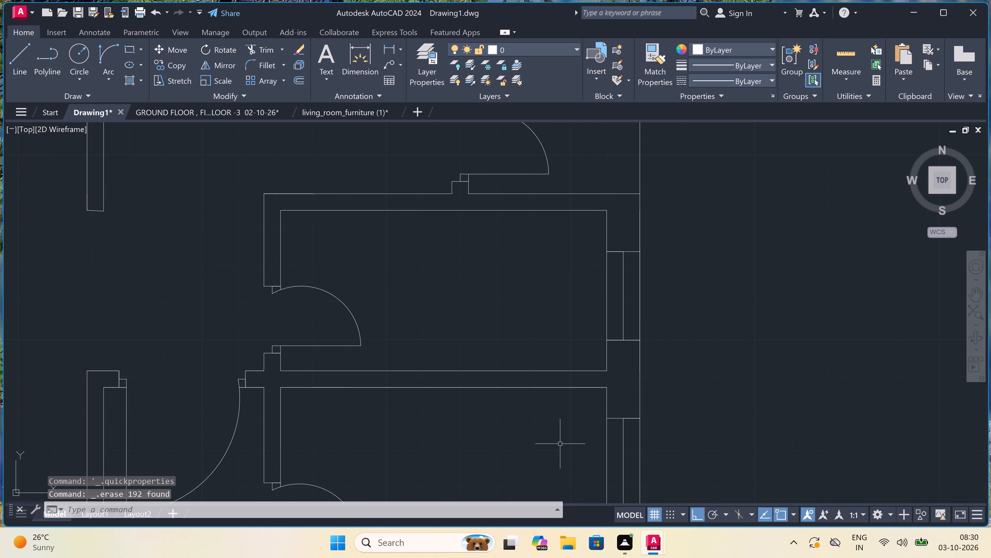
Erase the UTILITY 10'0"X3'3" and KITCHEN 7'10.5"X10'3" labels from the copied plan's southeast apartment.
scroll(470, 364, down, 6)
scroll(470, 338, up, 3)
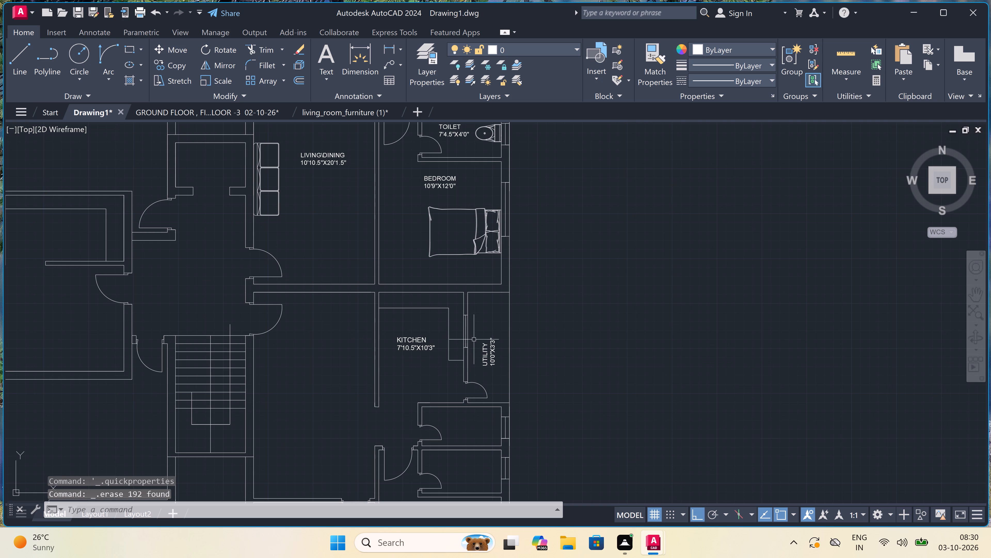
click(488, 344)
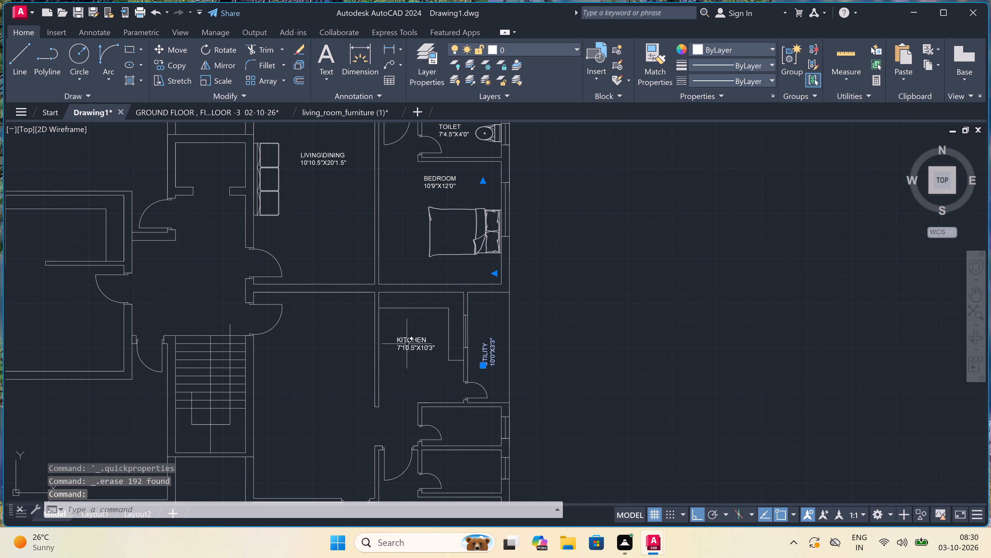
click(407, 344)
key(Delete)
Erase the eastern bed, both toilet fixtures, the sofa and the BEDROOM 10'9"X12'0", TOILET, UTILITY and KITCHEN labels from the copied plan's northeast apartment.
scroll(407, 343, down, 1)
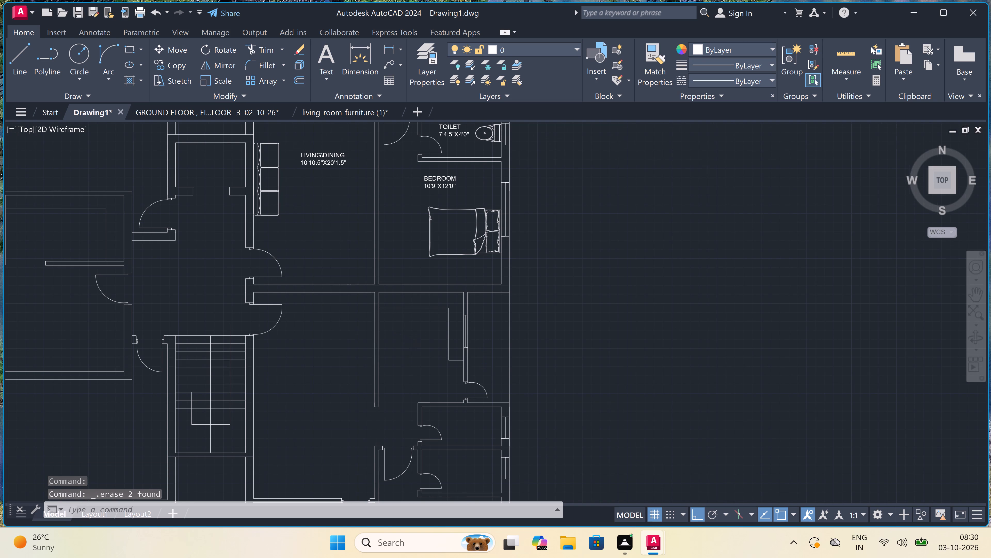
scroll(407, 343, down, 1)
scroll(415, 279, up, 2)
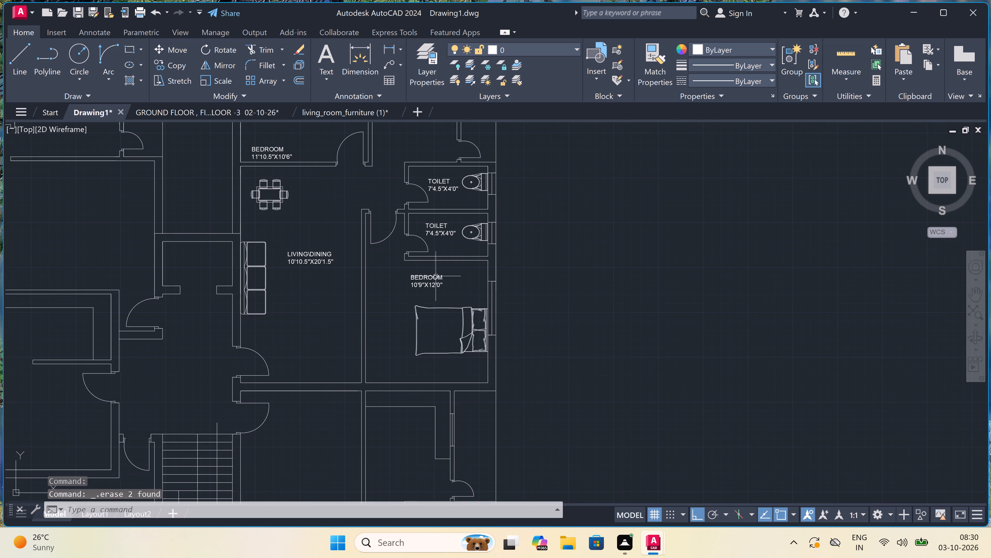
scroll(471, 291, up, 1)
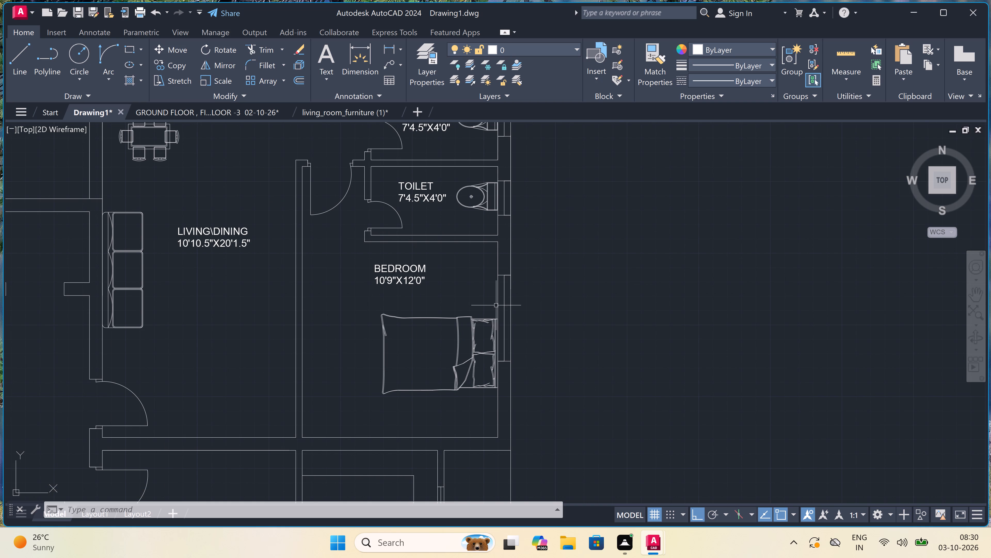
double_click(497, 305)
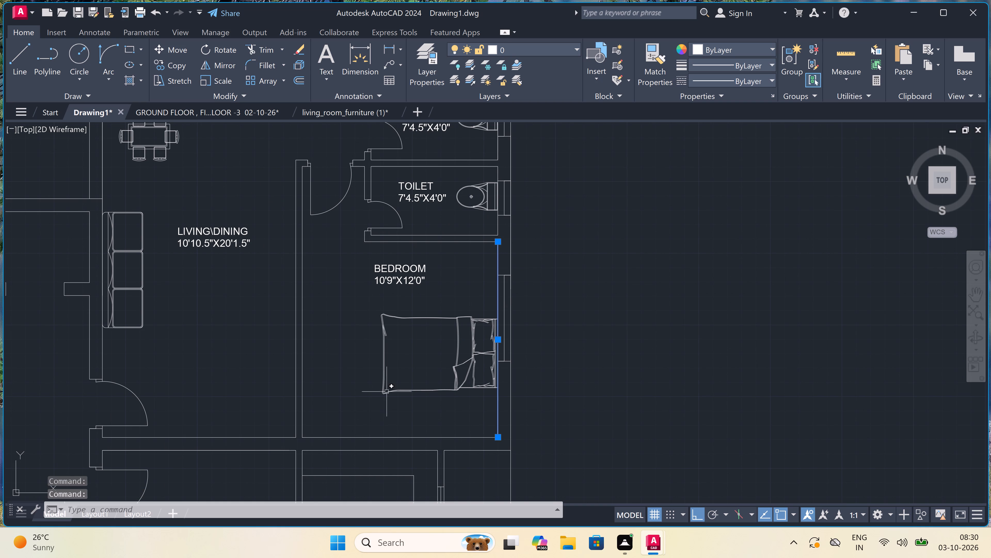
key(Escape)
scroll(486, 333, up, 3)
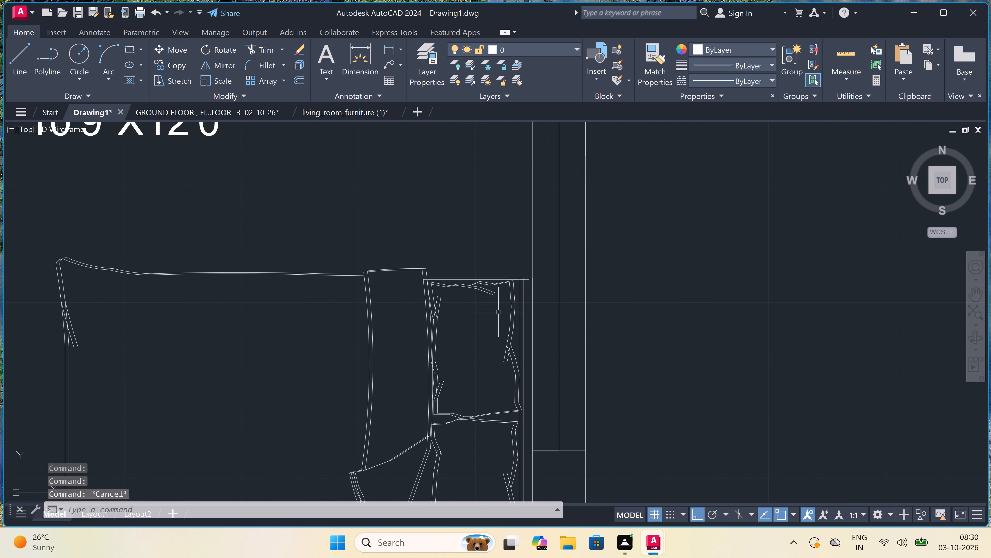
double_click(528, 263)
scroll(410, 356, down, 2)
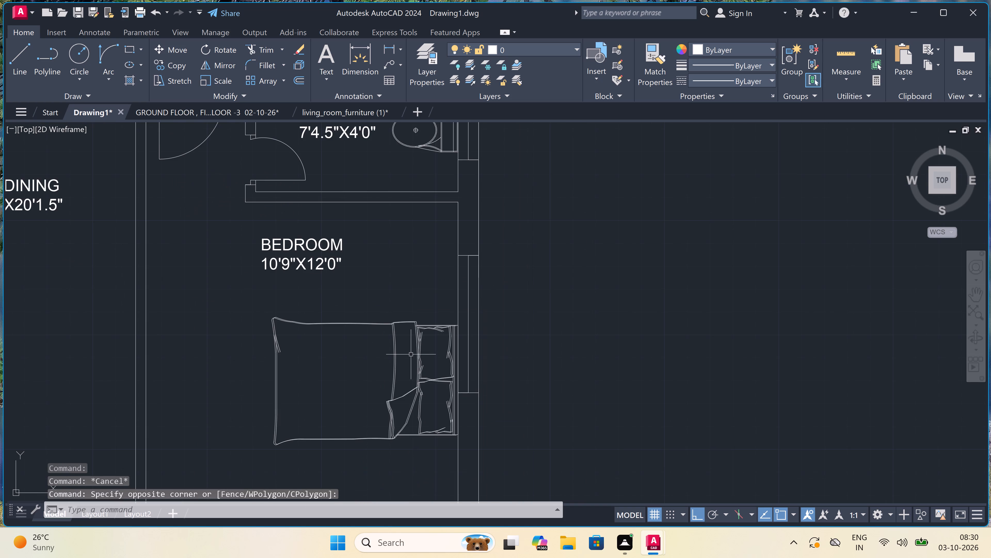
scroll(428, 328, up, 2)
scroll(487, 303, up, 3)
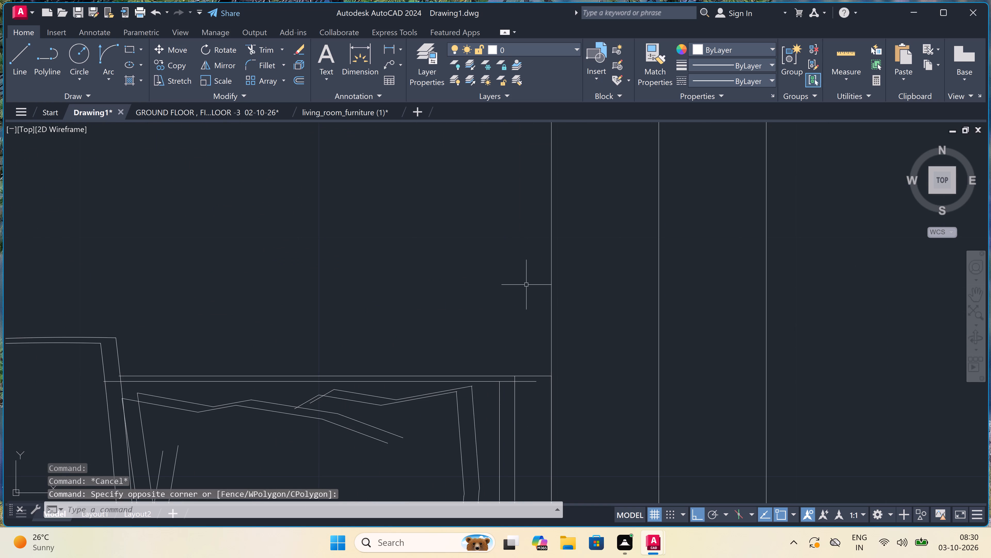
click(526, 284)
scroll(520, 382, down, 6)
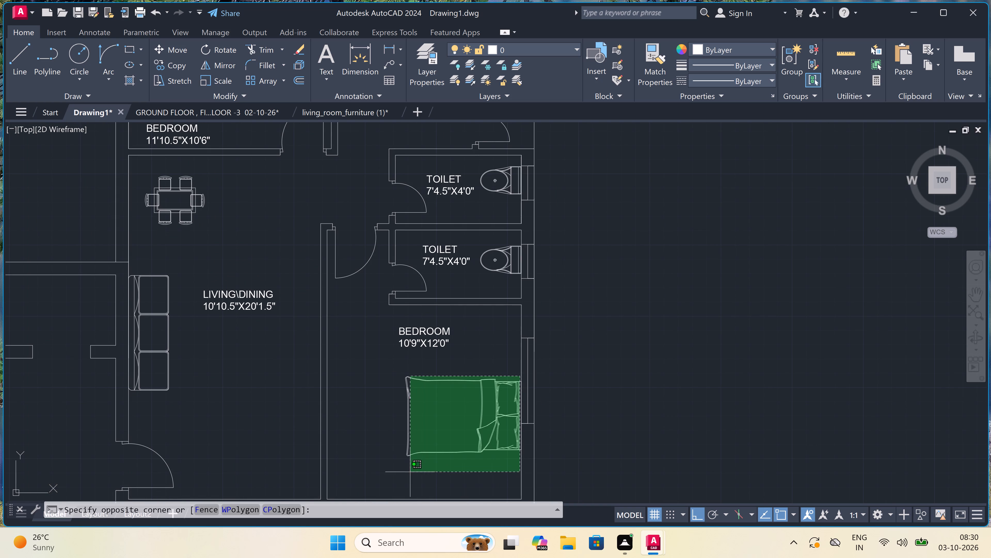
triple_click(371, 466)
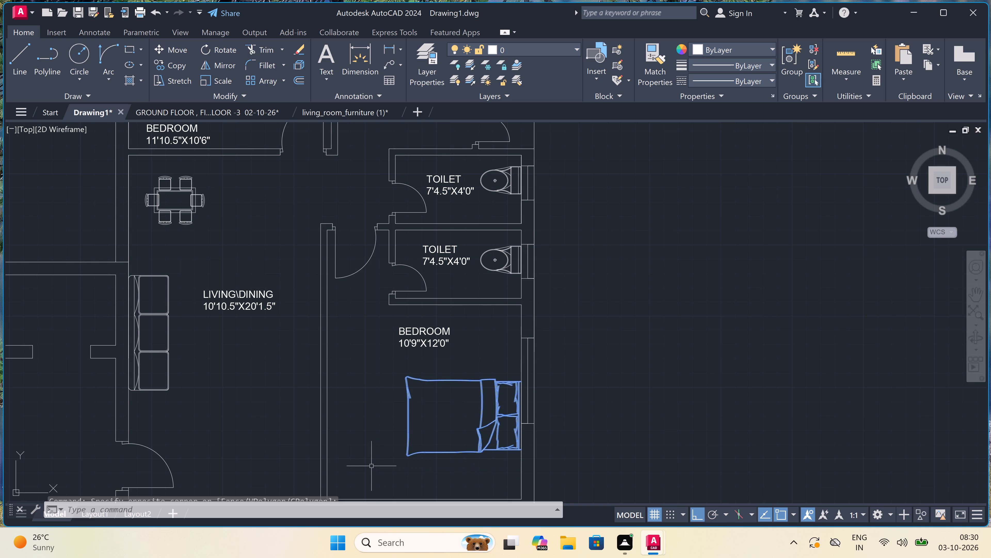
key(Escape)
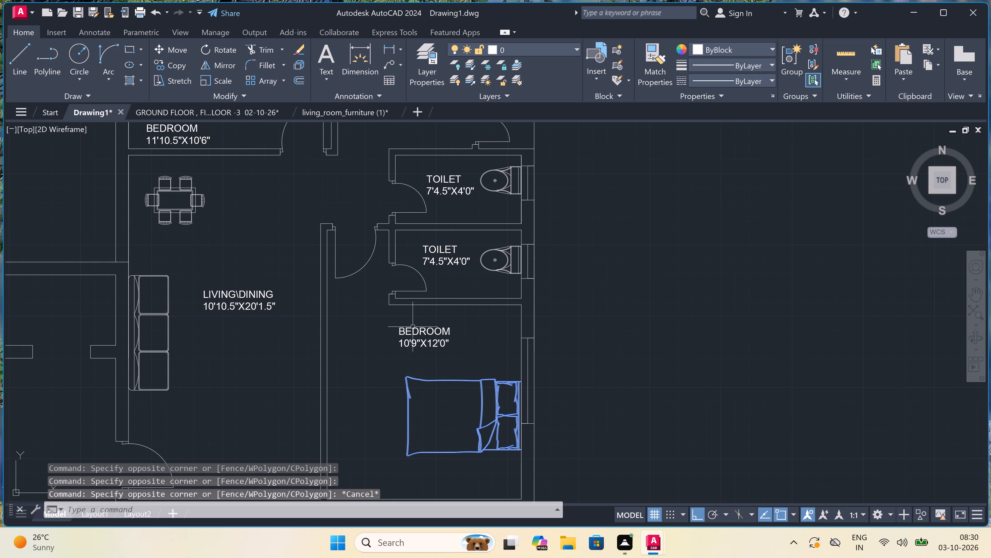
double_click(413, 328)
scroll(413, 328, down, 4)
scroll(415, 315, up, 4)
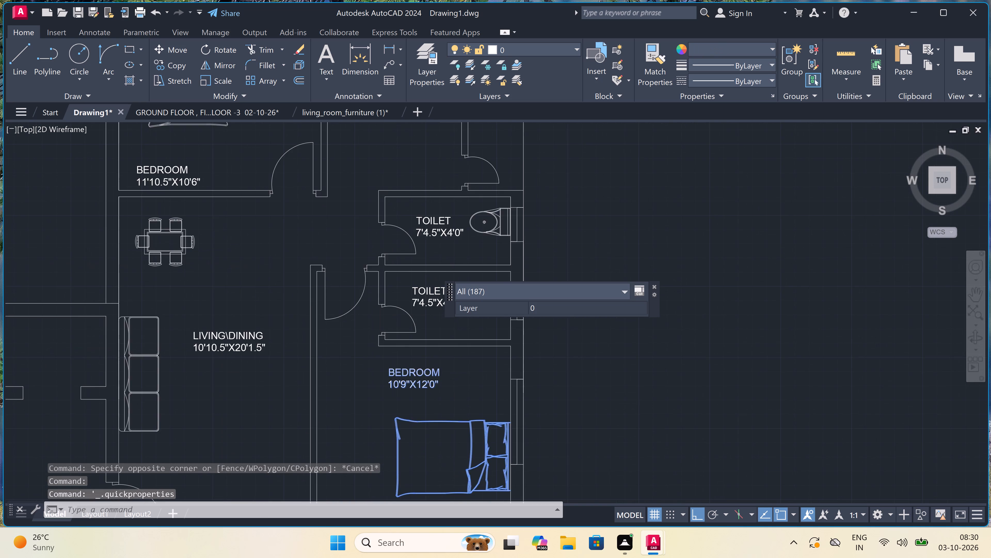
click(426, 280)
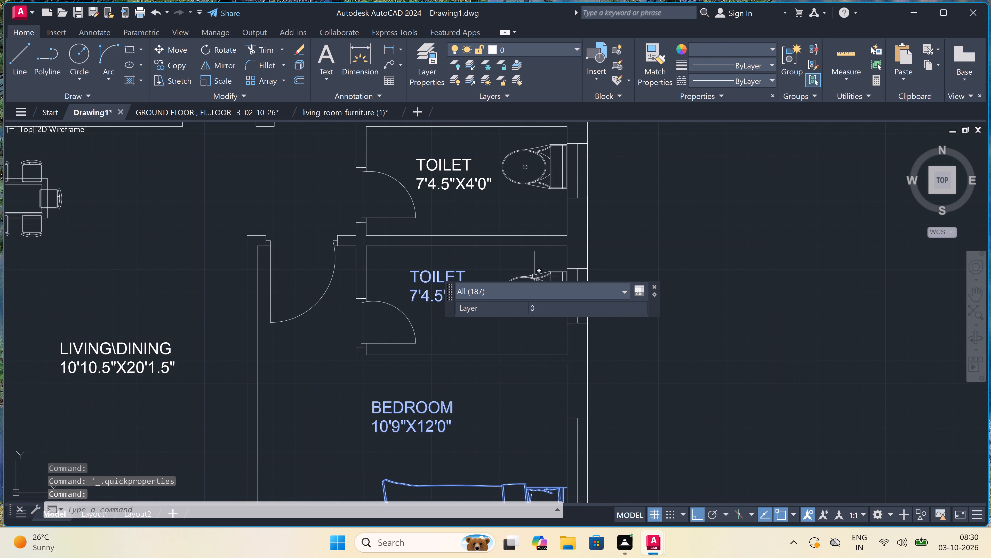
triple_click(552, 273)
scroll(394, 322, down, 4)
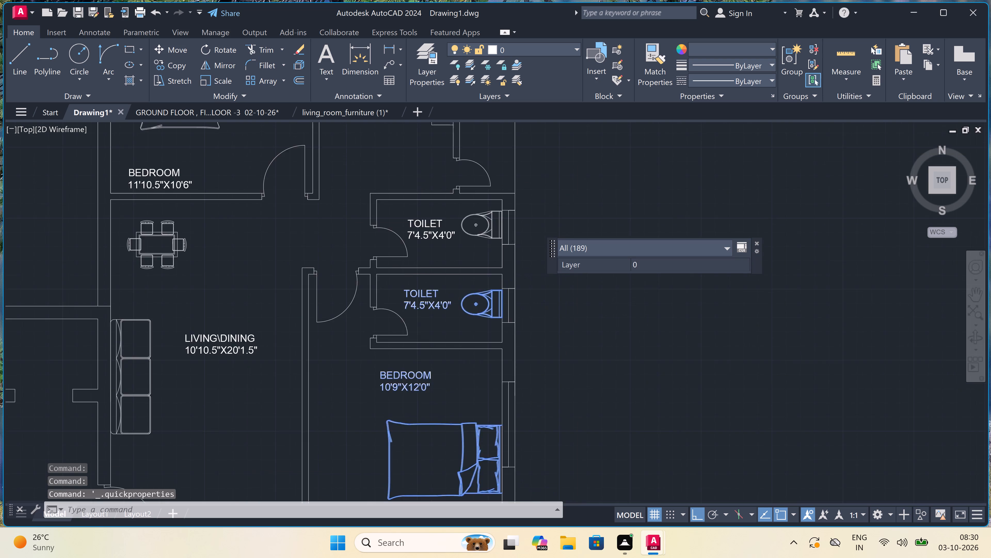
scroll(410, 285, up, 4)
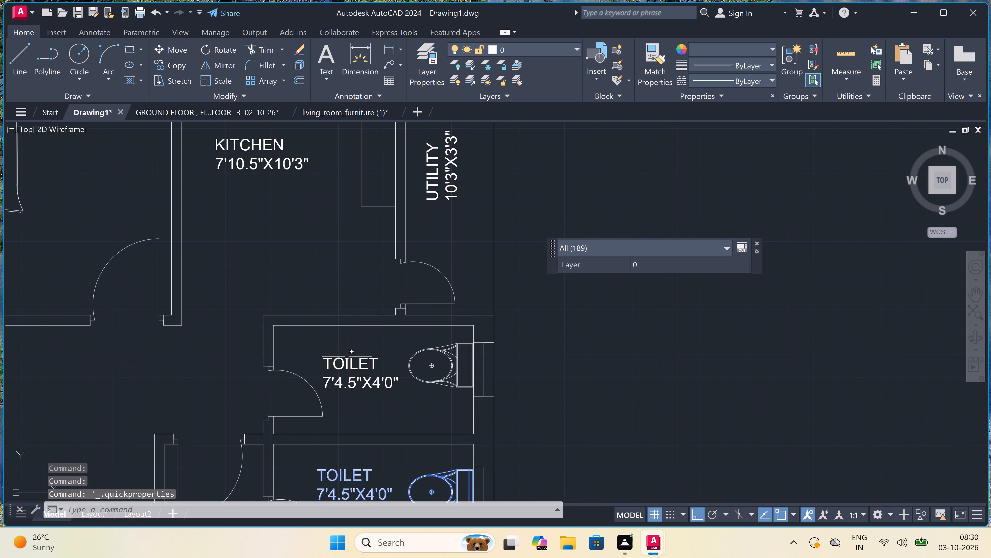
click(347, 358)
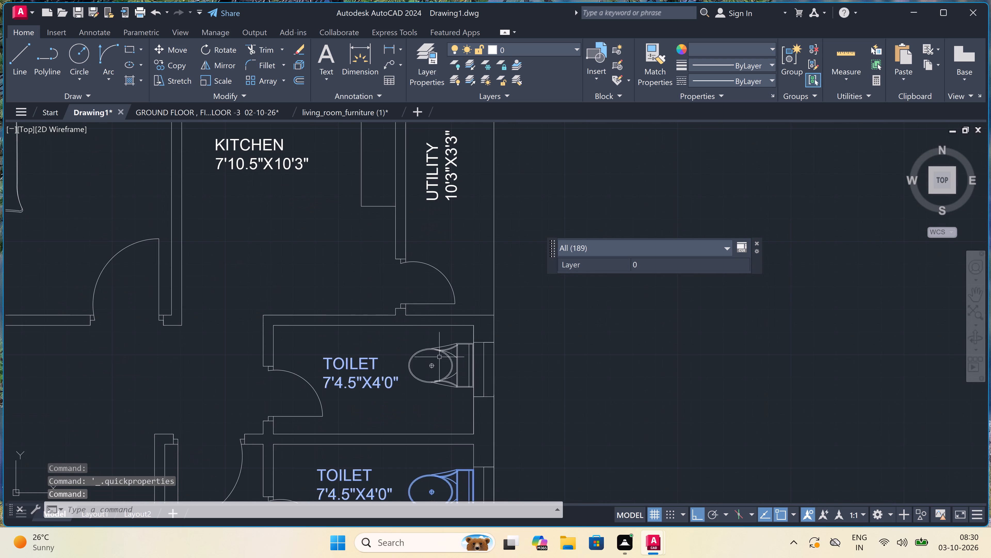
double_click(445, 354)
scroll(419, 364, down, 4)
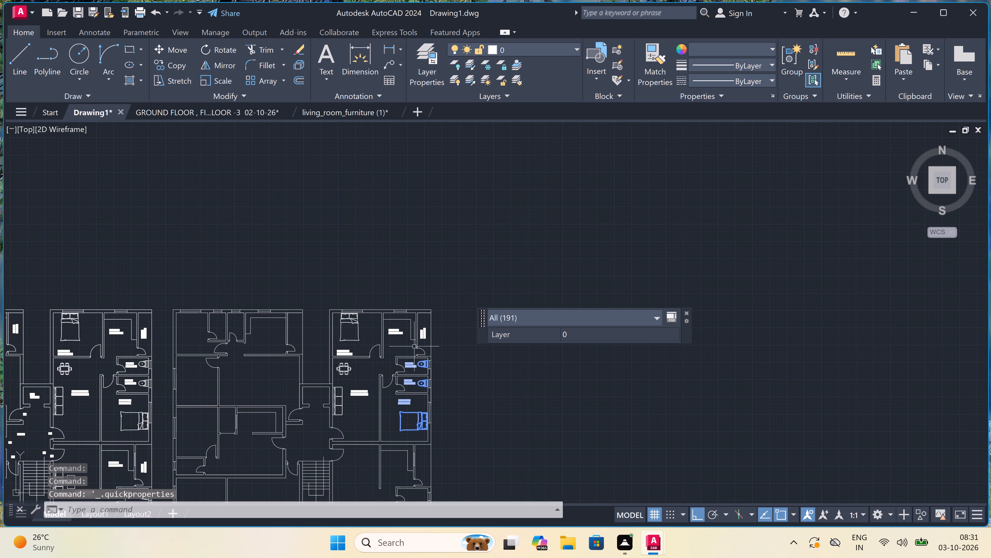
scroll(412, 337, up, 3)
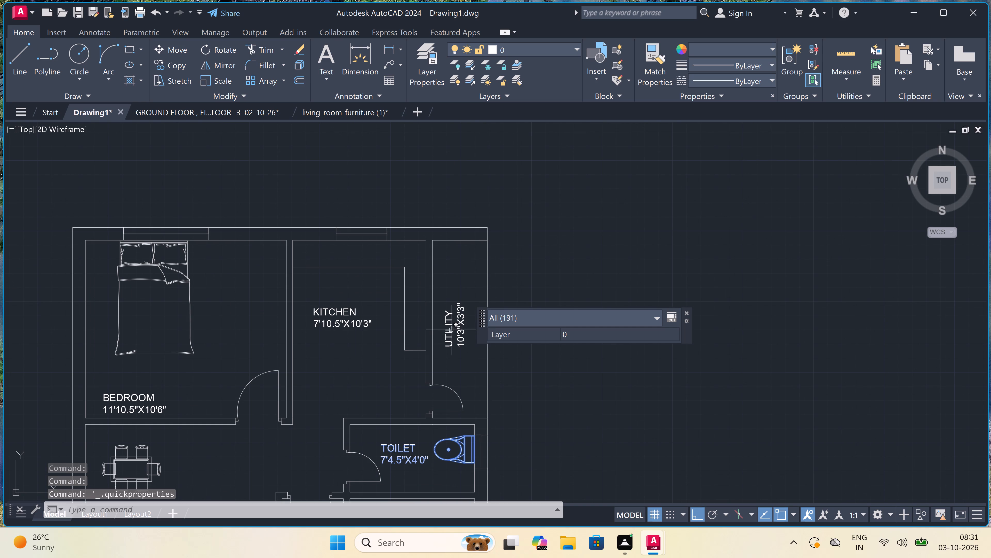
double_click(451, 330)
click(331, 315)
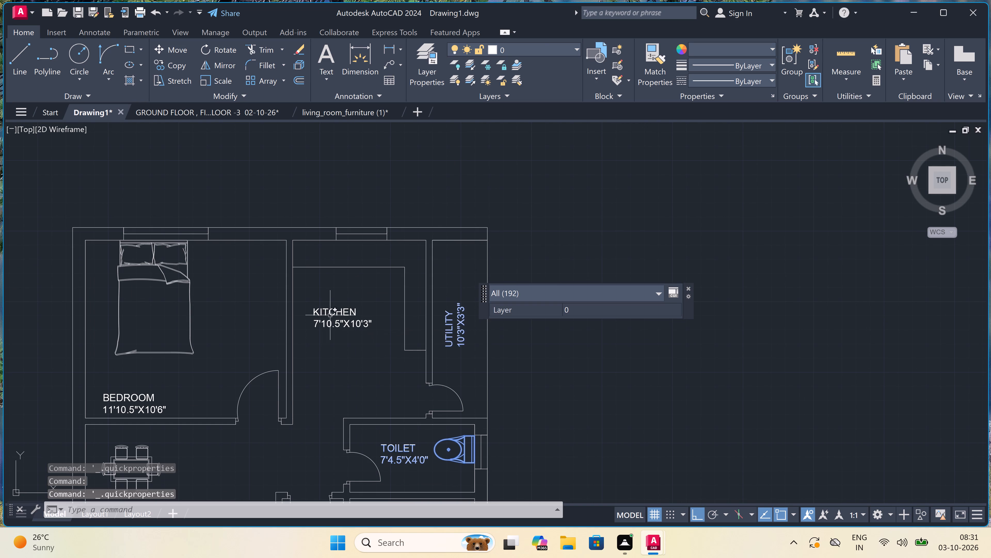
scroll(351, 334, down, 4)
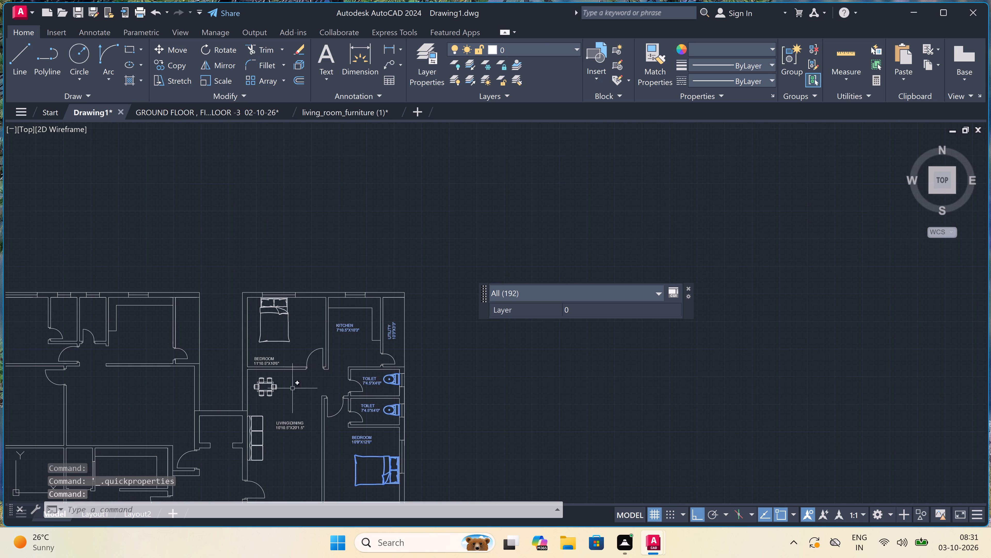
scroll(242, 463, up, 3)
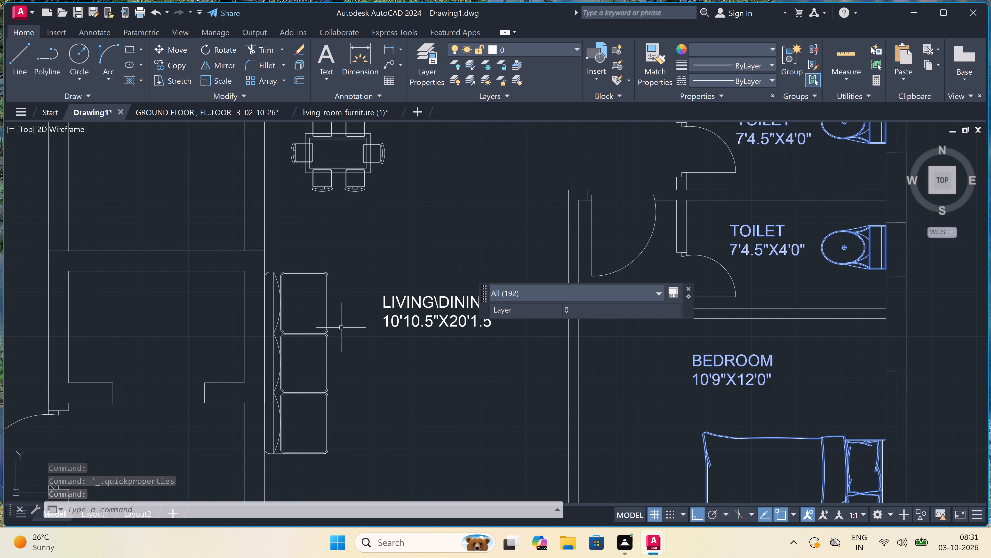
click(341, 262)
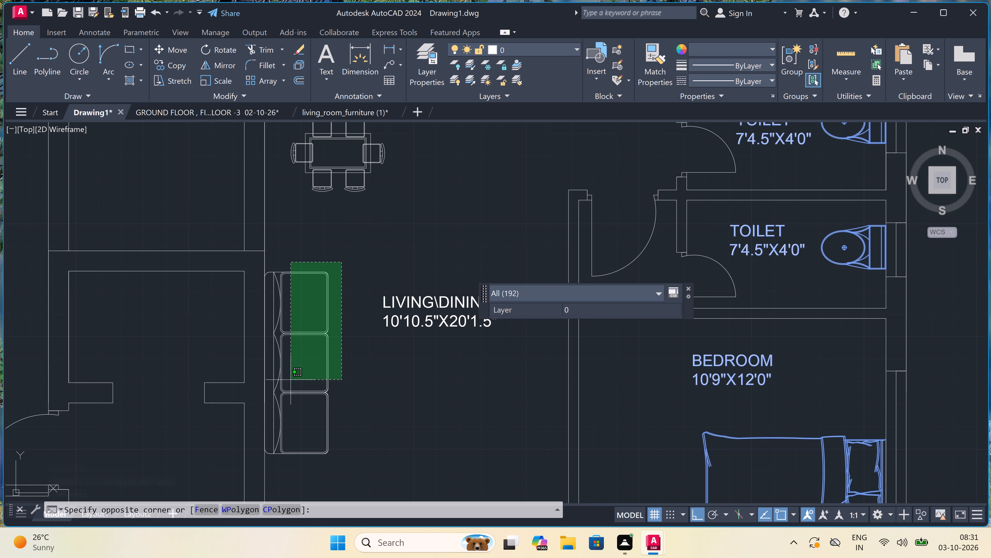
Add the living-room sofa and the LIVING\DINING 10'10.5"X20'1.5" label to the selection and erase everything selected in the copied plan's northeast apartment.
scroll(265, 469, up, 3)
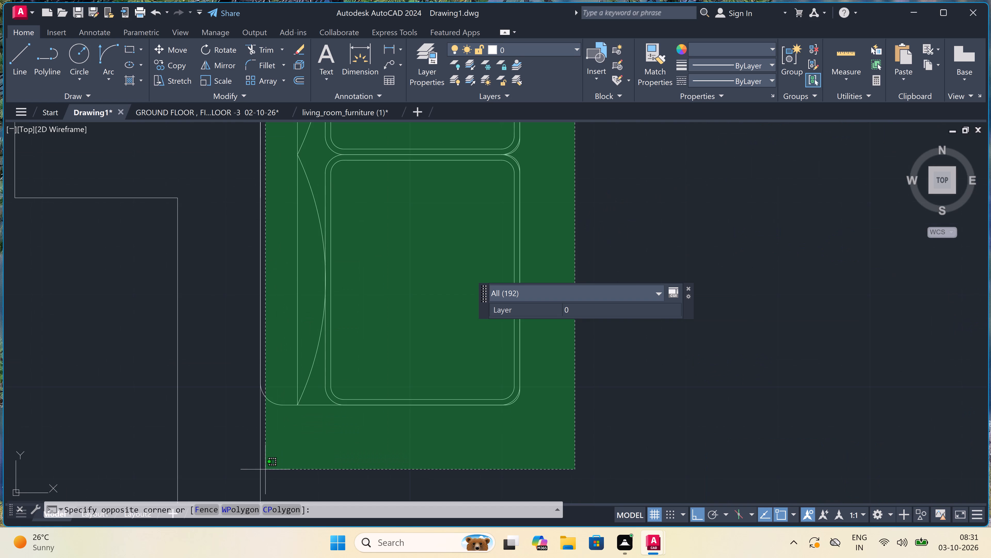
double_click(265, 469)
scroll(324, 427, down, 4)
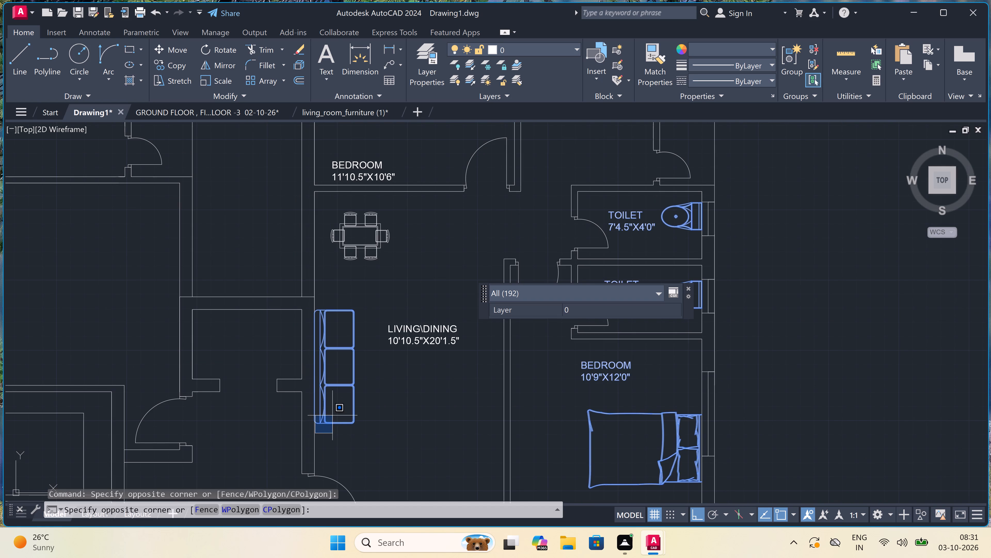
key(Escape)
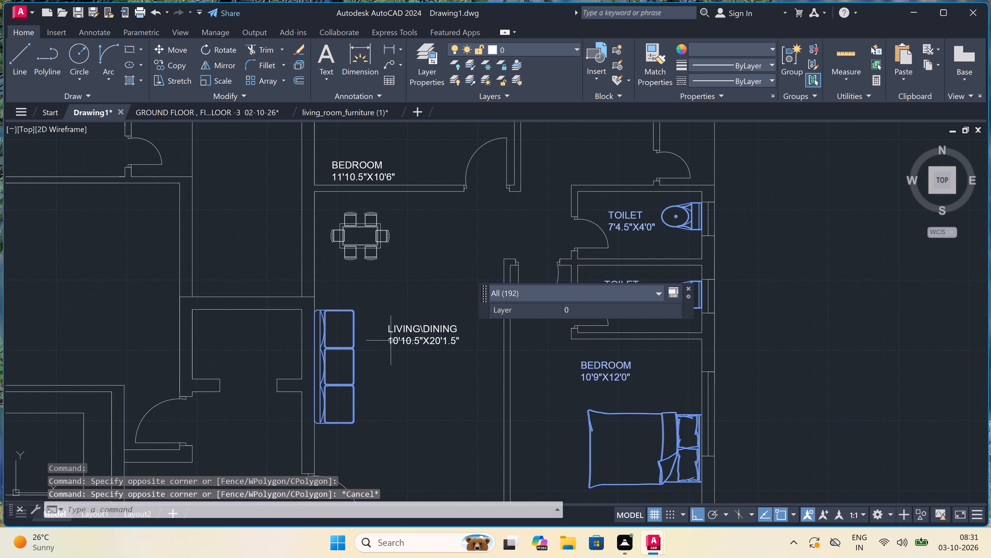
double_click(399, 335)
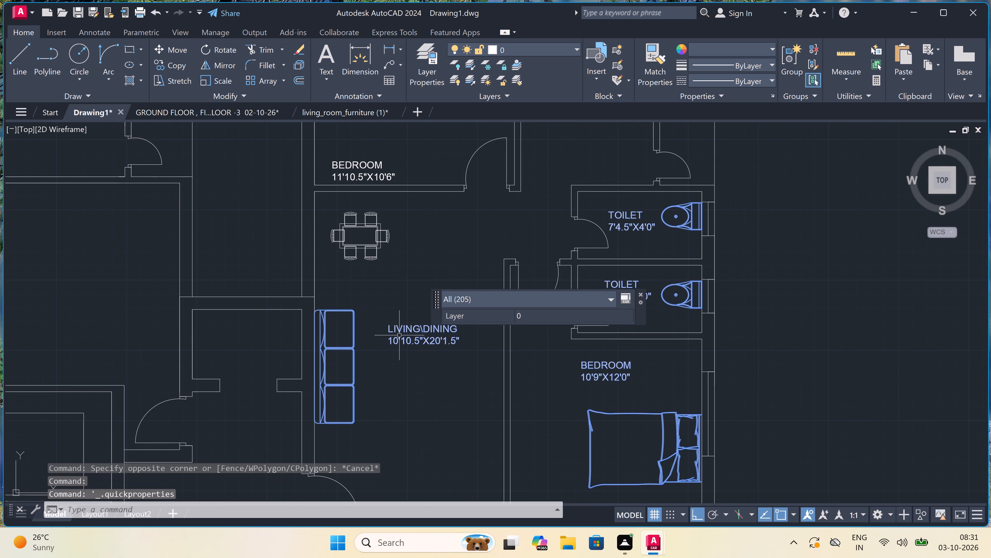
key(Delete)
Erase the northern bed and the BEDROOM 11'10.5"X10'6" label from the copied plan's northeast apartment.
scroll(399, 335, down, 4)
scroll(391, 291, up, 3)
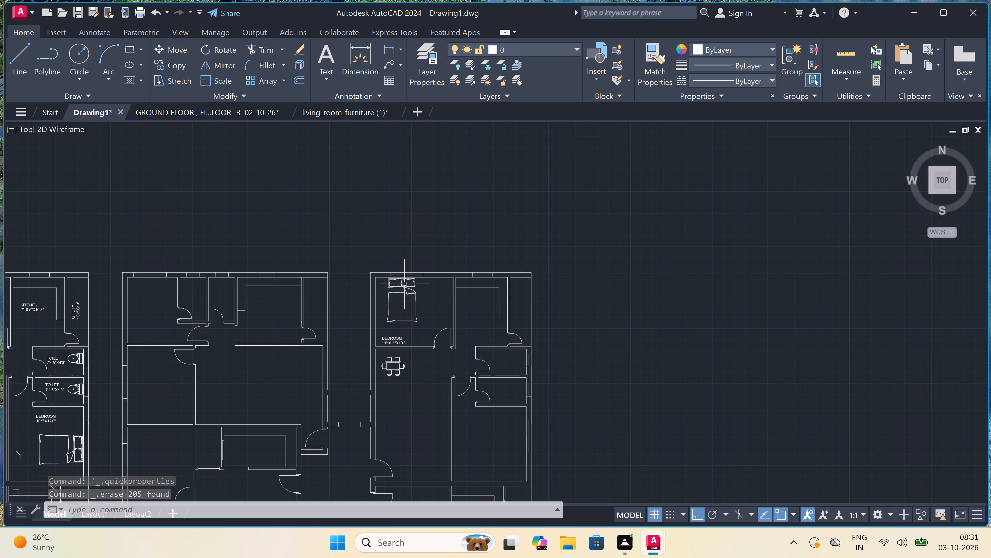
scroll(411, 282, up, 5)
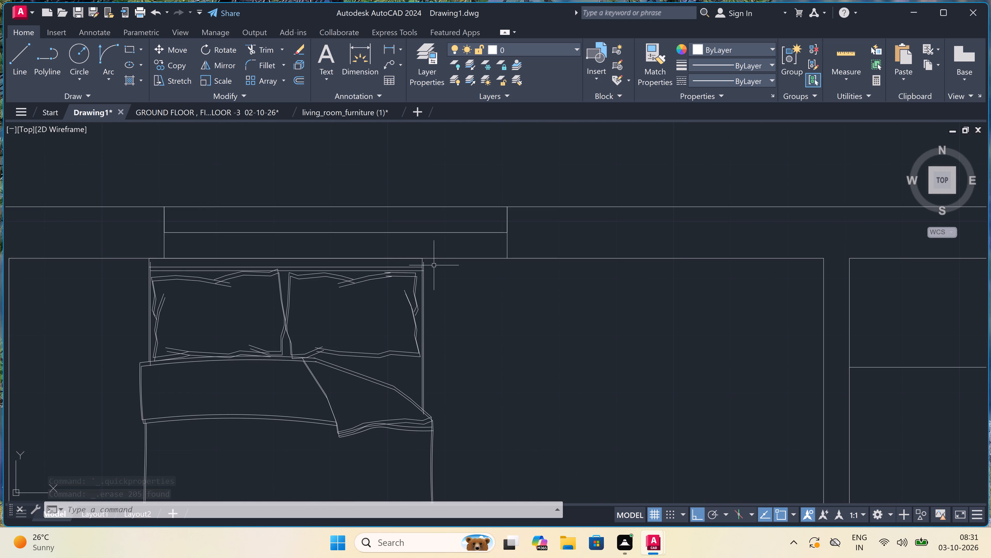
scroll(435, 264, up, 3)
click(437, 247)
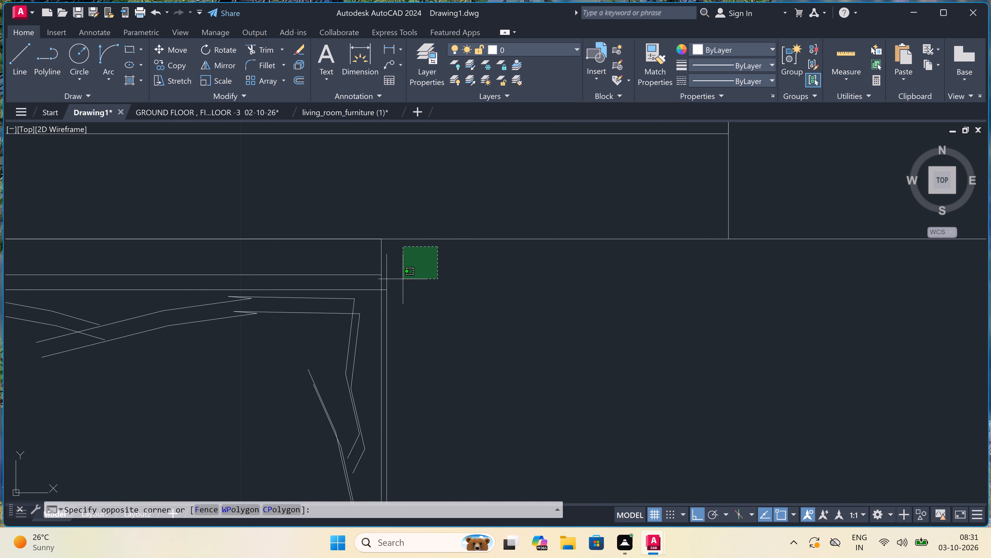
scroll(352, 315, down, 8)
scroll(316, 374, up, 2)
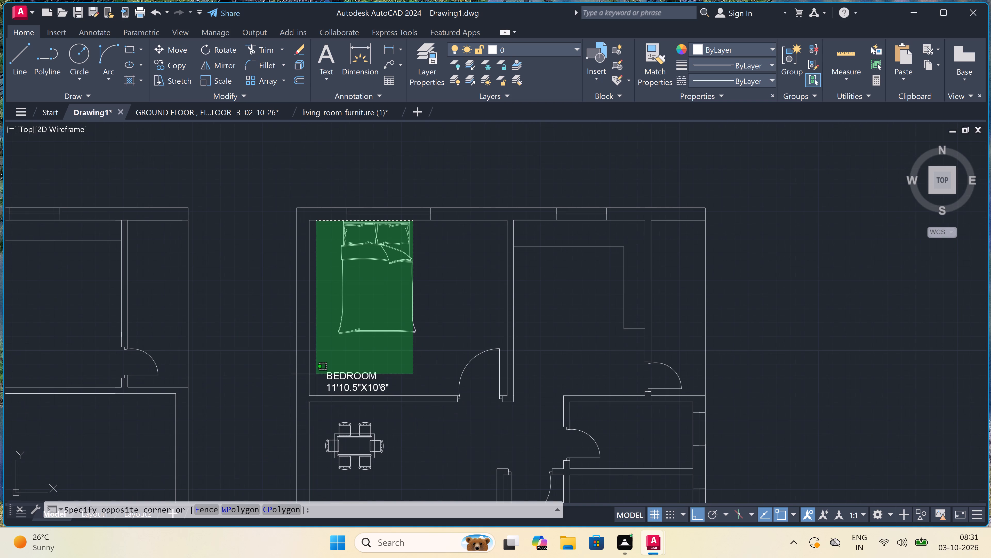
scroll(318, 384, up, 2)
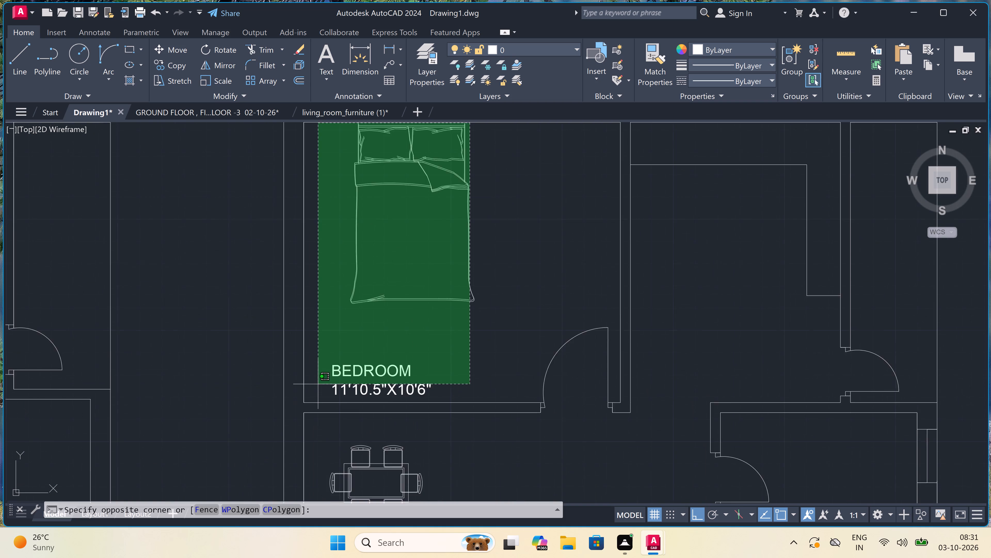
click(318, 384)
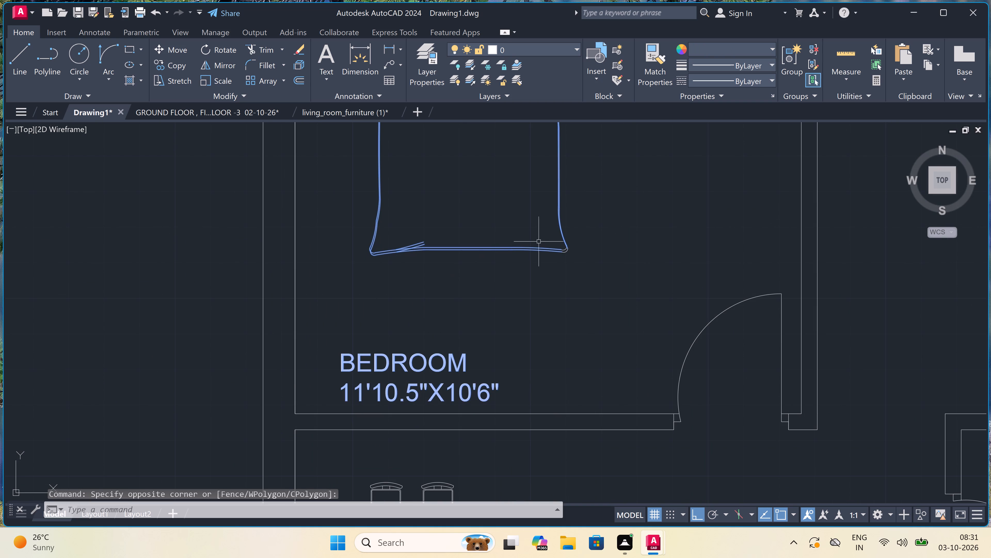
click(590, 223)
click(495, 281)
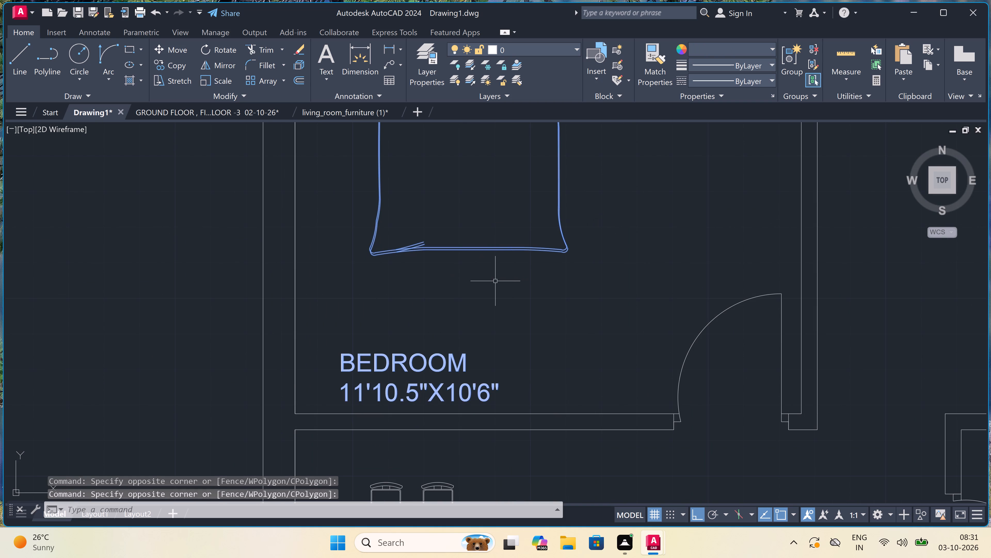
key(Delete)
Erase the dining table with its six chairs from the copied plan's northeast apartment.
scroll(497, 279, down, 2)
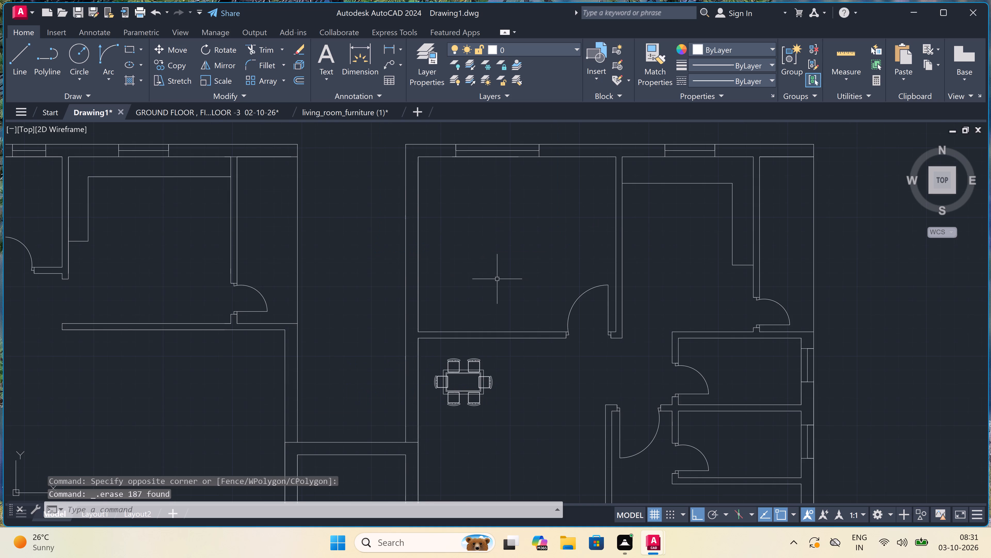
scroll(497, 279, down, 2)
scroll(488, 320, up, 2)
scroll(516, 293, up, 2)
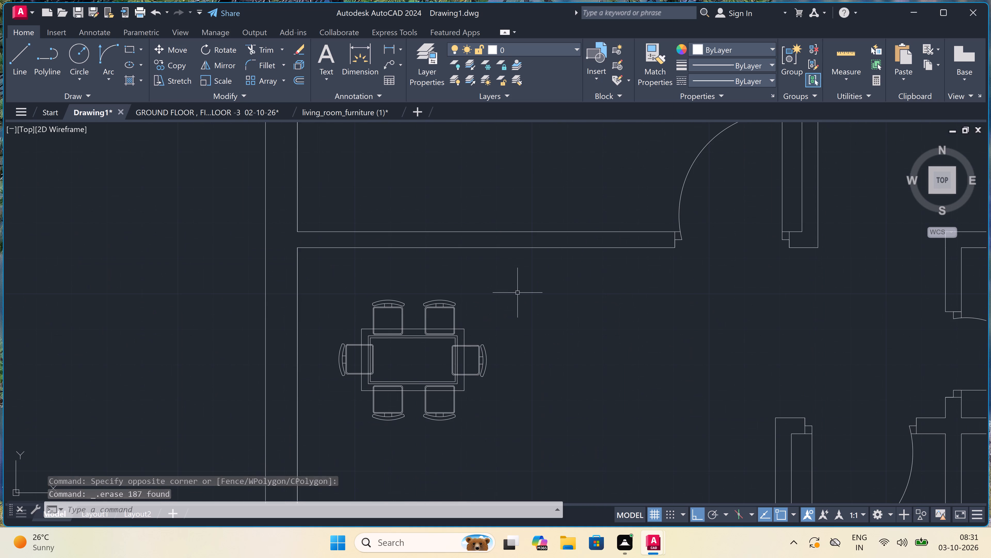
click(527, 284)
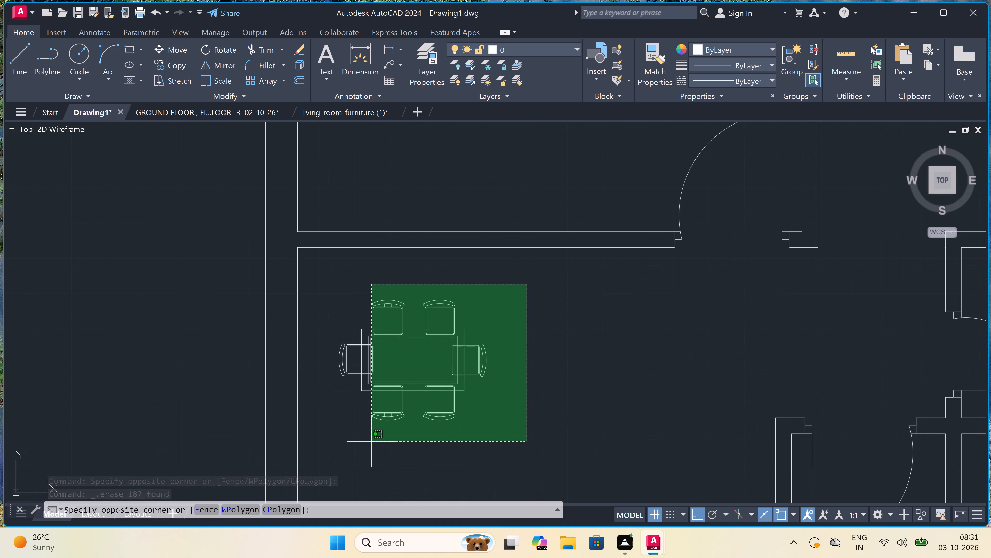
click(334, 442)
key(Delete)
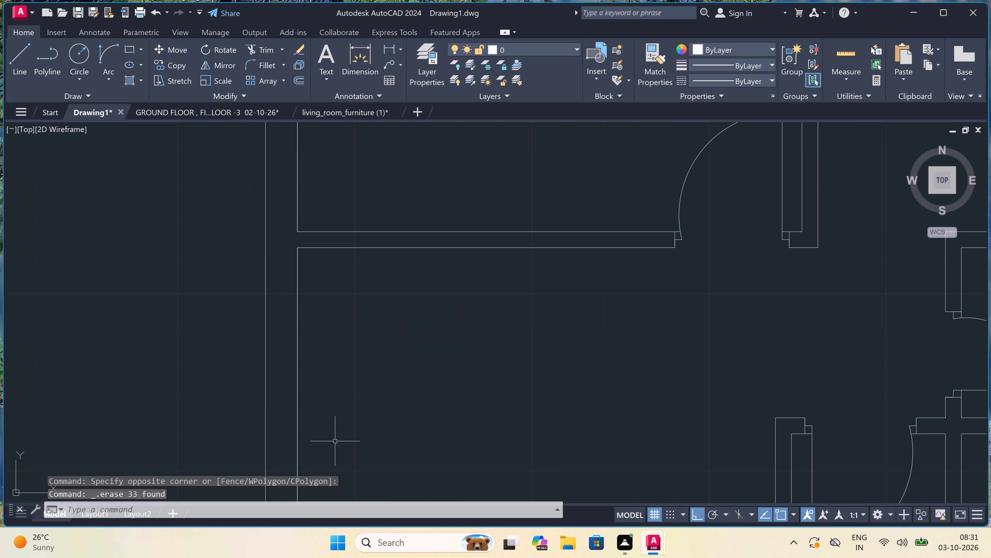
Add the multiline text FIRST FLOOR PLAN below the furnished original plan.
scroll(336, 385, down, 9)
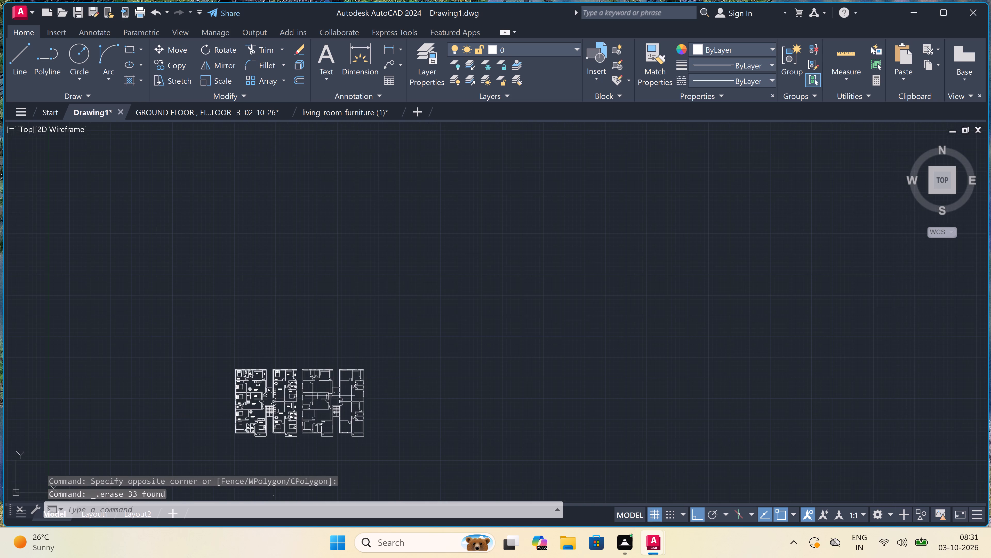
scroll(297, 419, up, 2)
scroll(297, 420, down, 3)
scroll(269, 438, up, 3)
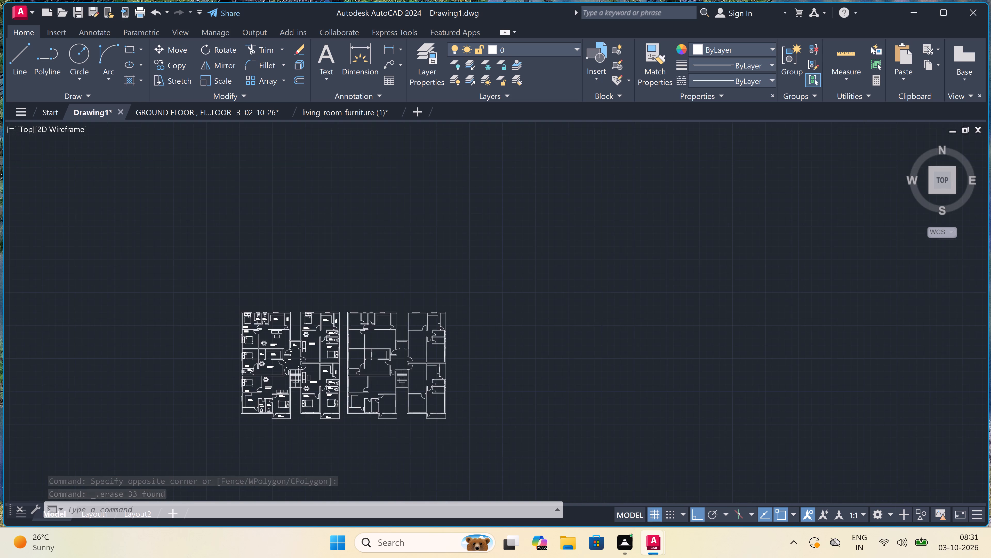
scroll(279, 421, up, 4)
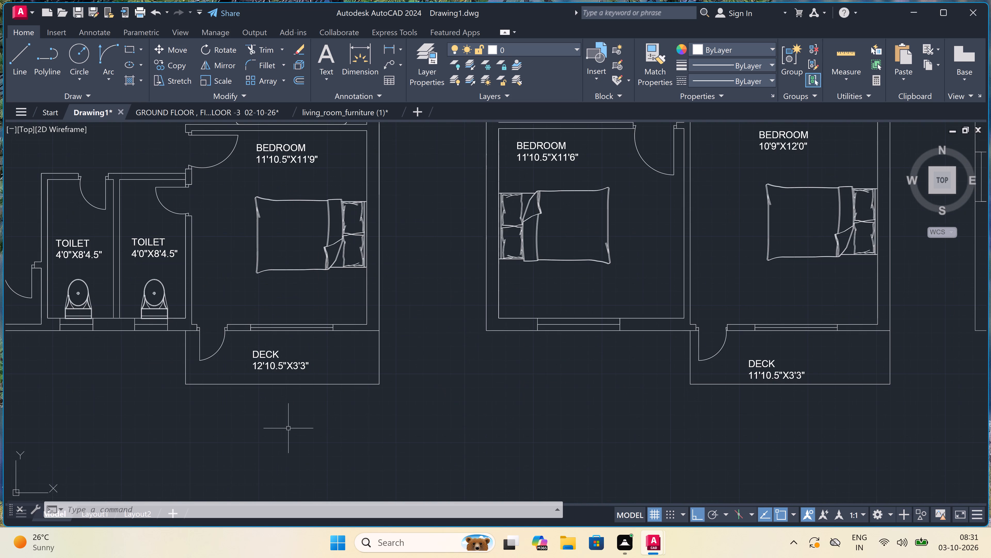
text(MT)
key(space)
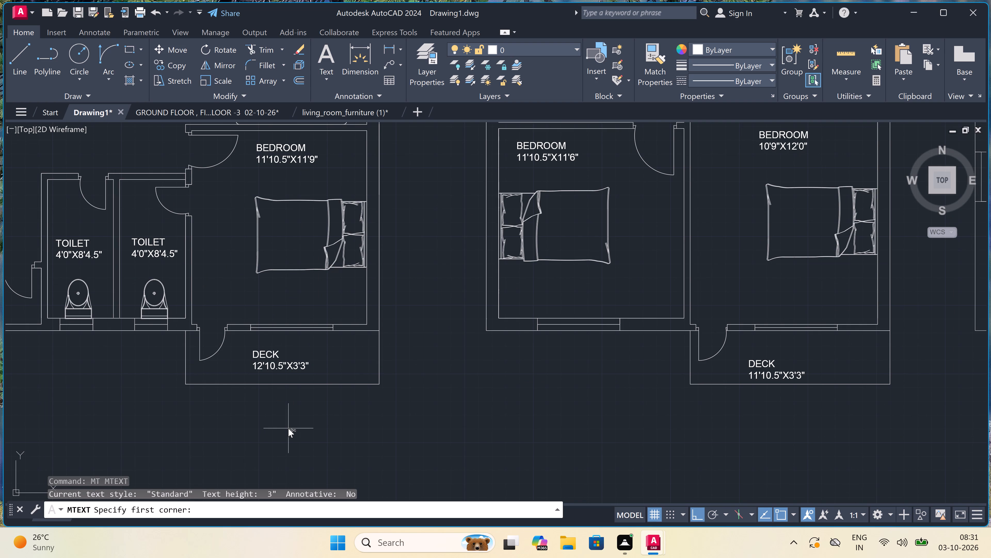
scroll(288, 428, down, 2)
double_click(187, 444)
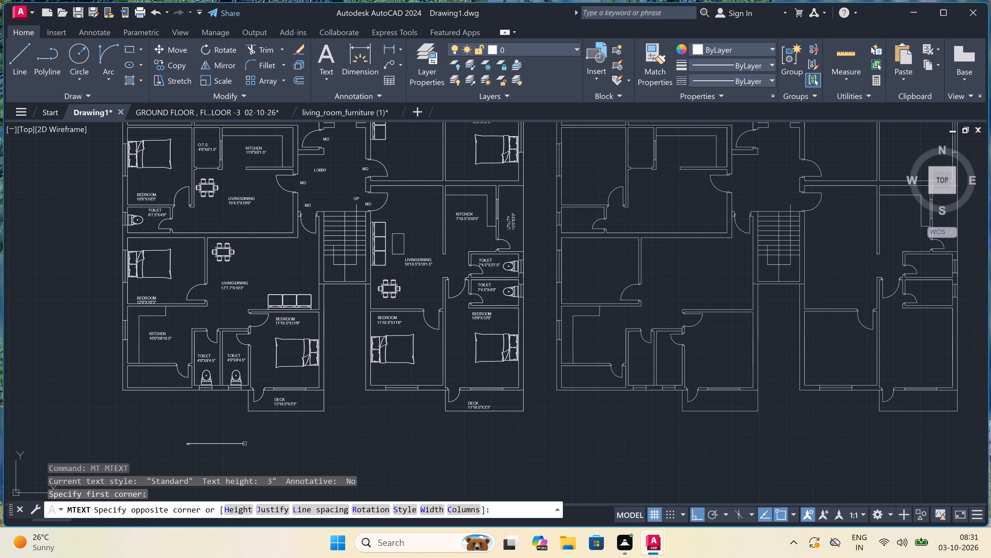
double_click(468, 441)
scroll(222, 450, up, 2)
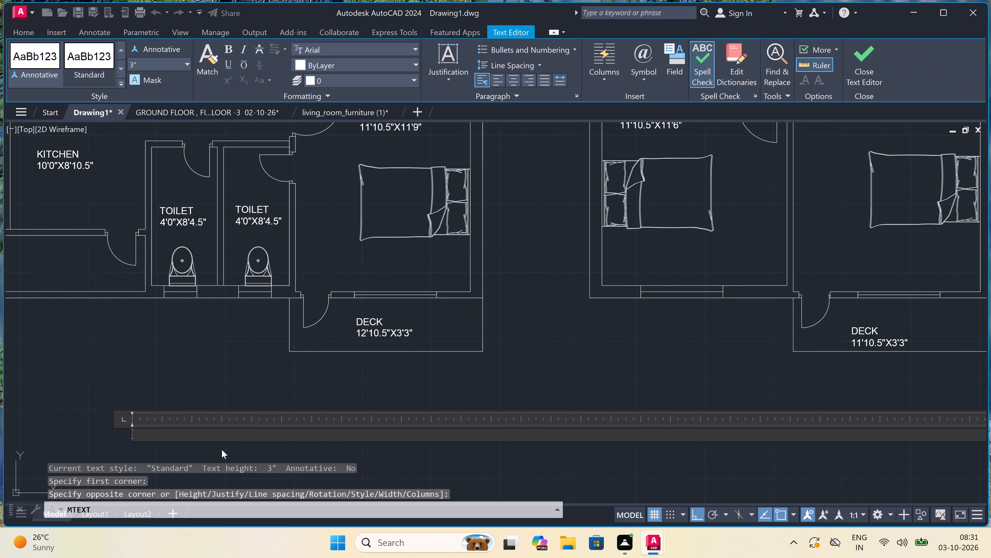
text(FIRST)
key(space)
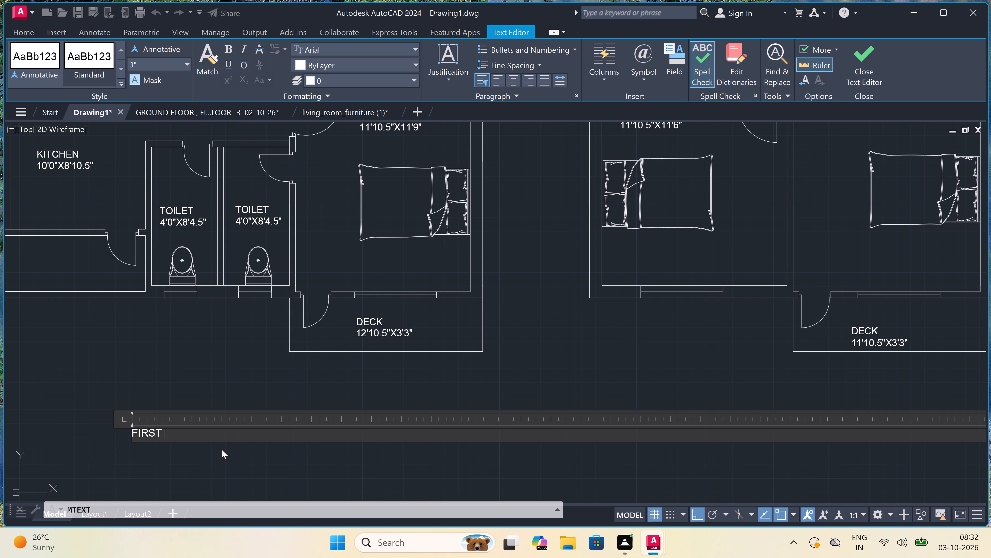
text(FLOOR PLAN)
double_click(158, 382)
Set the text height of the FIRST FLOOR PLAN title to 1.5'.
right_click(158, 382)
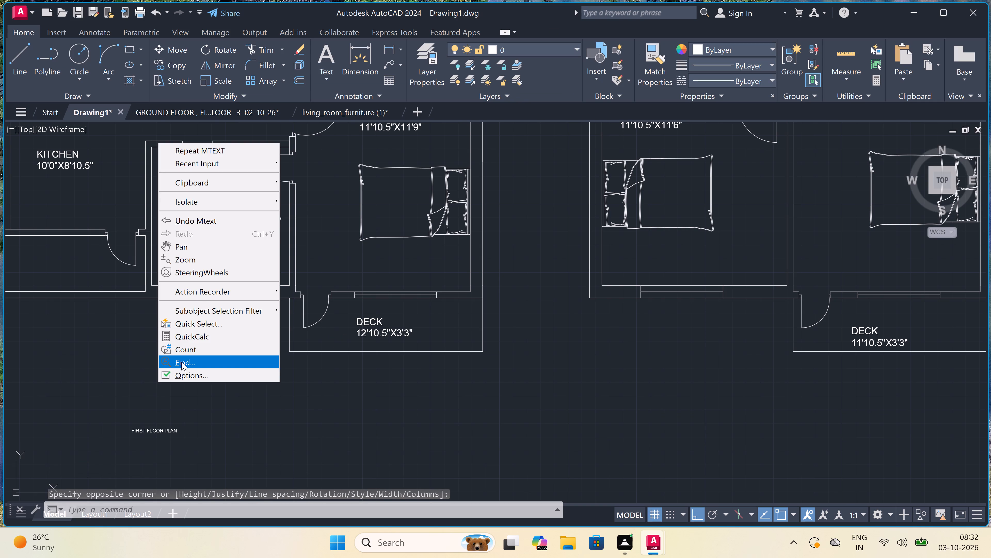
click(150, 386)
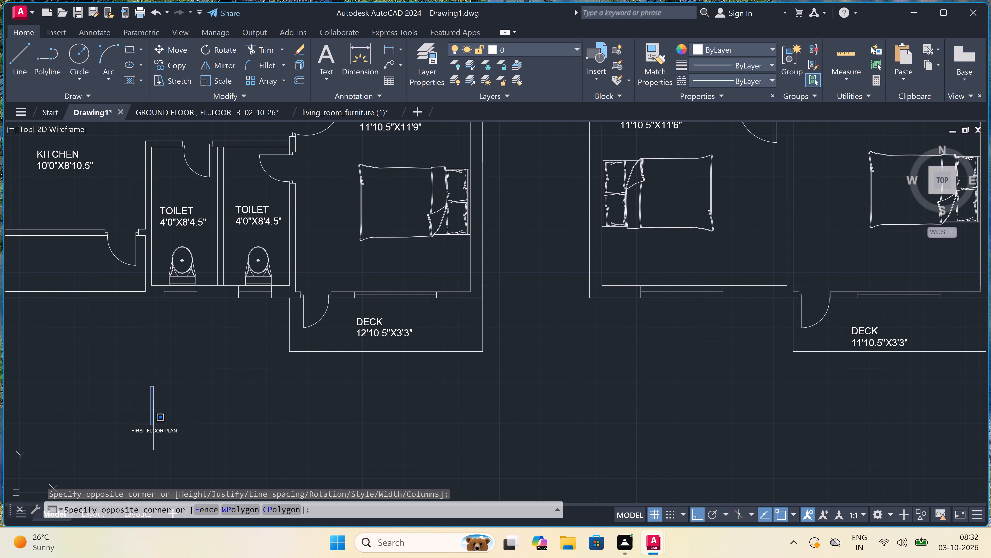
click(106, 439)
right_click(89, 386)
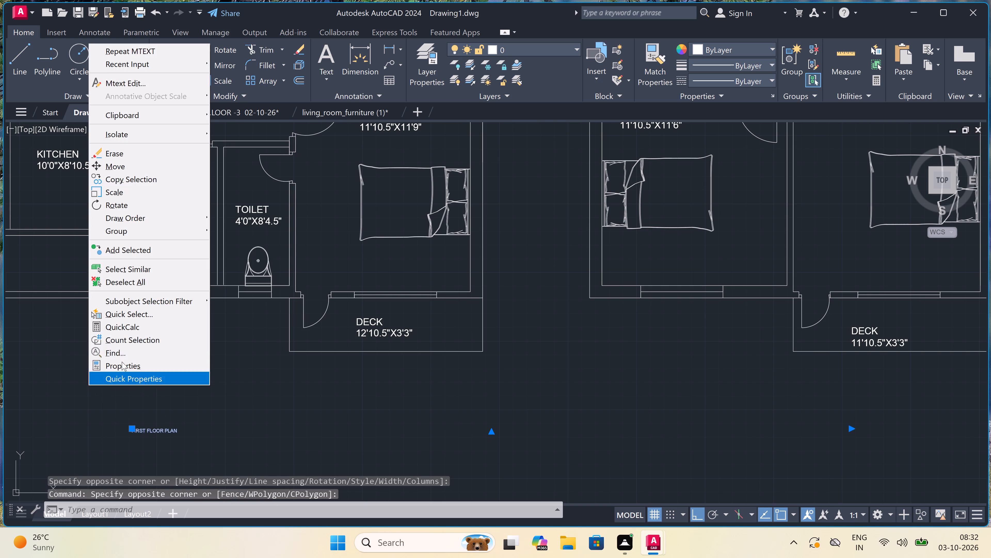
click(135, 362)
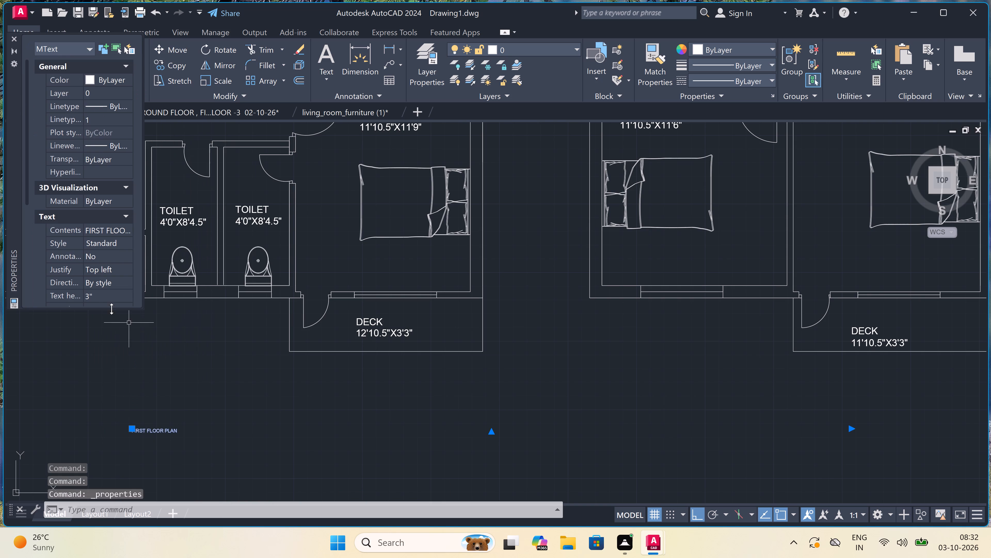
click(102, 300)
key(BackSpace)
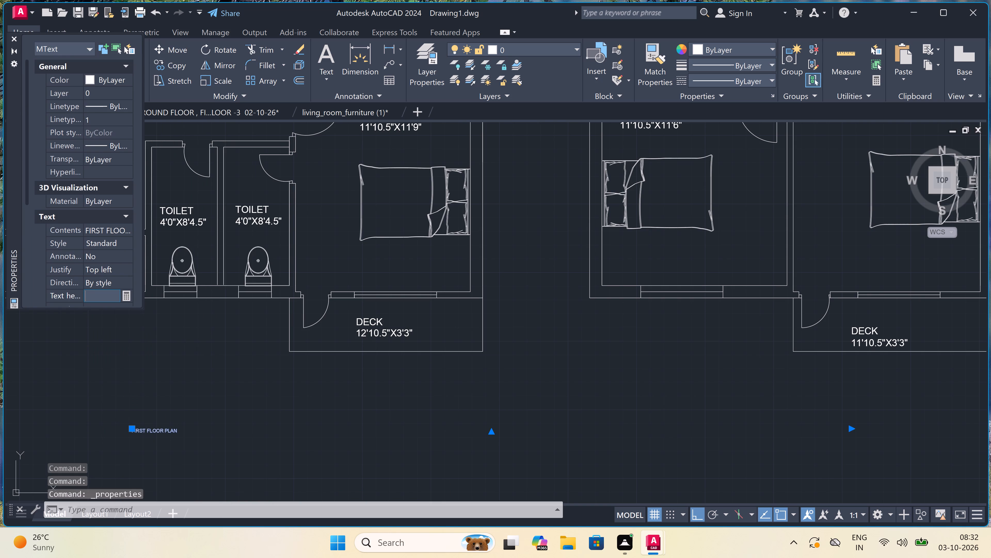
key(1)
key(period)
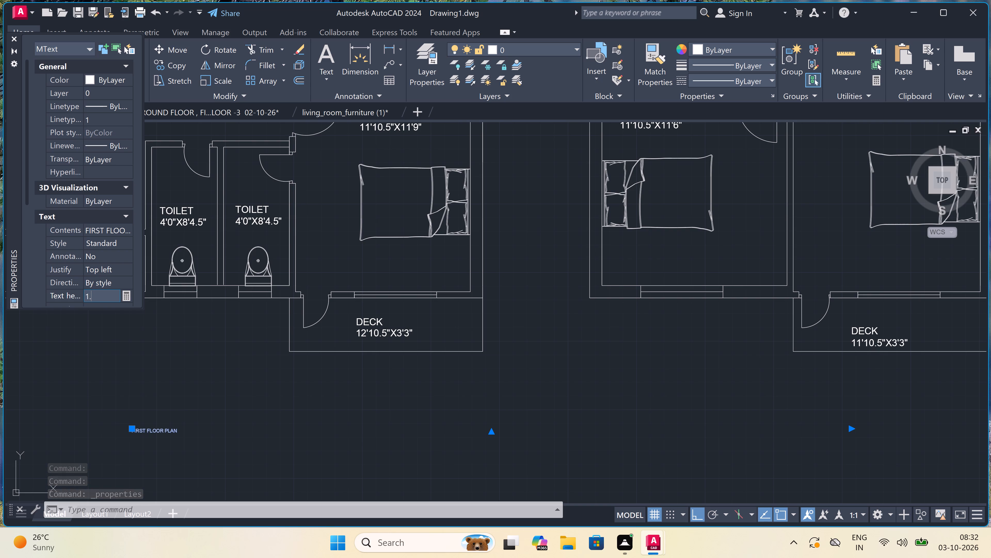
text(5')
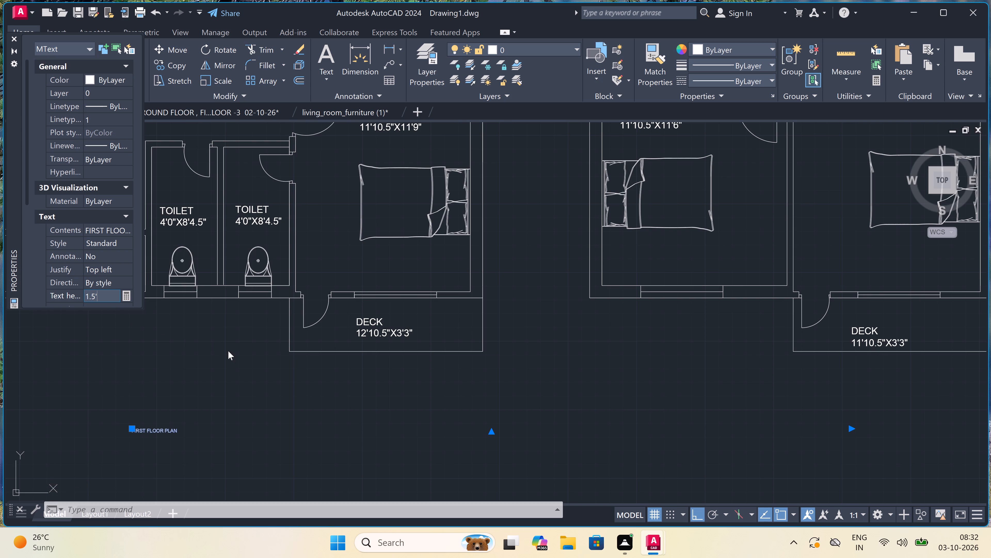
double_click(249, 384)
key(Escape)
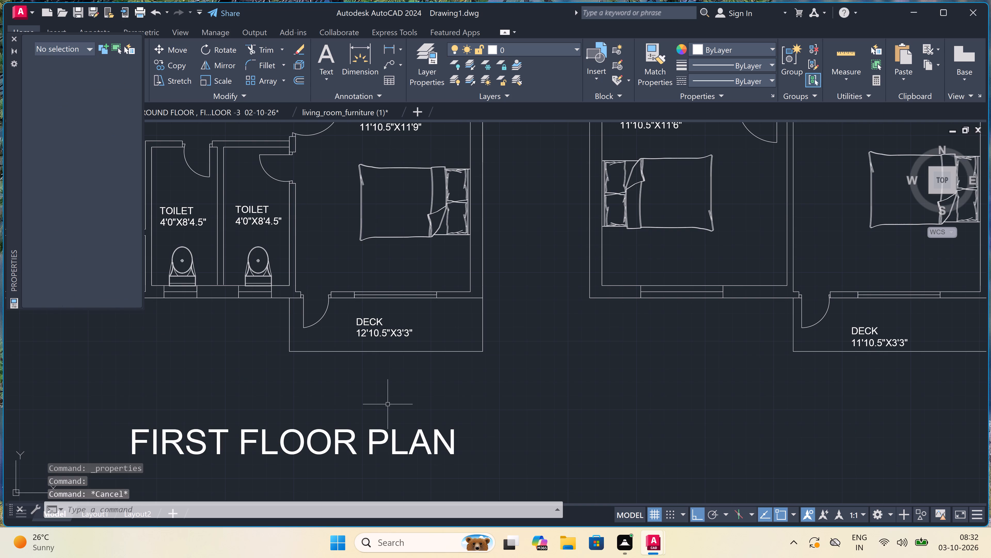
Move the FIRST FLOOR PLAN title east so it sits roughly centred beneath the furnished plan.
scroll(388, 404, down, 2)
click(339, 425)
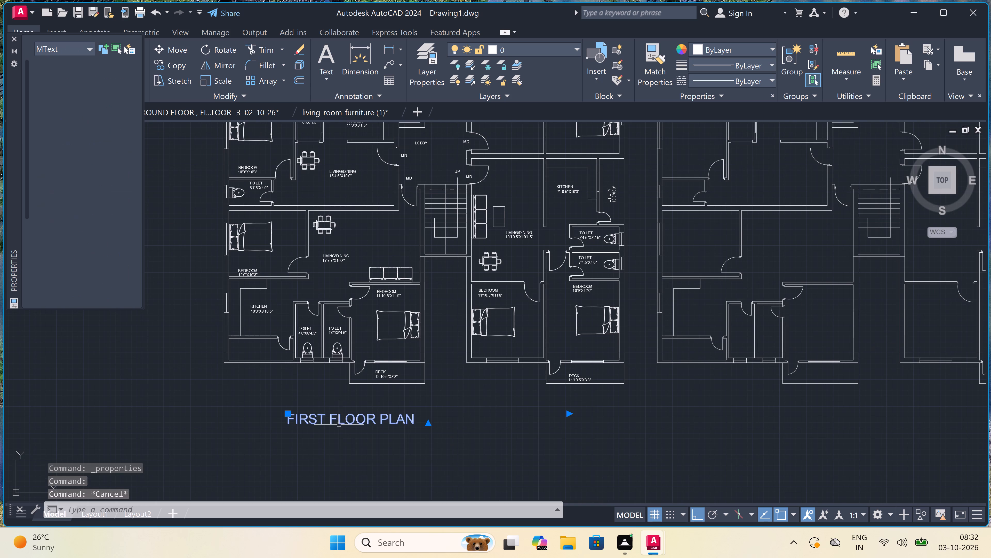
click(289, 411)
scroll(390, 404, up, 3)
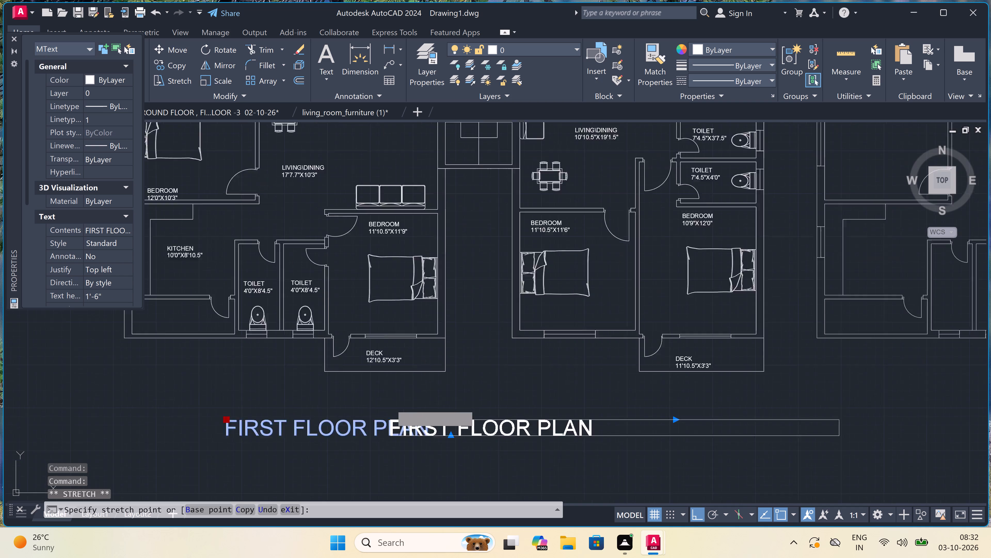
double_click(391, 404)
key(Escape)
scroll(391, 406, down, 4)
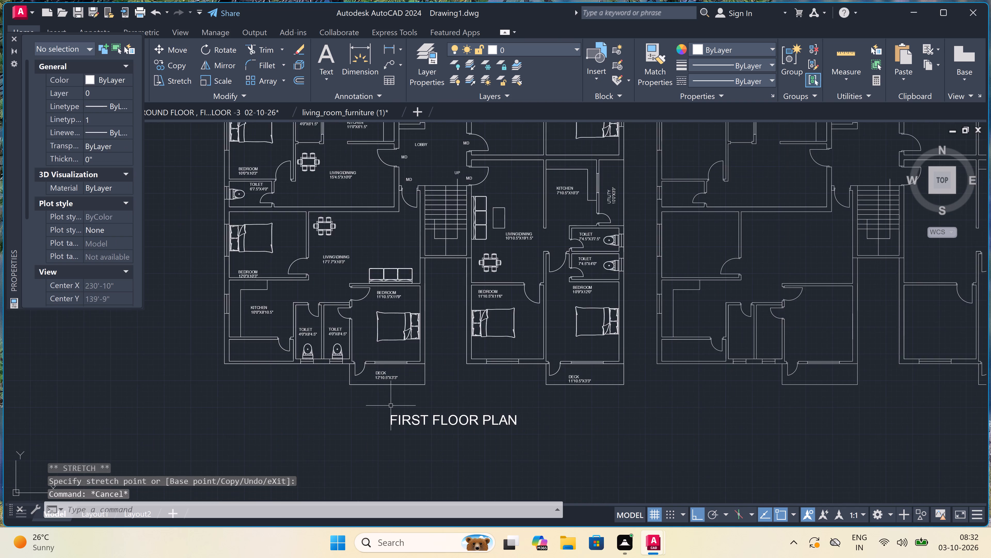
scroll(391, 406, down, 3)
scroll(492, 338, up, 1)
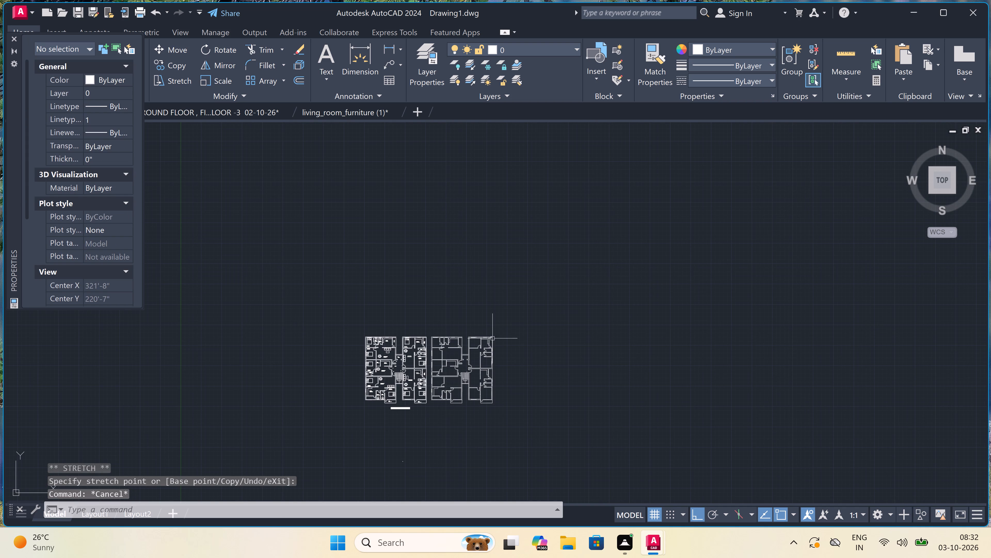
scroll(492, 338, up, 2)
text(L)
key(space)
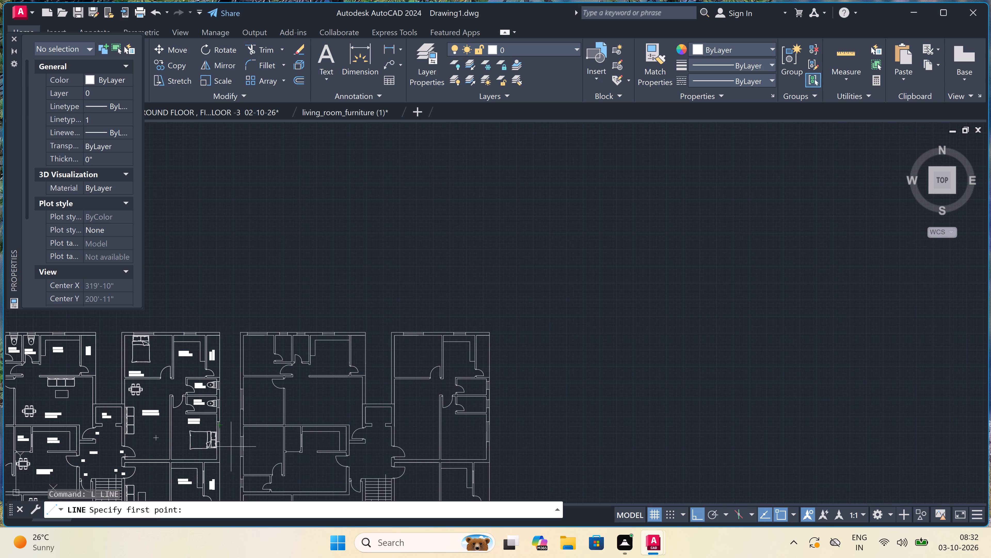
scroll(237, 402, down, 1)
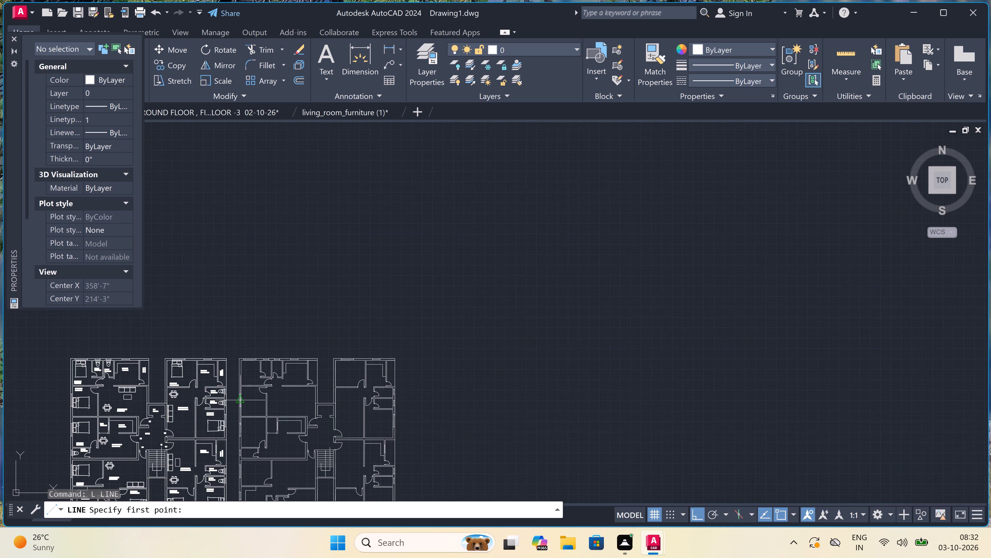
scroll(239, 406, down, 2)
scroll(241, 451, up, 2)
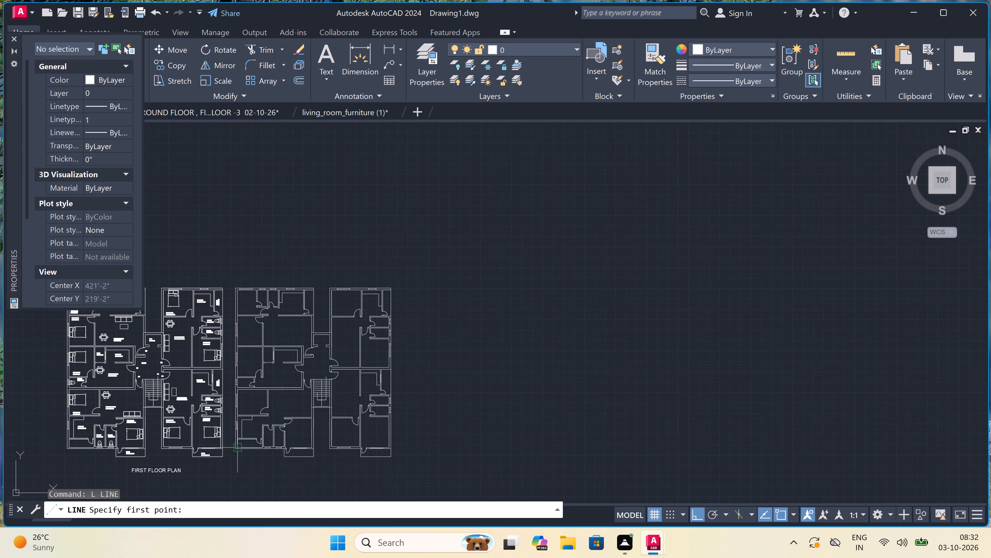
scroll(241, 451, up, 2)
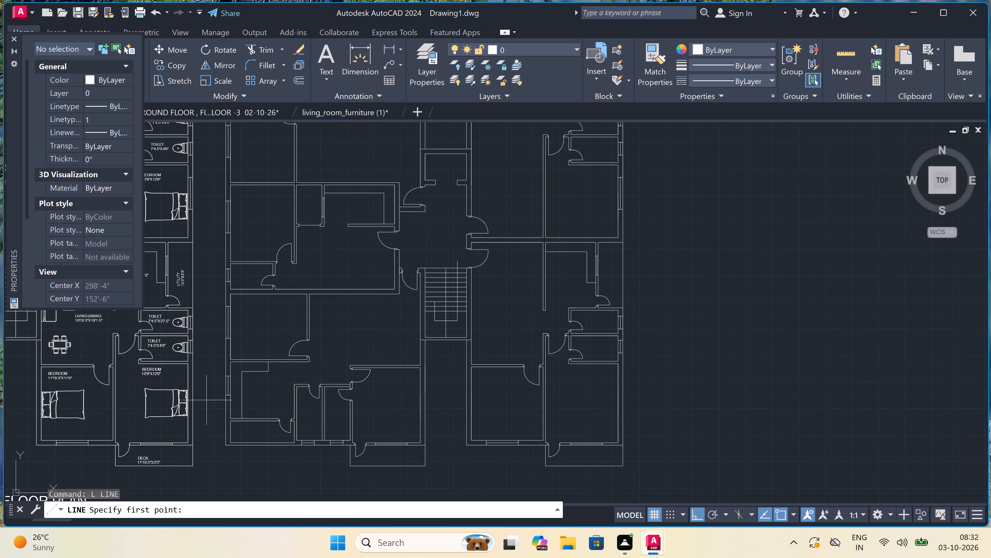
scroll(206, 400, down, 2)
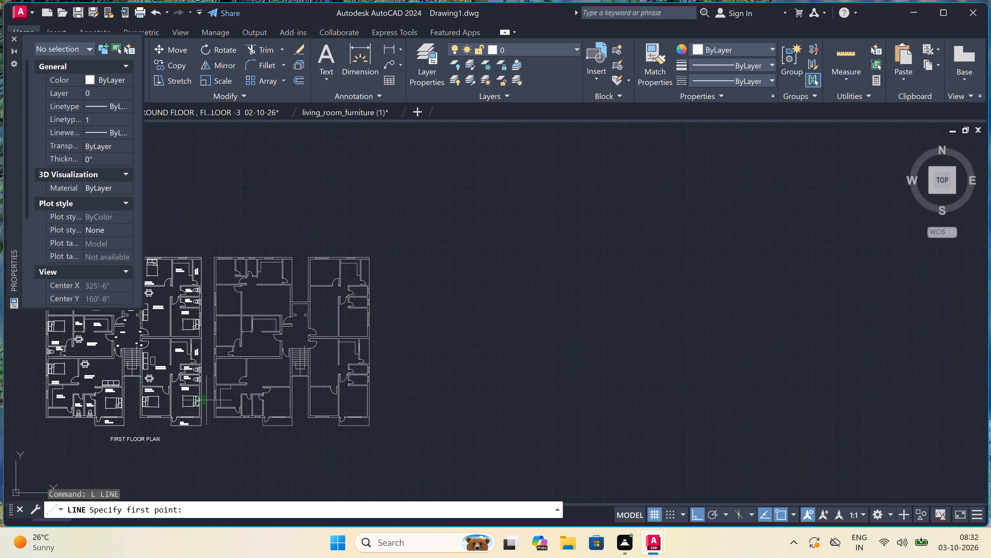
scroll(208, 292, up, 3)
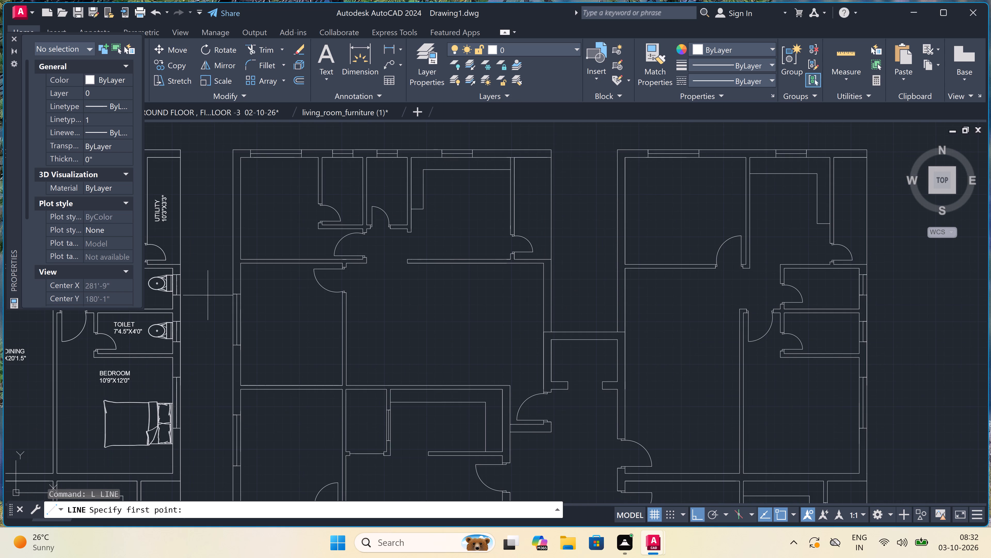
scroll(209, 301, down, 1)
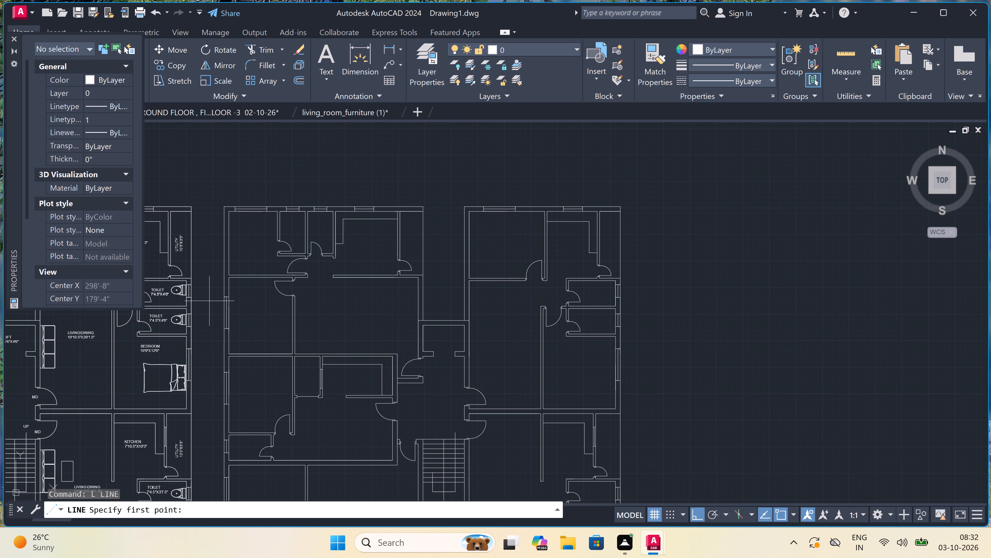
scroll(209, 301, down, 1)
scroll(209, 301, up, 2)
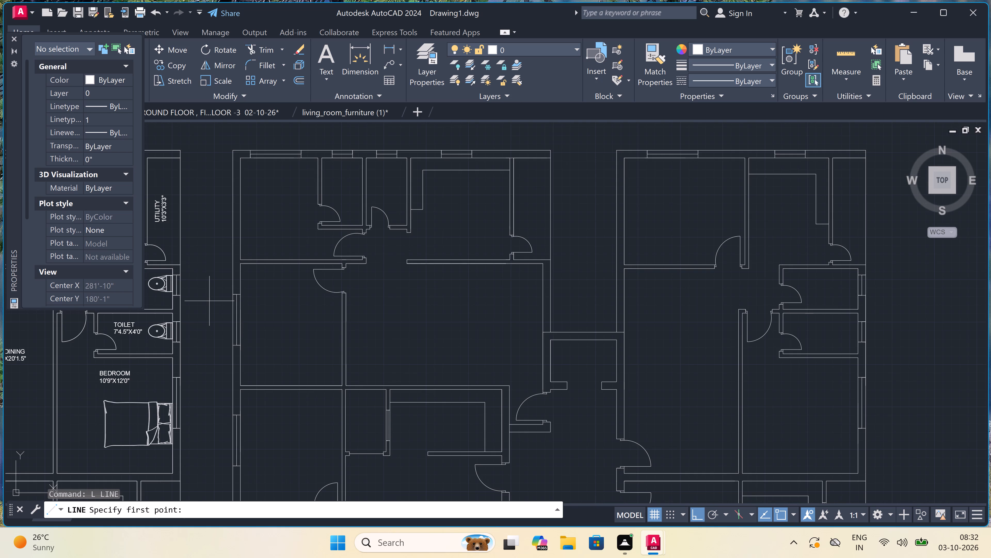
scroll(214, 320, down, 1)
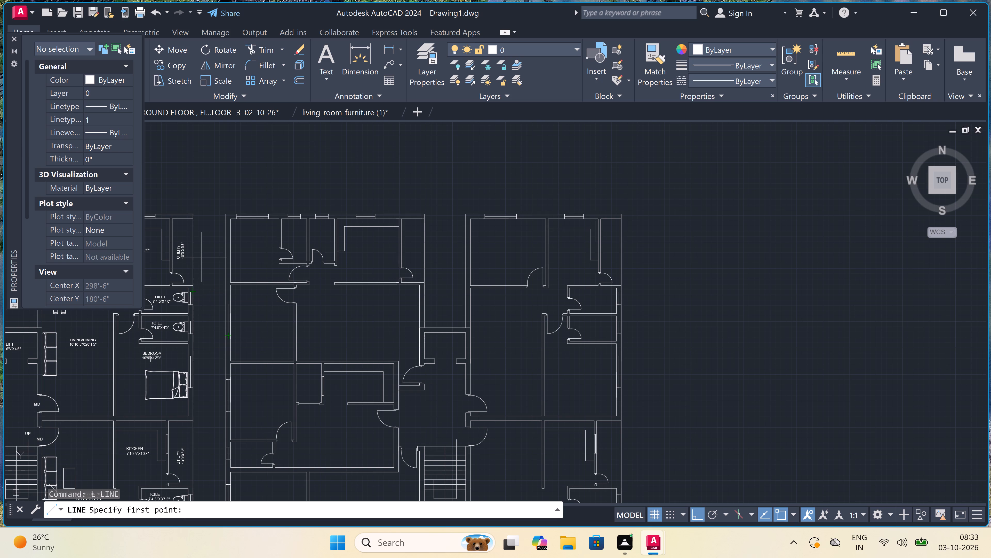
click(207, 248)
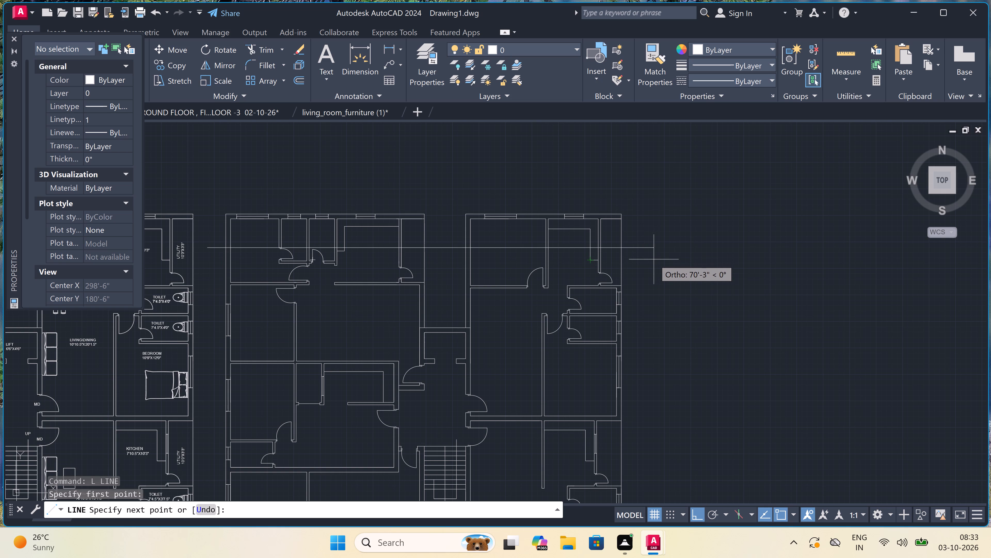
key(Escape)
Draw a horizontal line about 72' long across the stripped copy's northern rooms, extending past both outer walls, with a short northward segment at its east end.
key(space)
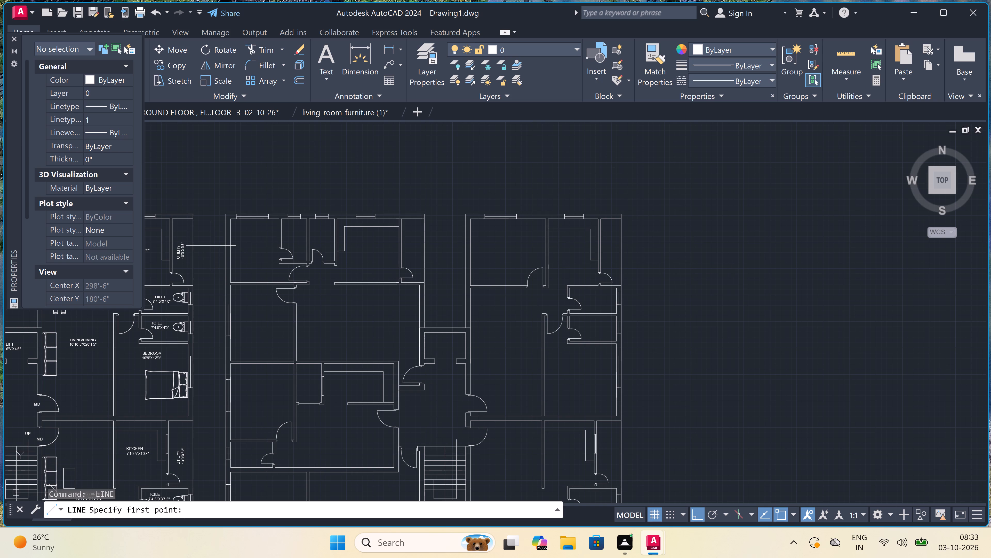
double_click(201, 245)
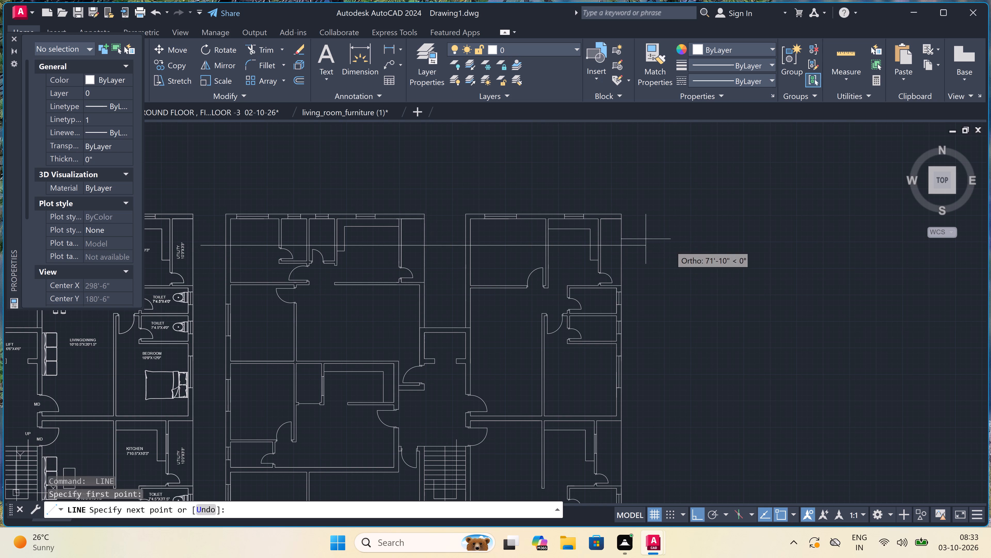
double_click(656, 249)
click(649, 215)
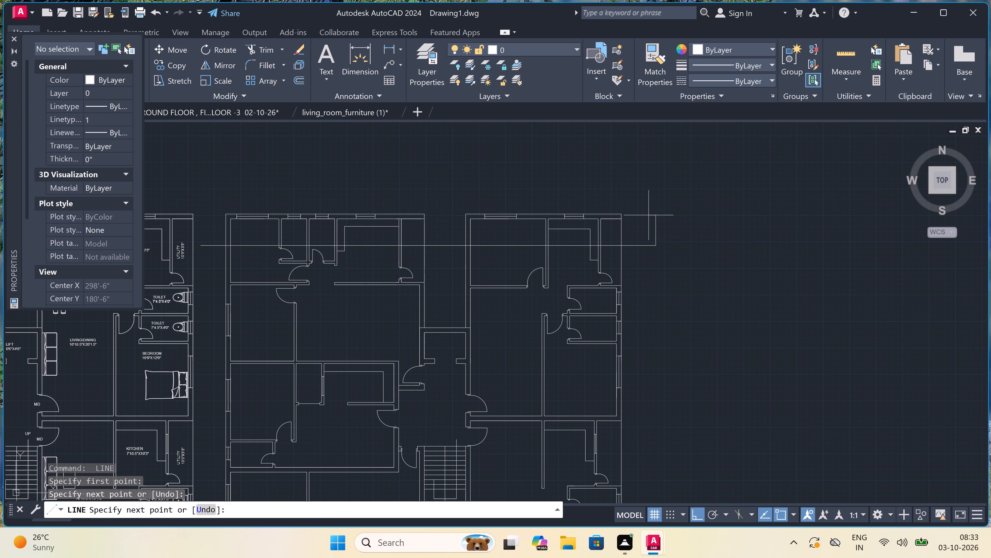
key(Escape)
scroll(375, 300, down, 3)
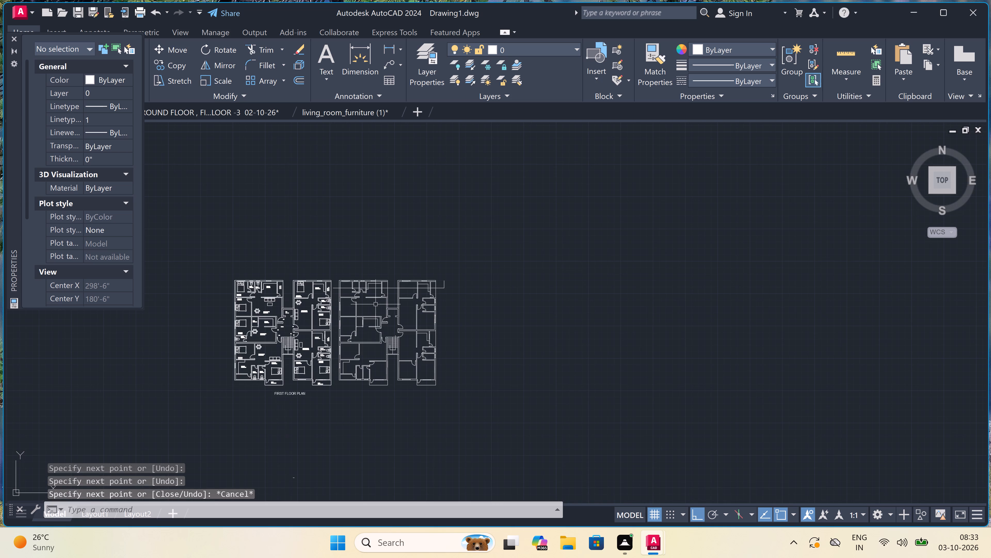
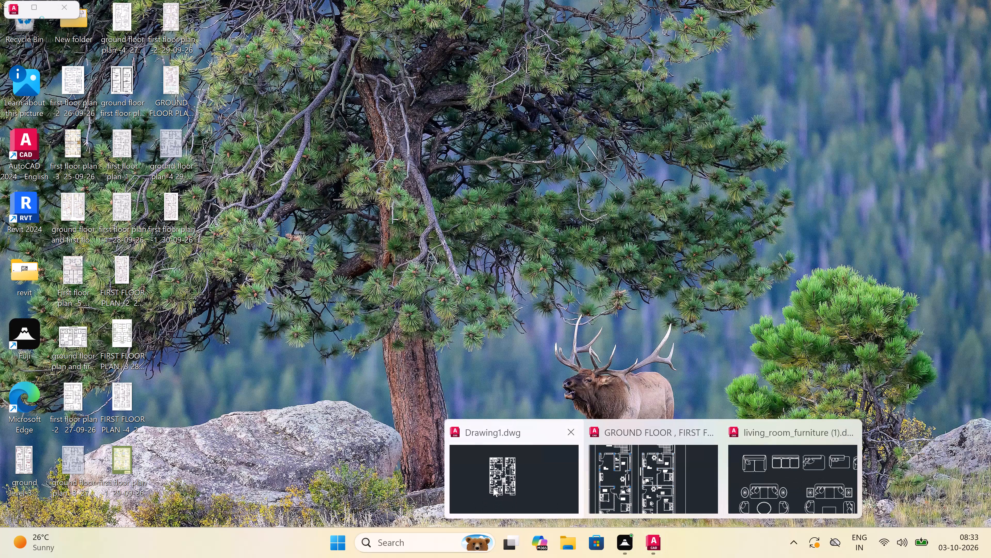
In Drawing1, draw vertical construction lines through the furnished plan's outer southwest corner and the wall west of the southern toilets.
double_click(493, 488)
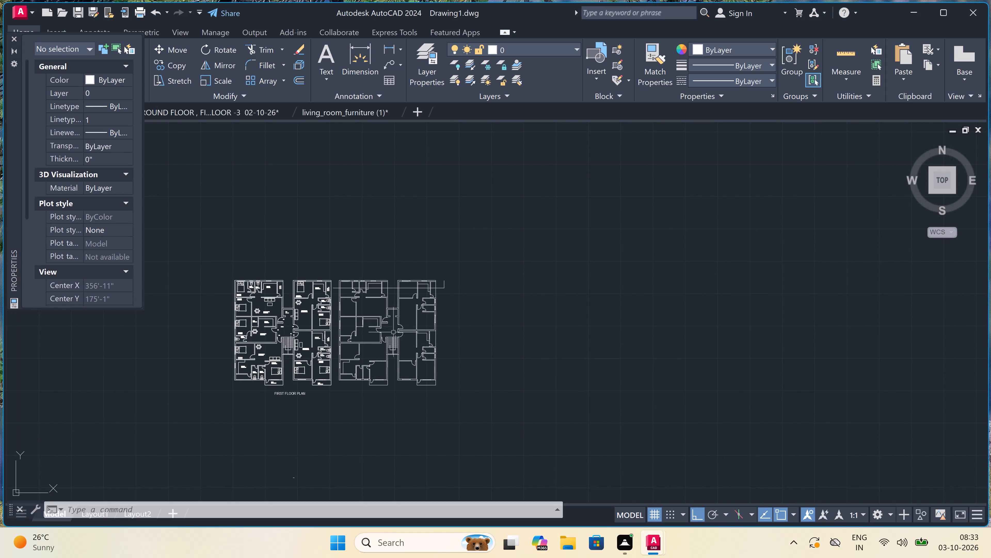
scroll(371, 283, up, 3)
scroll(371, 282, down, 4)
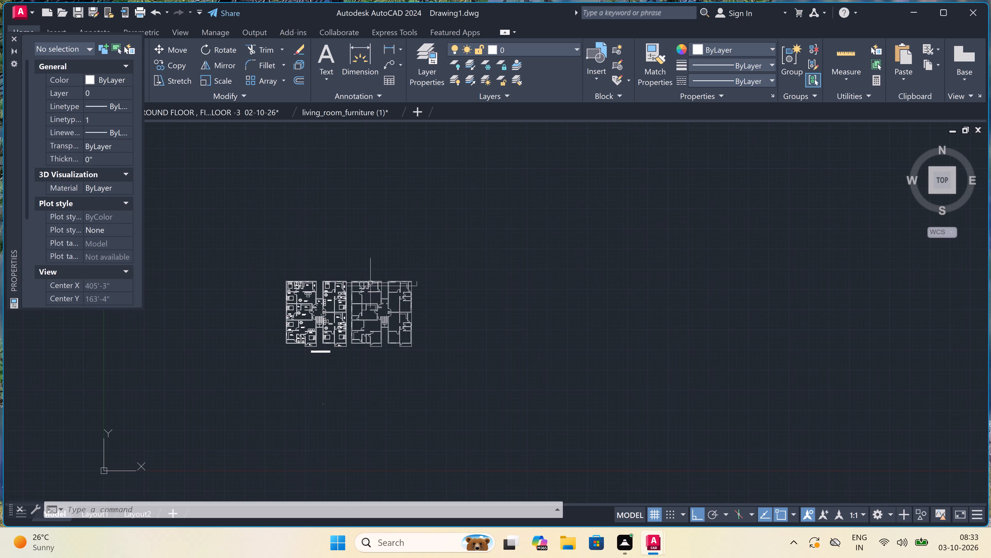
scroll(304, 284, up, 4)
scroll(304, 284, down, 4)
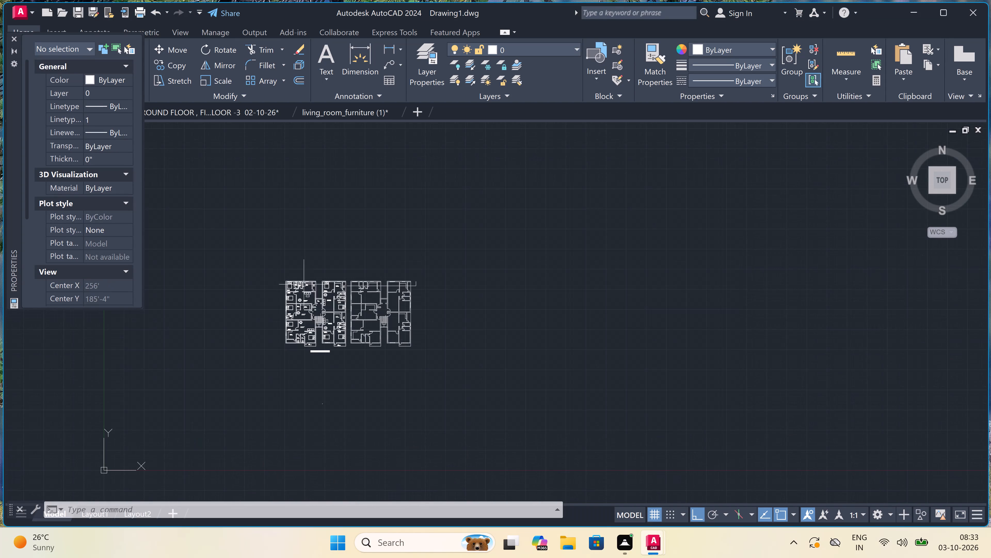
scroll(329, 319, up, 3)
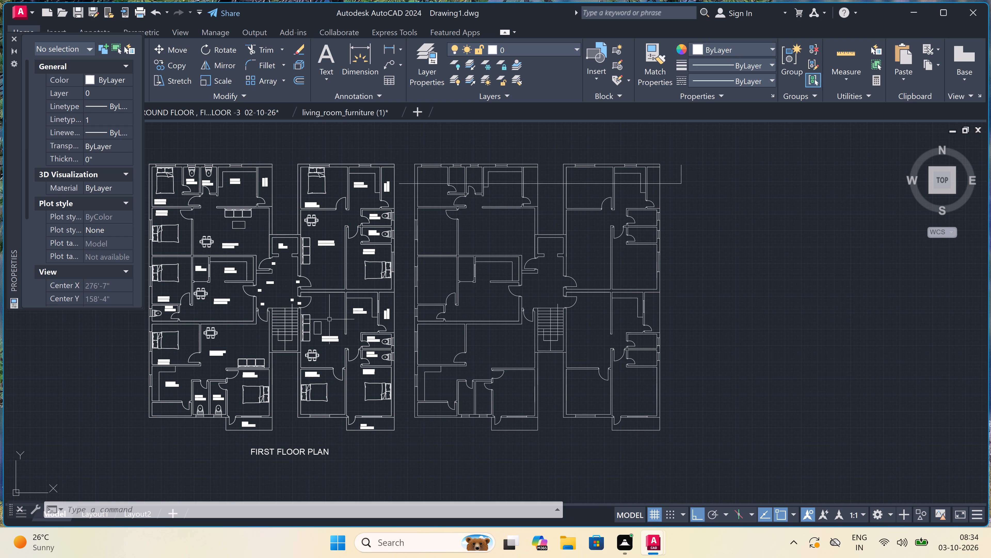
text(XL)
key(space)
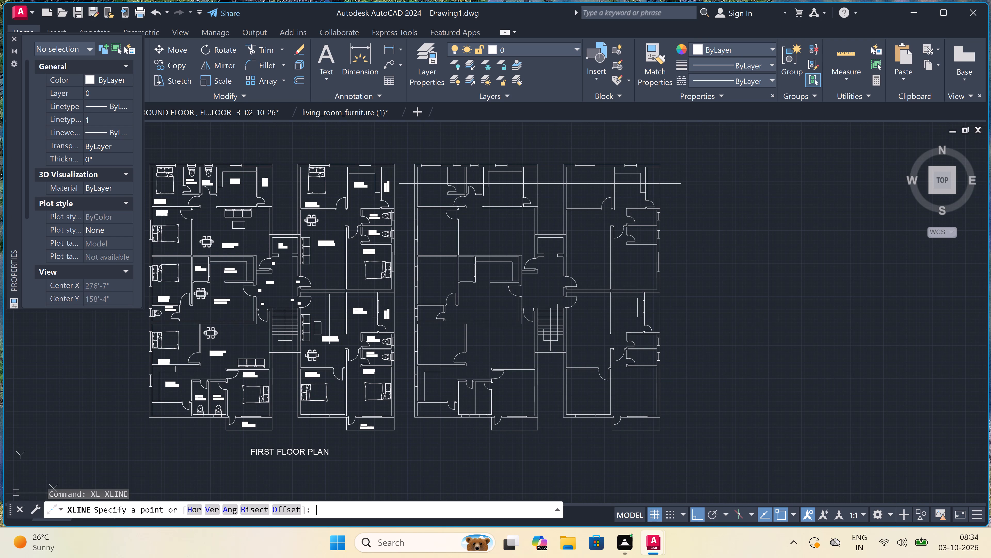
click(208, 506)
scroll(136, 401, up, 2)
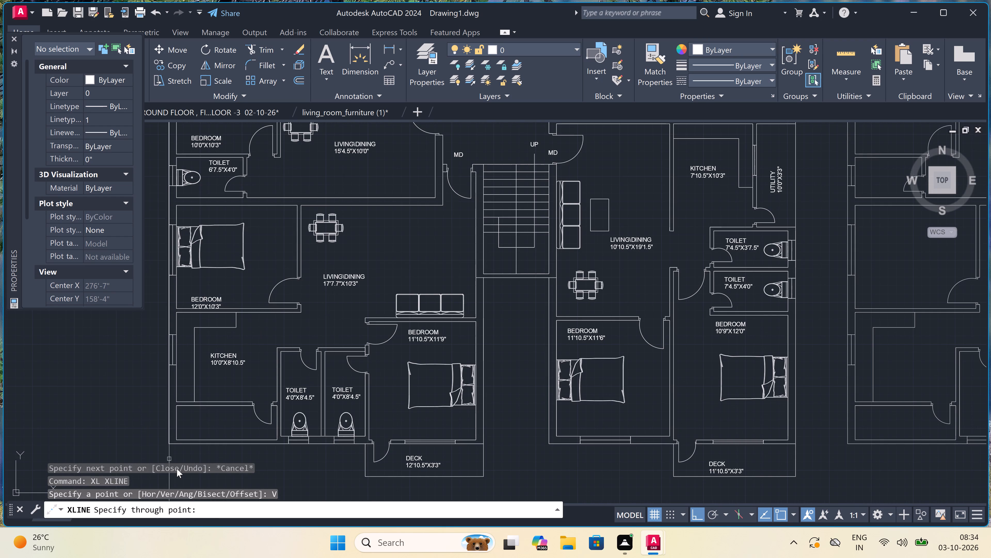
click(165, 445)
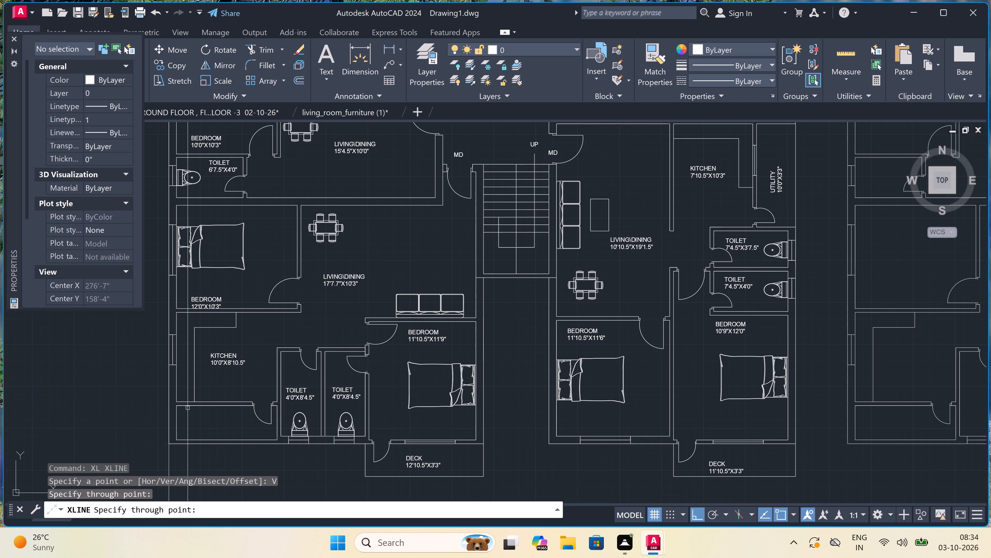
scroll(196, 400, down, 3)
scroll(231, 423, up, 3)
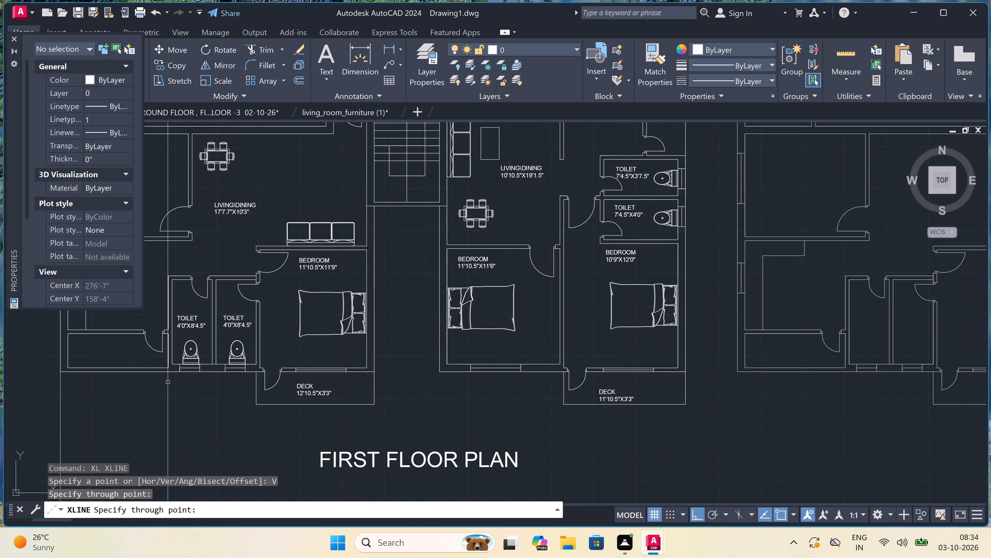
click(169, 374)
Add vertical construction lines through both jambs of the door south of the southwest kitchen.
scroll(160, 375, down, 2)
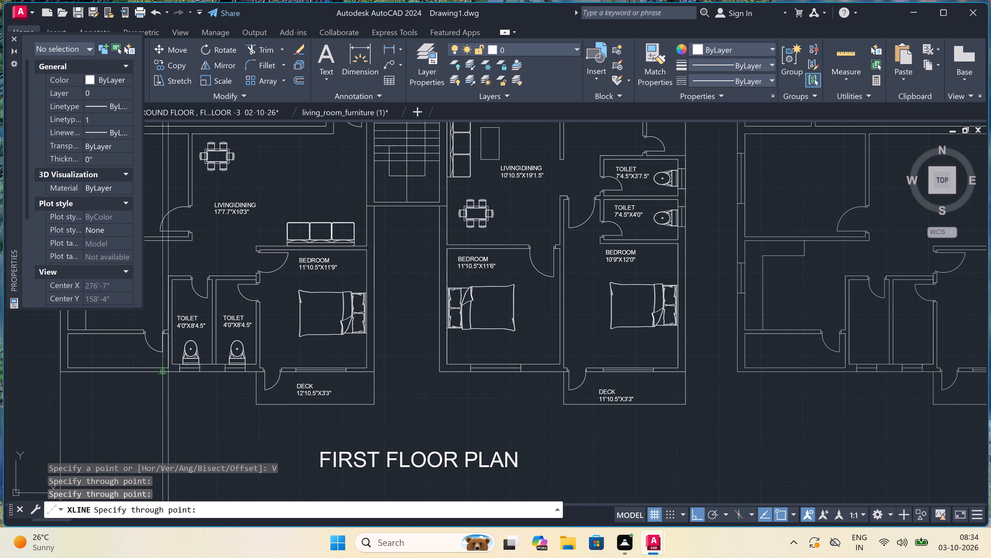
scroll(135, 332, up, 2)
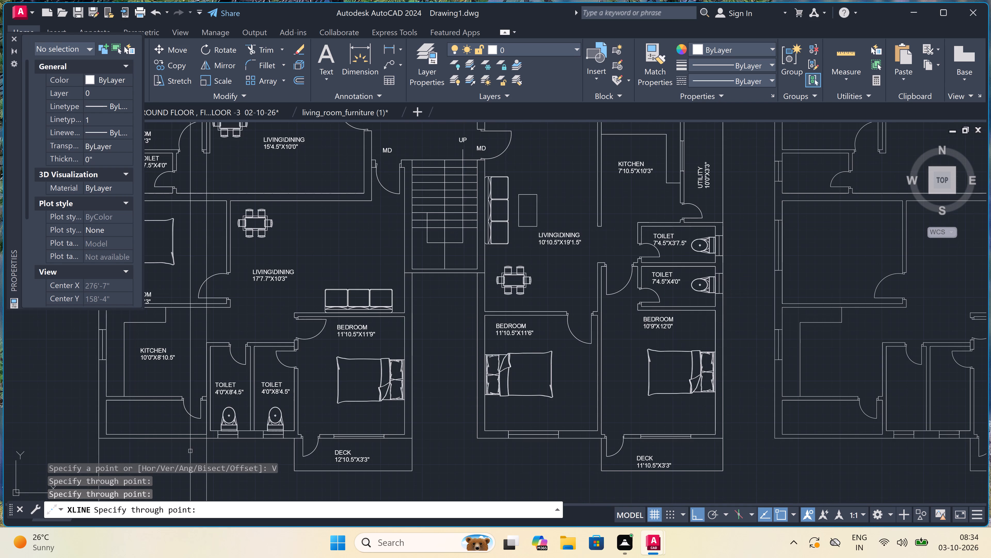
scroll(183, 487, up, 3)
scroll(173, 208, down, 2)
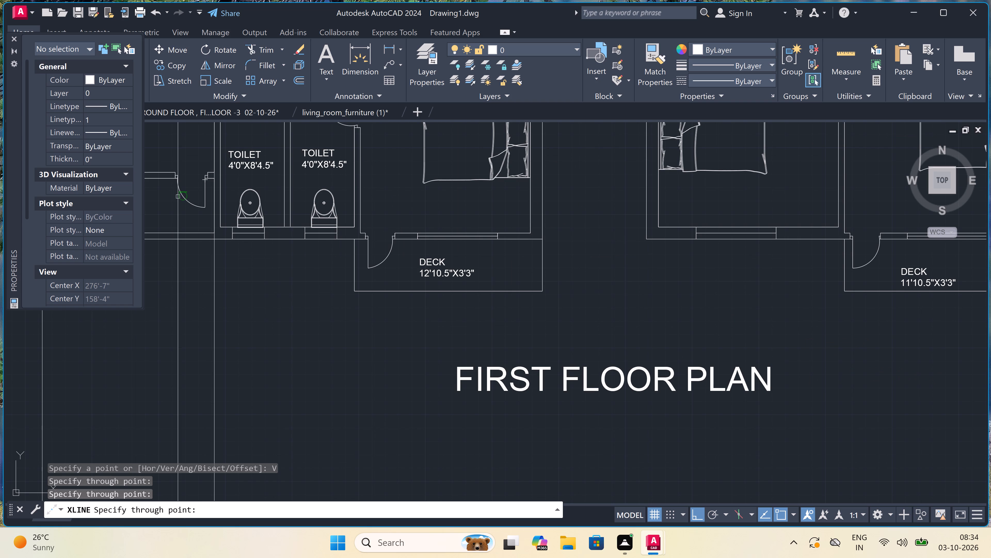
click(171, 177)
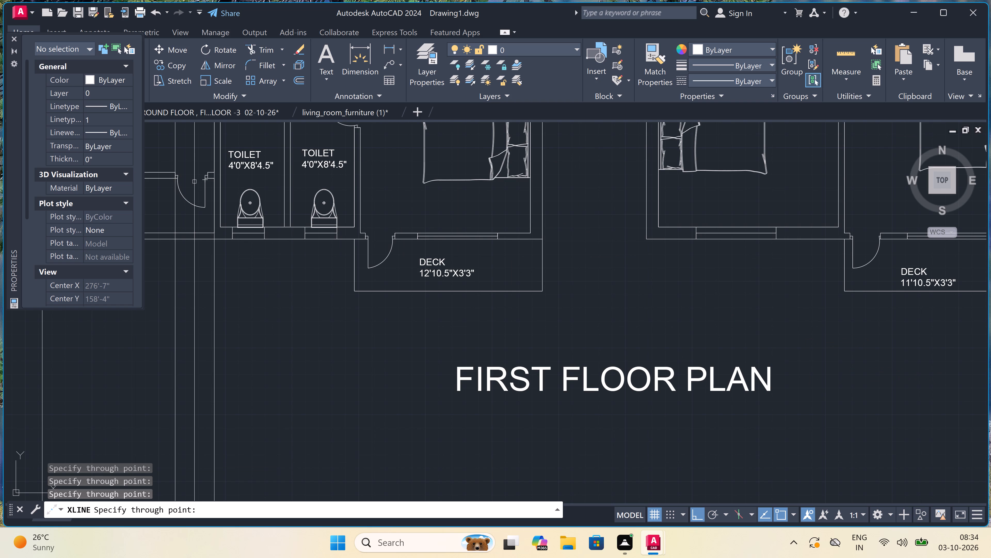
click(207, 181)
Add vertical construction lines through both jambs of each southern toilet window and through the partition between the two toilets.
scroll(207, 181, down, 1)
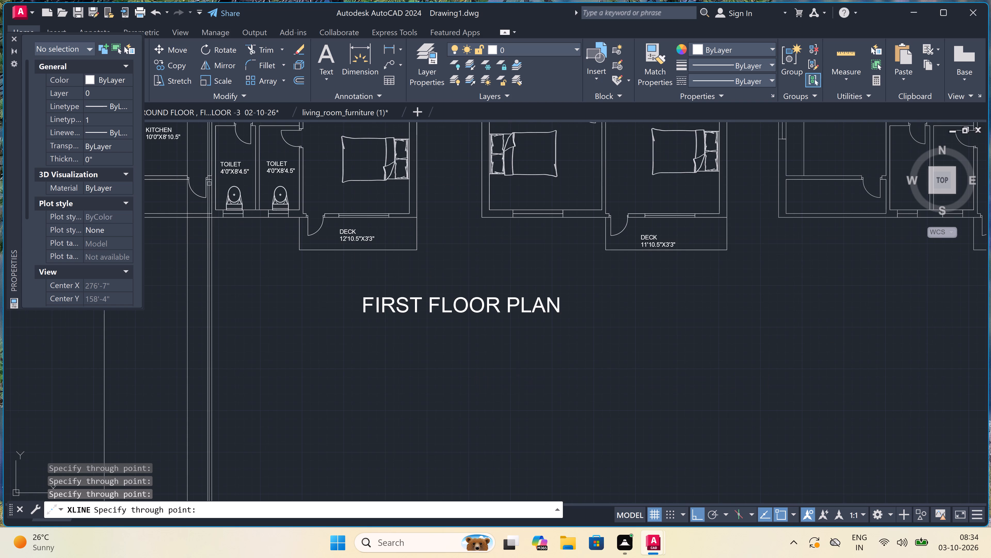
scroll(231, 208, up, 2)
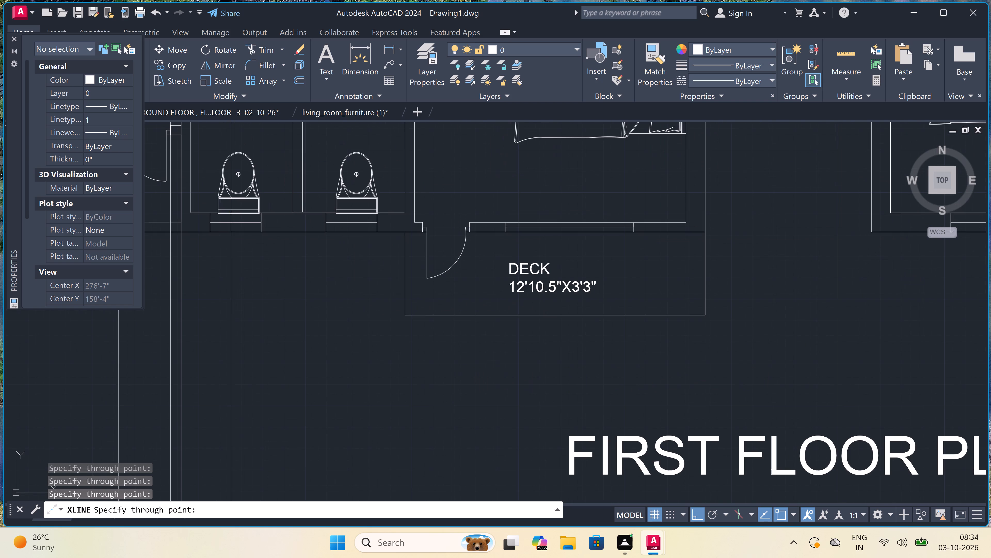
click(211, 233)
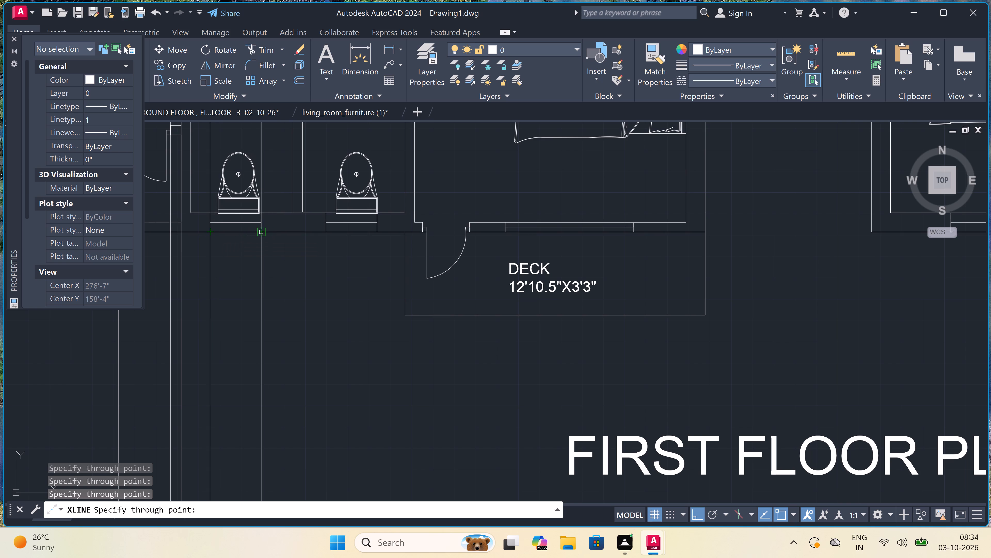
click(262, 236)
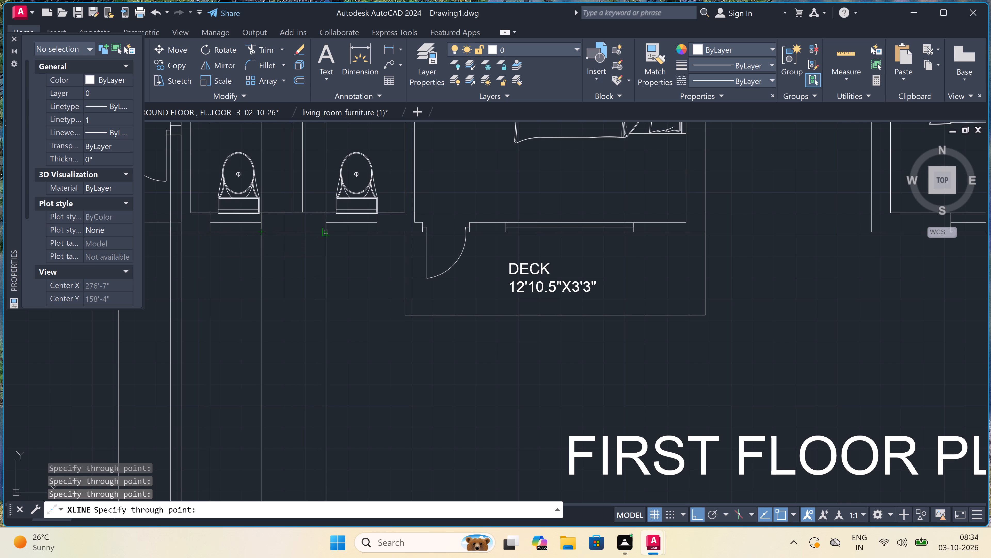
click(324, 233)
click(375, 229)
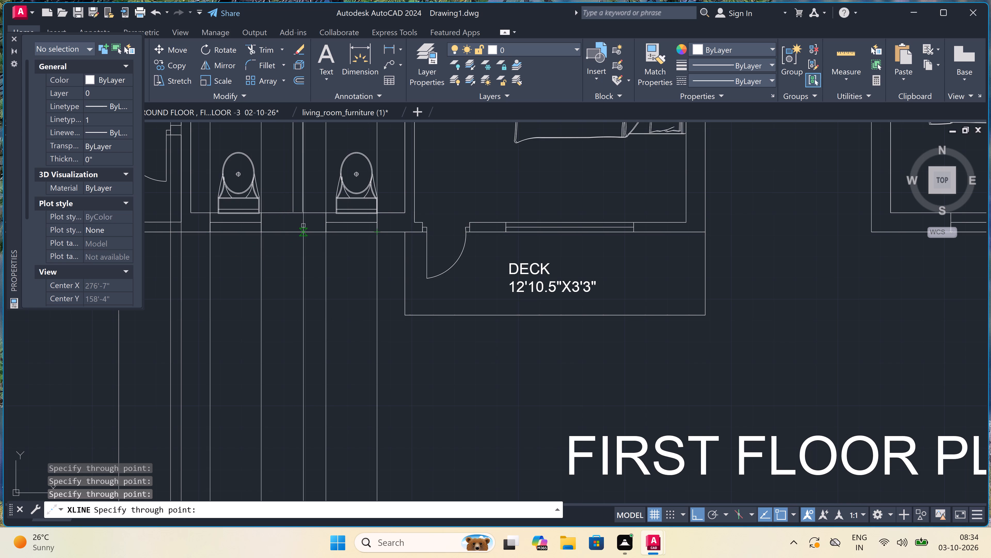
click(303, 226)
Add vertical construction lines through both jambs of the door leading to the 12'10.5"X3'3" deck.
scroll(288, 247, down, 2)
scroll(329, 247, up, 2)
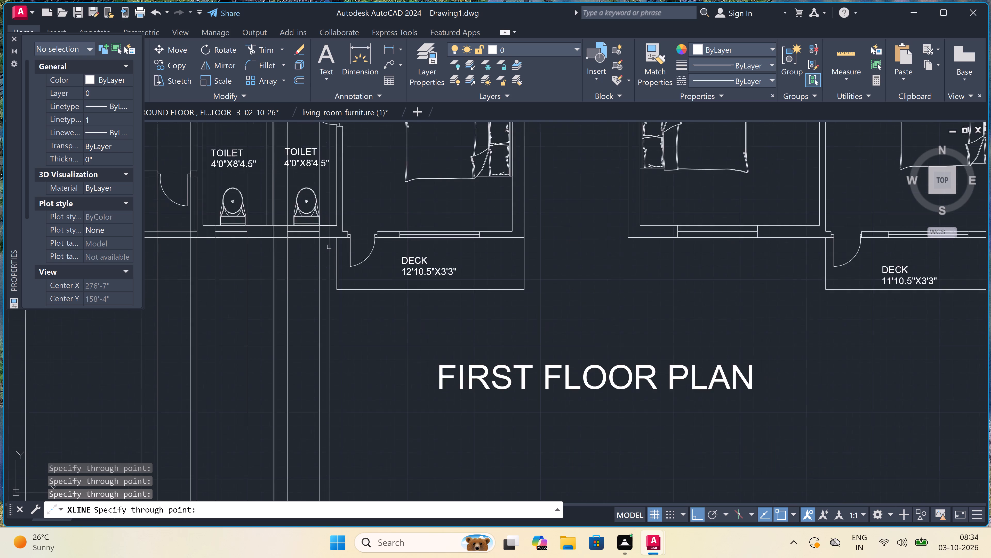
click(355, 234)
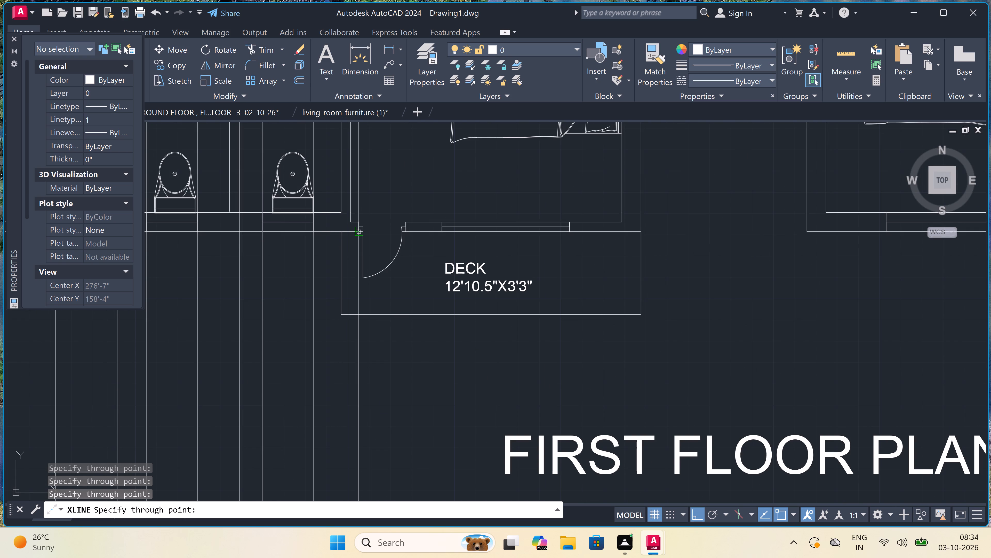
scroll(341, 244, down, 2)
scroll(372, 232, up, 2)
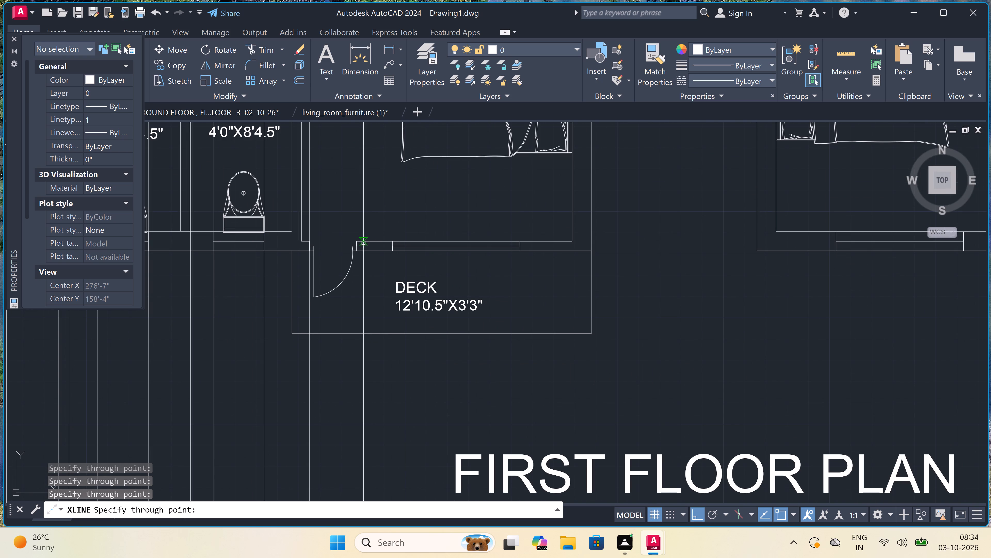
click(358, 251)
Add vertical construction lines through both jambs of the window above the 12'10.5"X3'3" deck and through the western block's outer southeast corner.
scroll(358, 251, down, 1)
scroll(417, 251, up, 3)
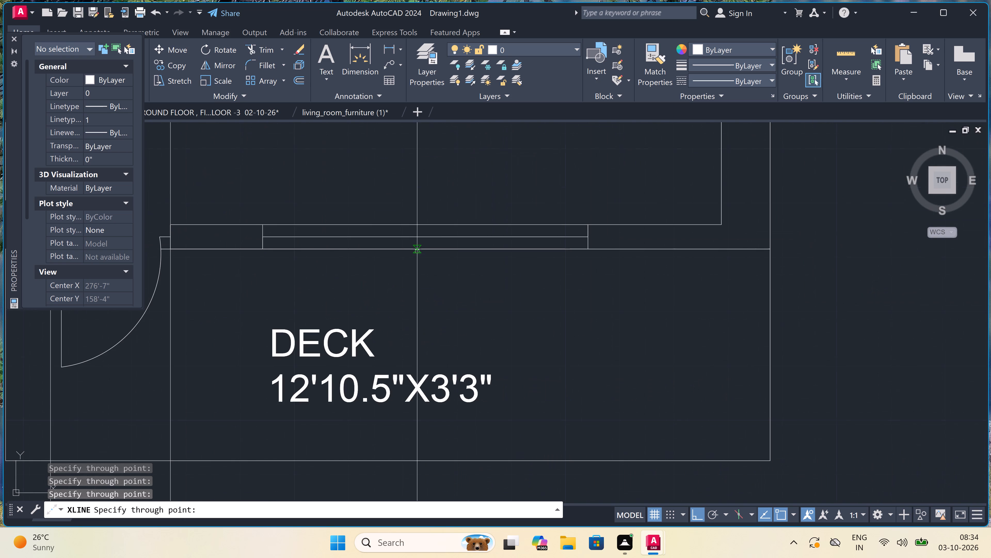
click(264, 247)
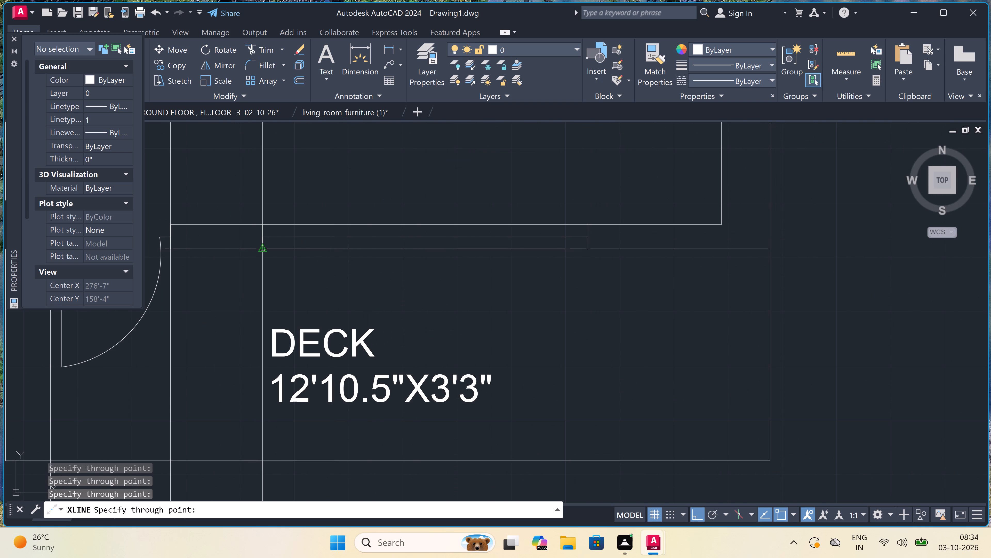
scroll(271, 245, down, 1)
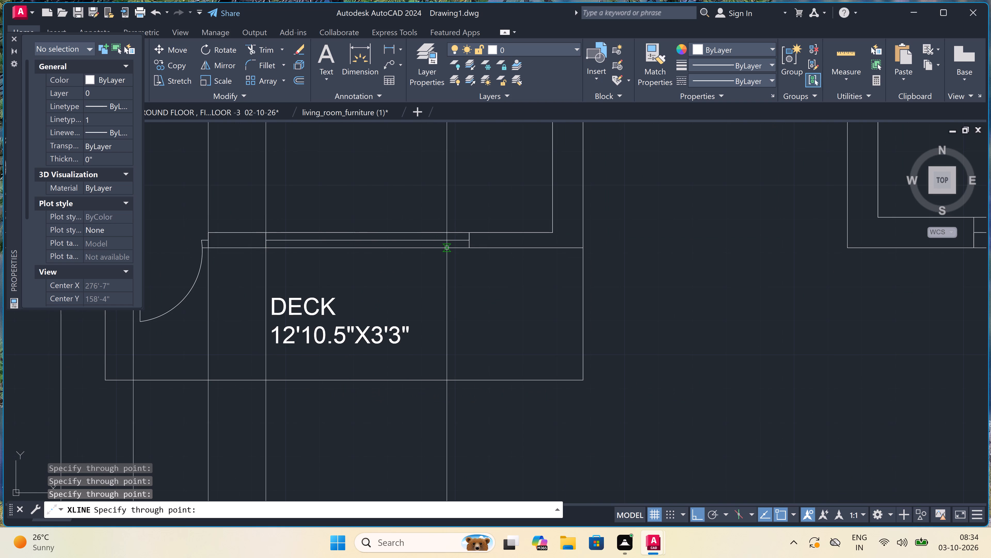
click(474, 247)
scroll(440, 263, down, 3)
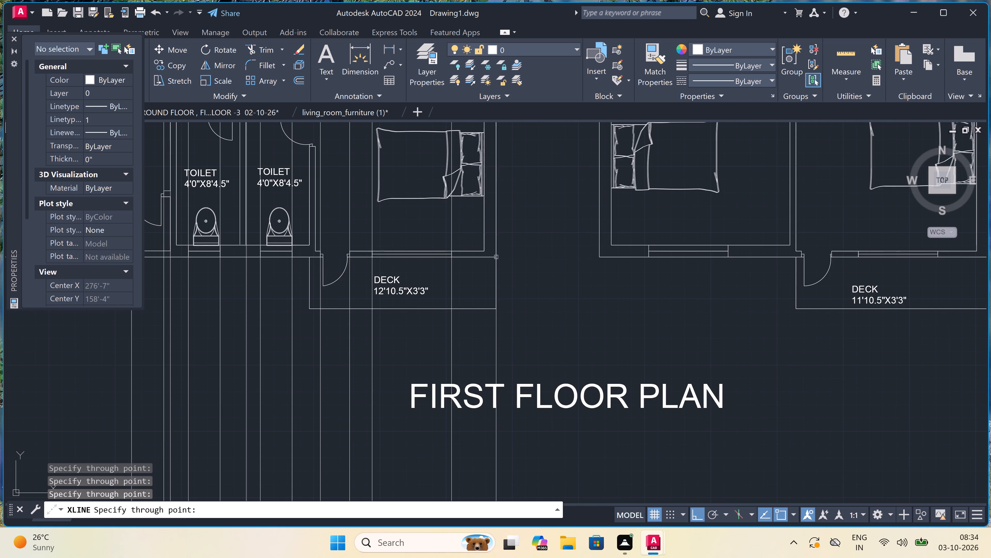
scroll(504, 256, up, 2)
click(476, 259)
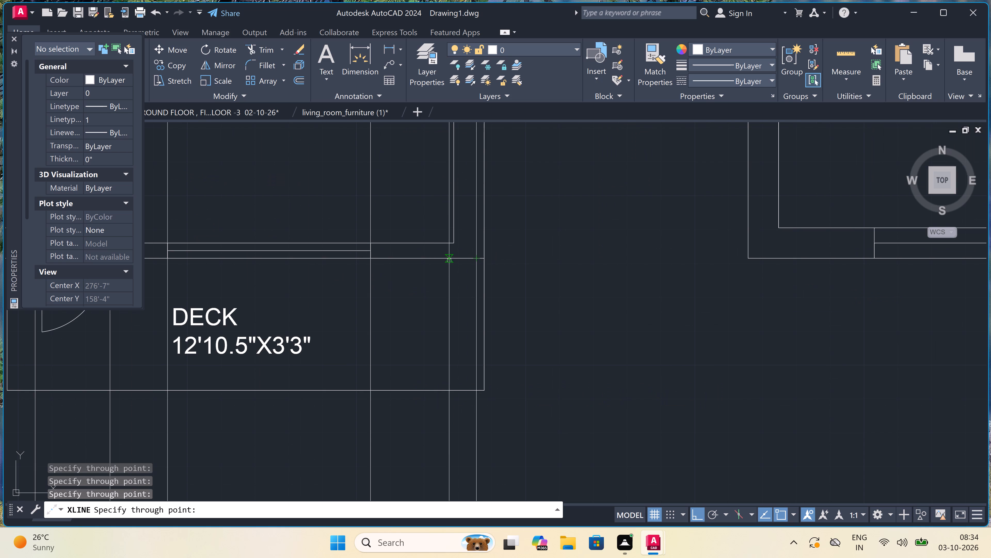
scroll(491, 251, up, 2)
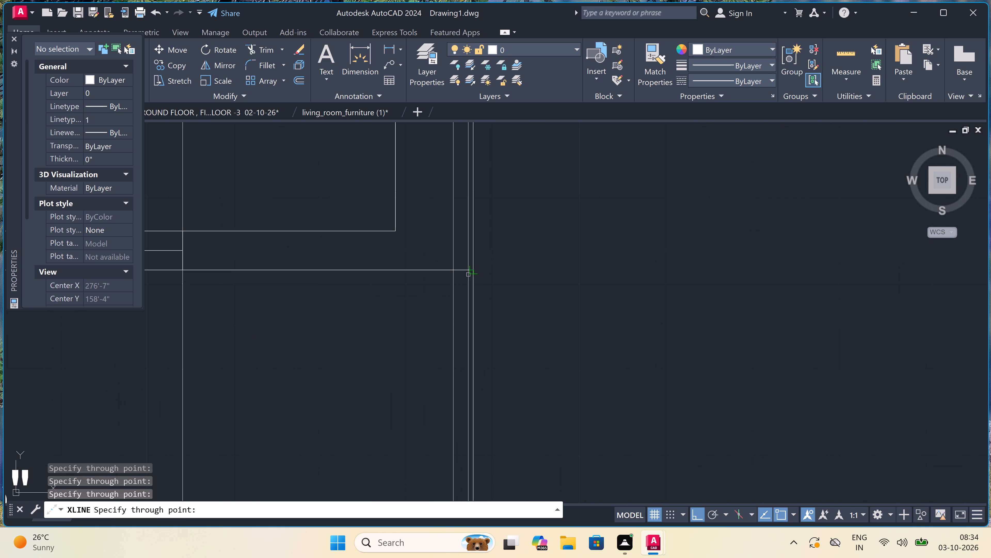
click(472, 270)
key(Escape)
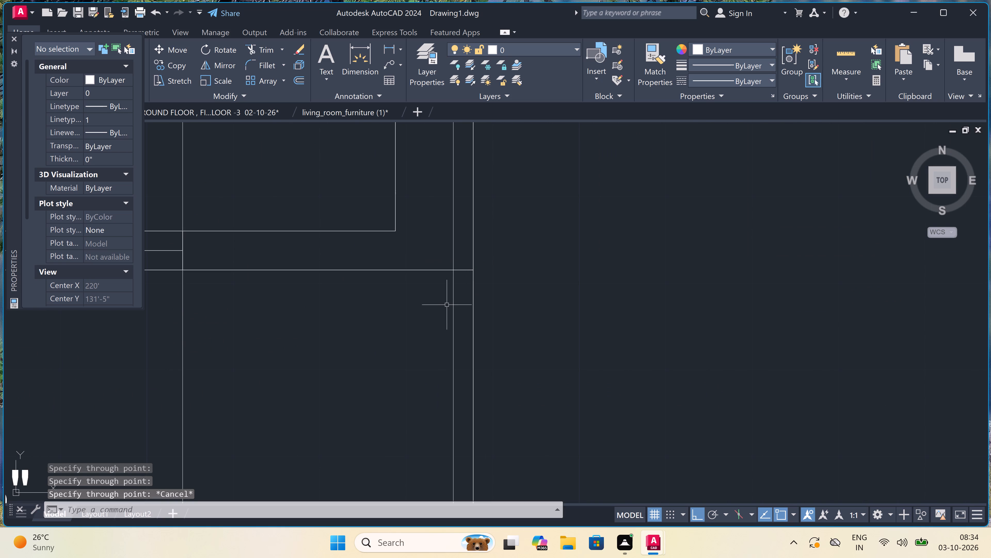
Erase the stray vertical construction line just west of the western block's outer southeast corner.
click(463, 308)
click(428, 347)
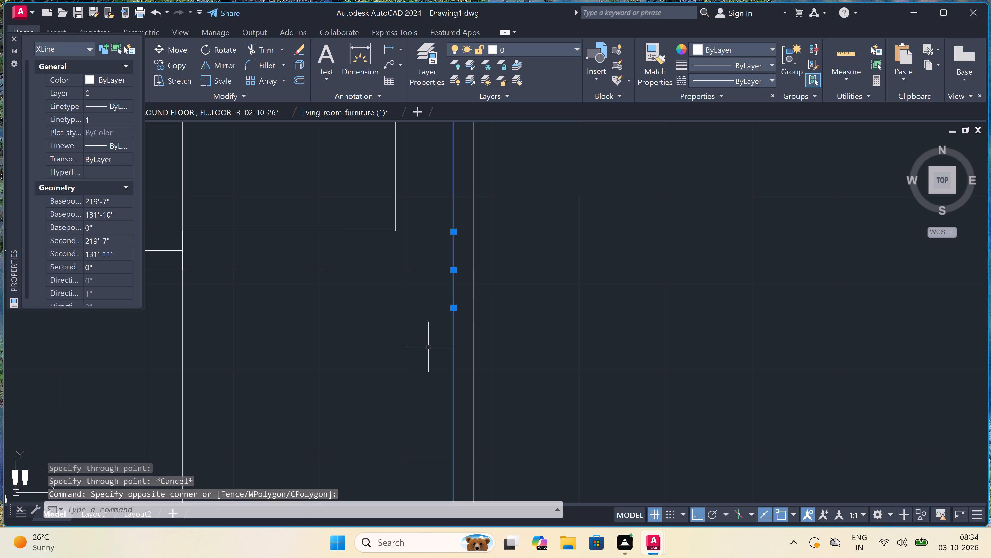
key(Delete)
Add vertical construction lines through the eastern block's outer west wall face and both jambs of the 11'10.5"X11'6" bedroom's southern window.
scroll(428, 346, down, 1)
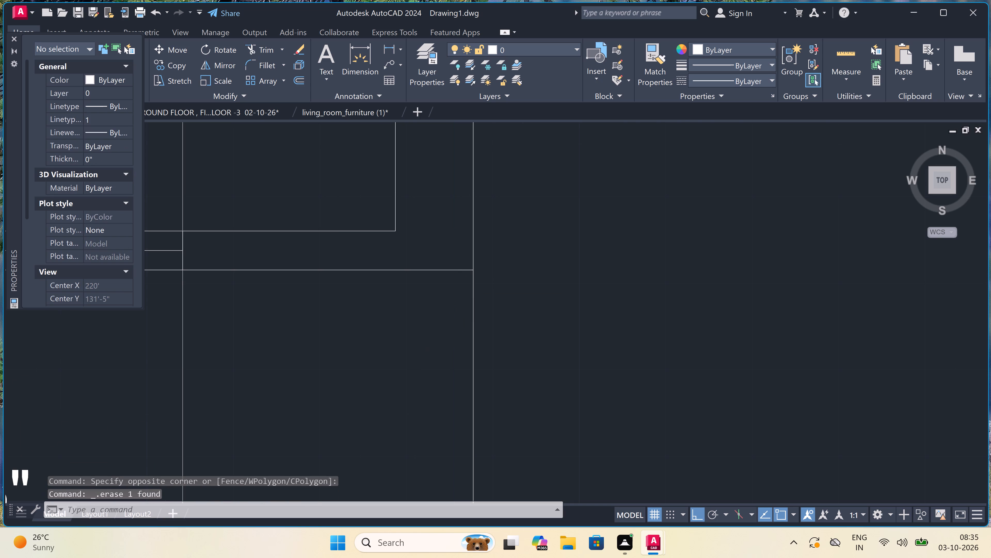
scroll(428, 346, down, 9)
scroll(425, 314, up, 4)
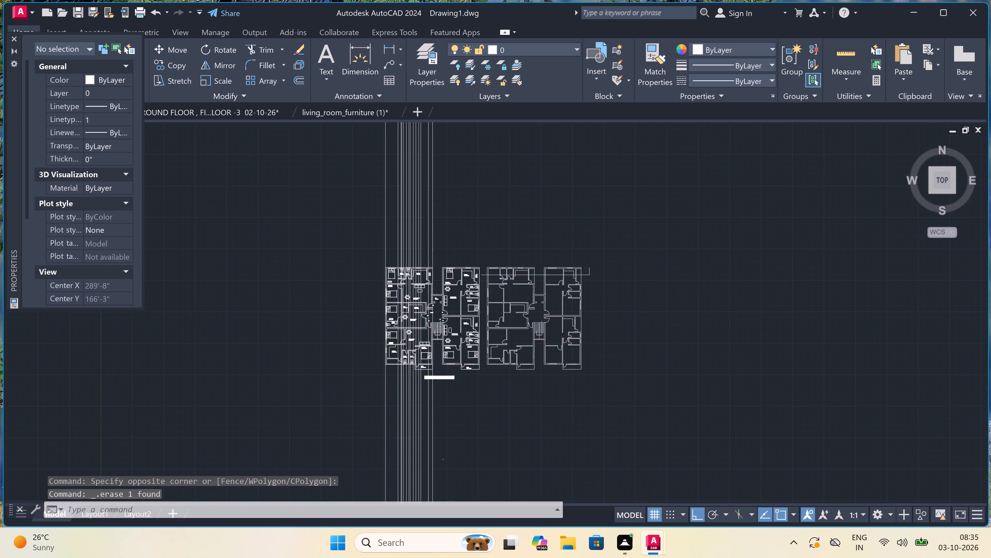
scroll(506, 205, up, 2)
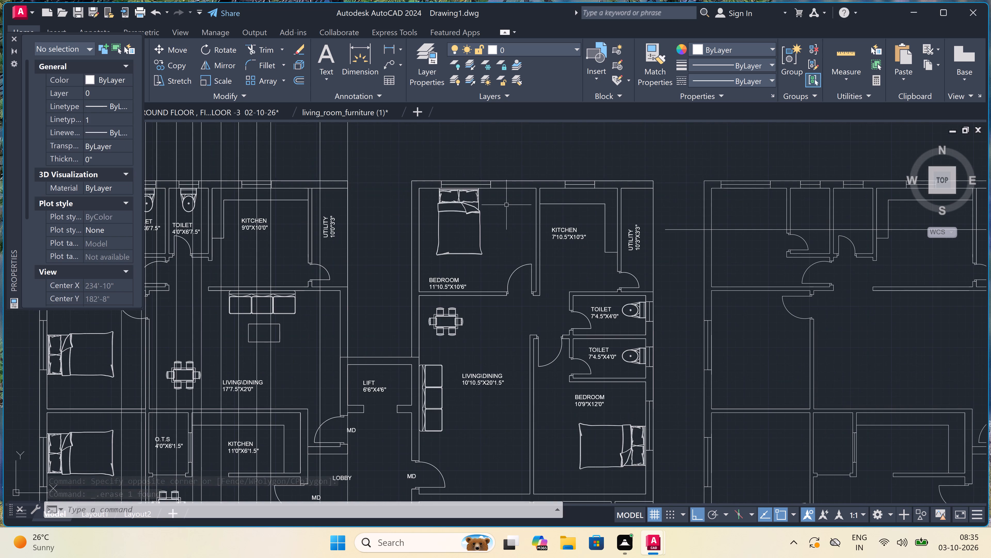
text(XL)
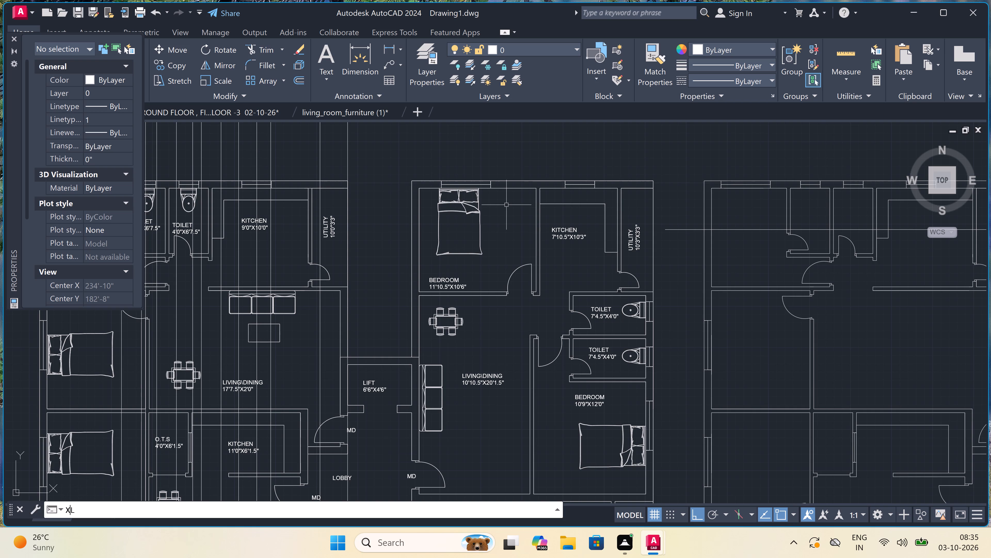
key(space)
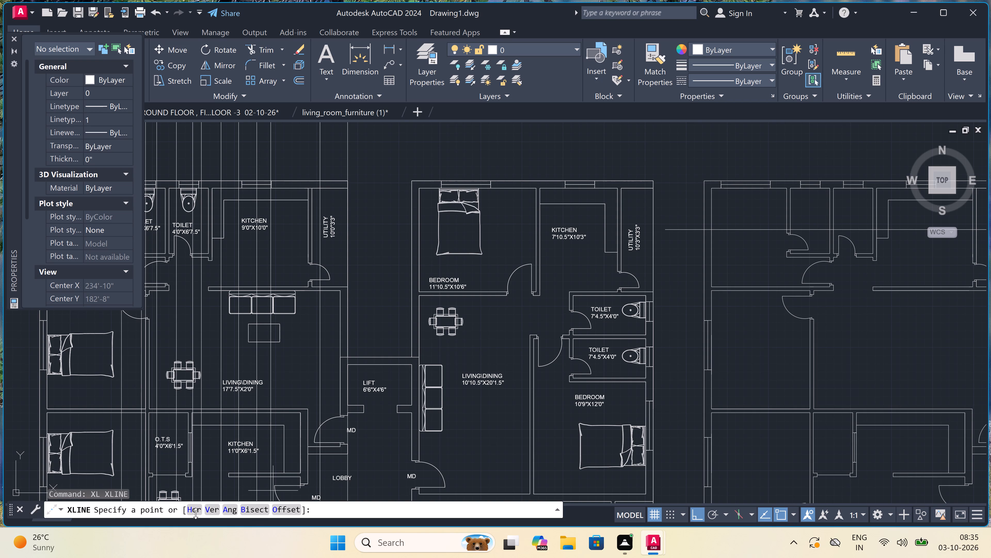
click(210, 509)
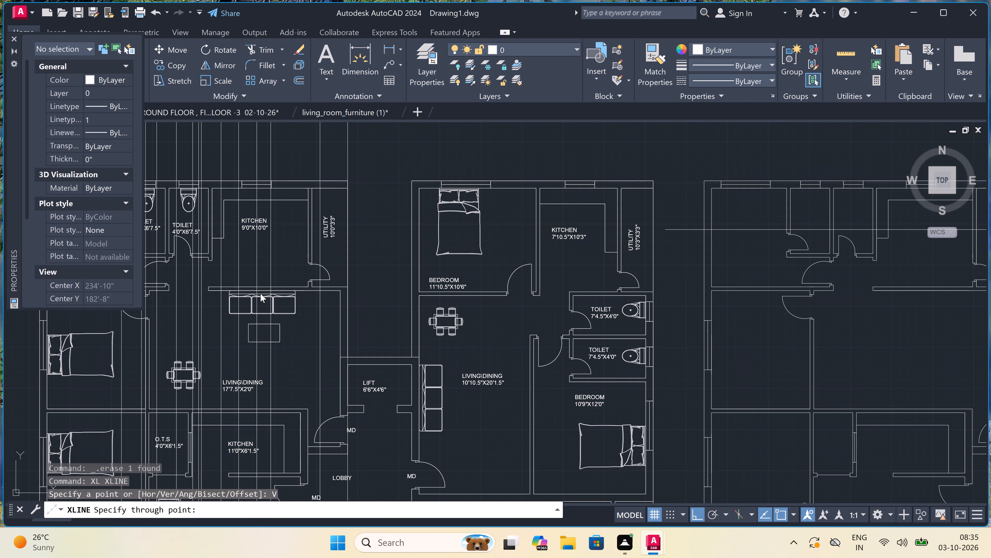
scroll(381, 328, down, 2)
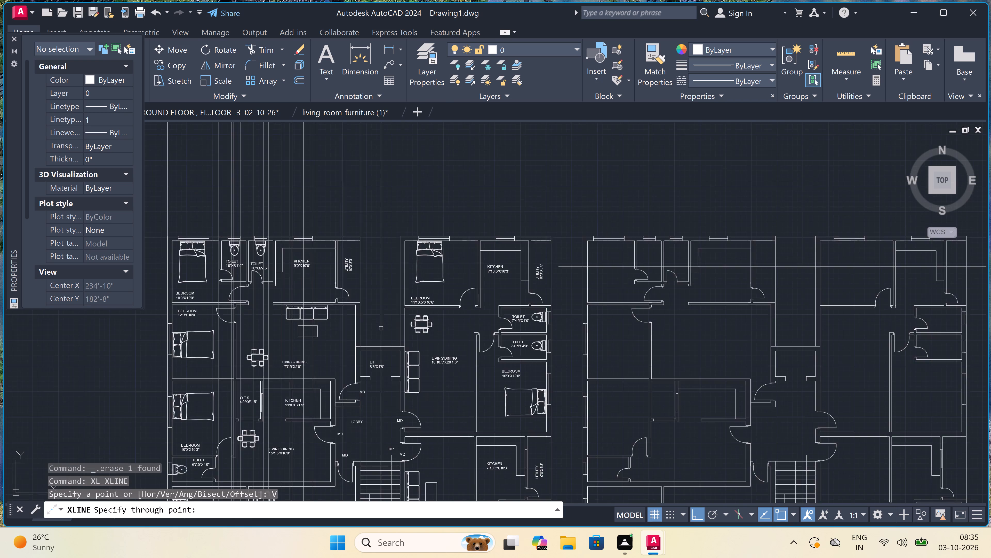
scroll(381, 328, down, 1)
scroll(366, 423, up, 1)
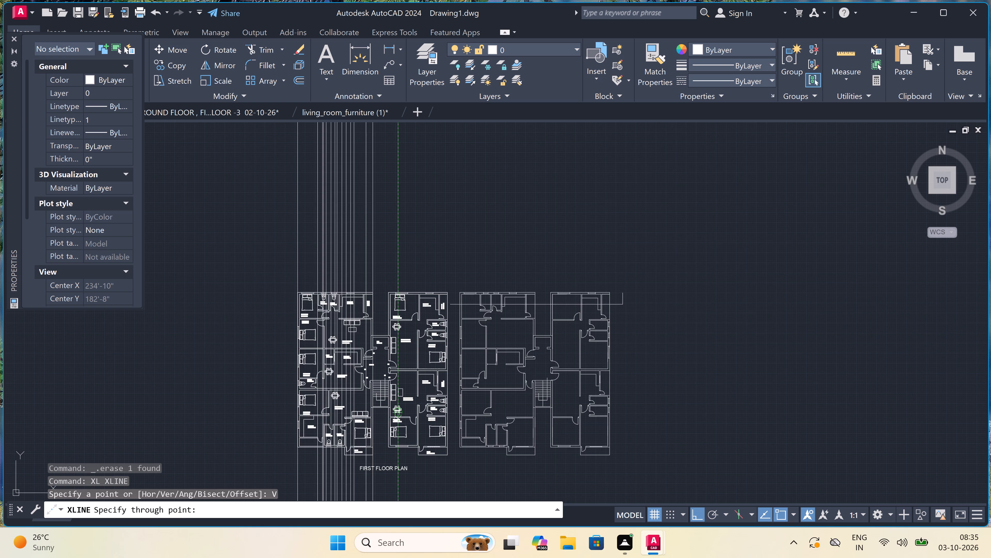
scroll(366, 423, up, 1)
scroll(415, 403, up, 2)
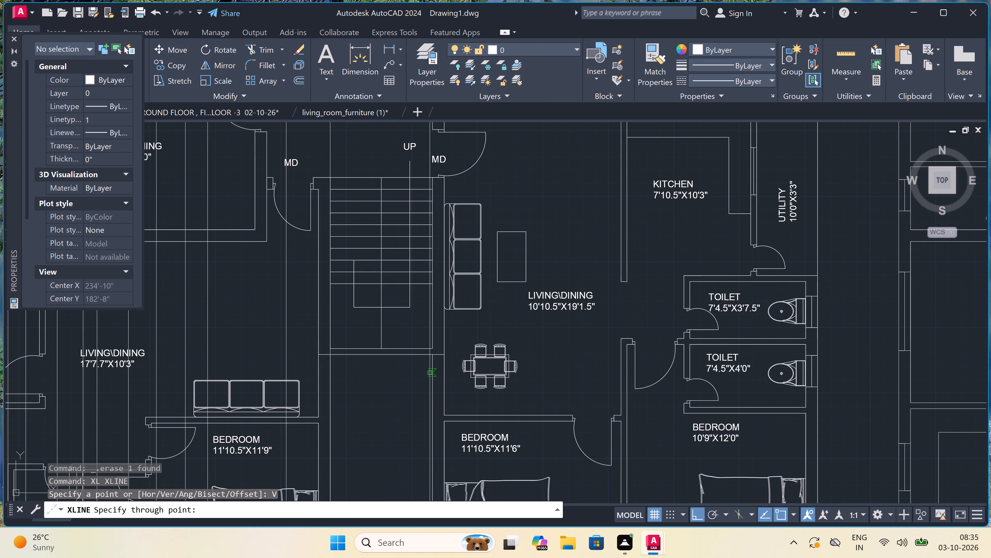
click(429, 359)
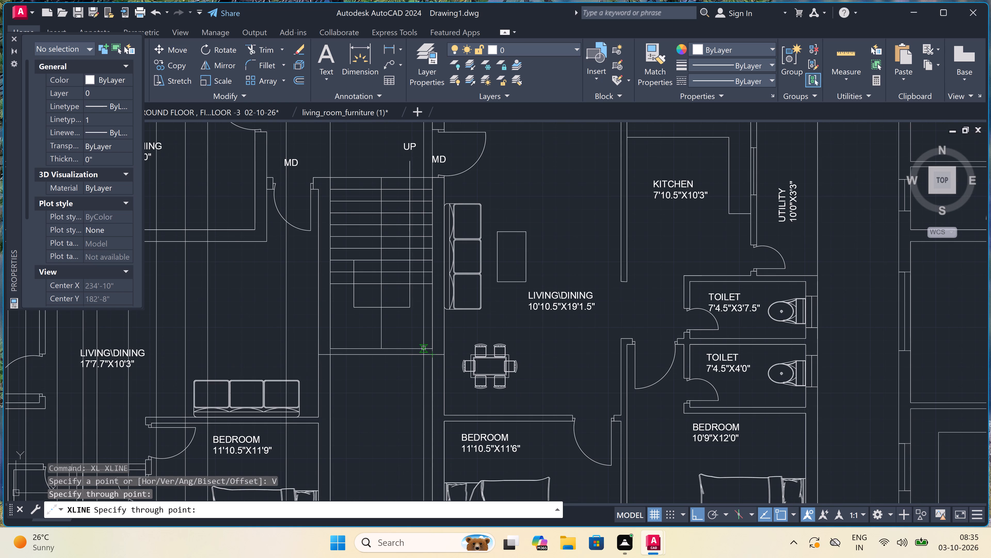
scroll(412, 323, down, 4)
scroll(446, 414, up, 3)
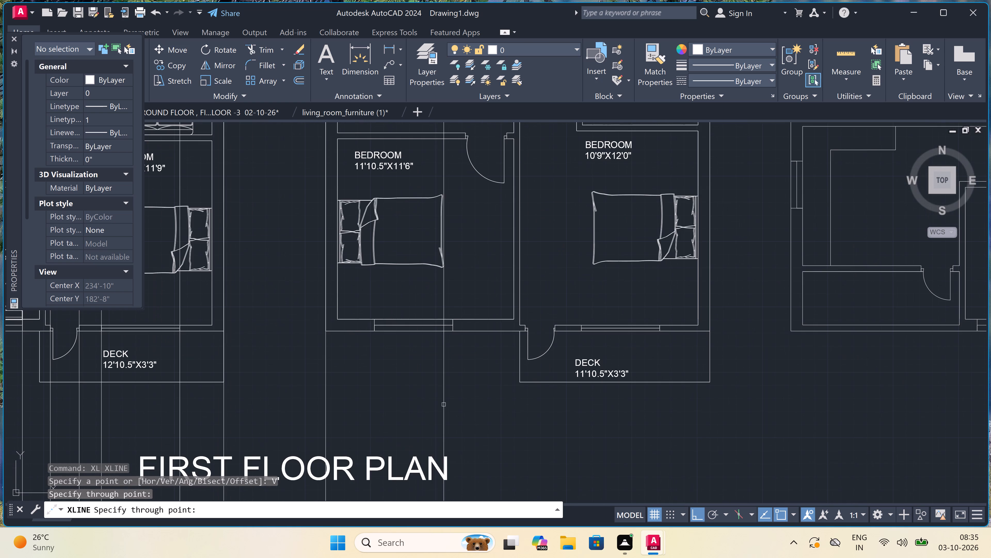
click(371, 330)
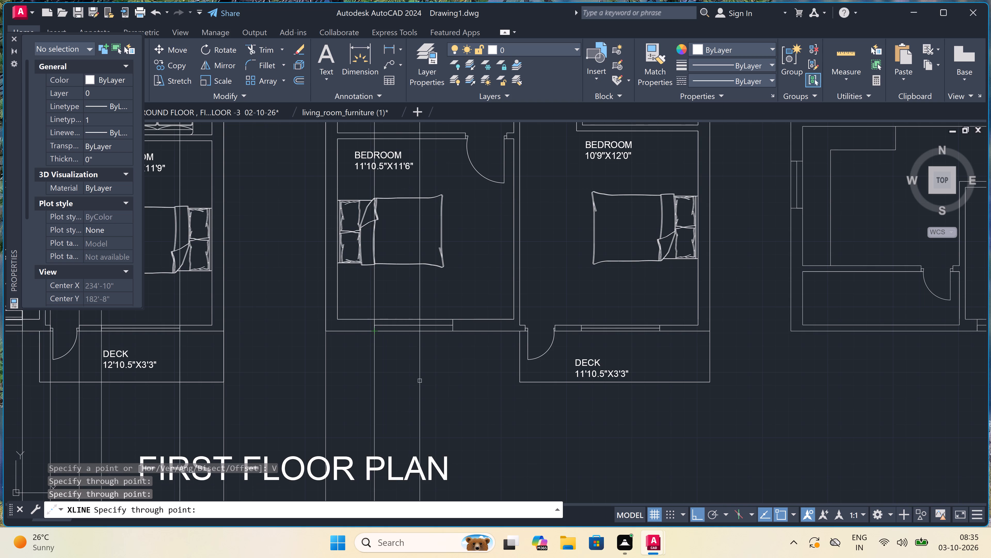
click(451, 333)
Add vertical construction lines through both jambs of the door leading to the 11'10.5"X3'3" deck.
scroll(426, 351, down, 3)
scroll(453, 347, up, 3)
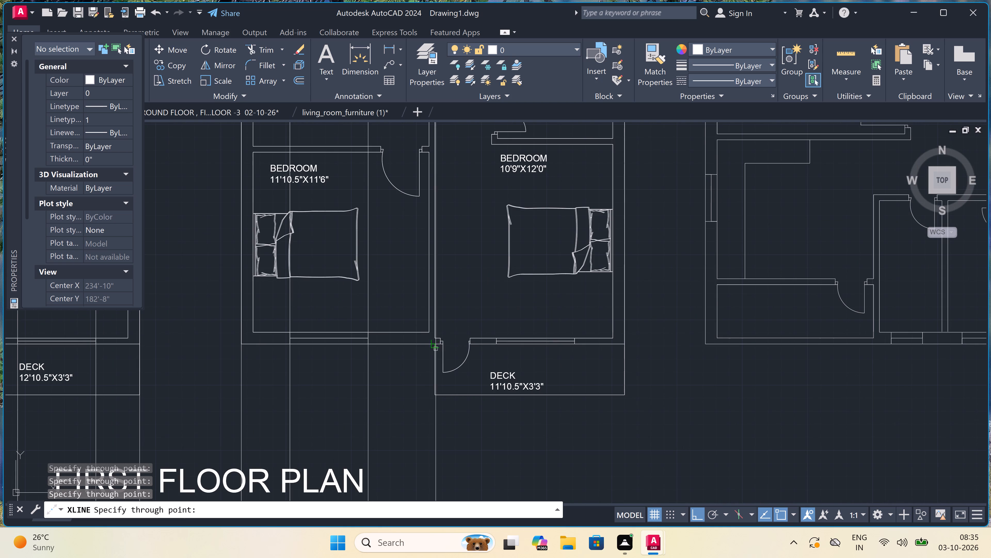
scroll(444, 351, up, 3)
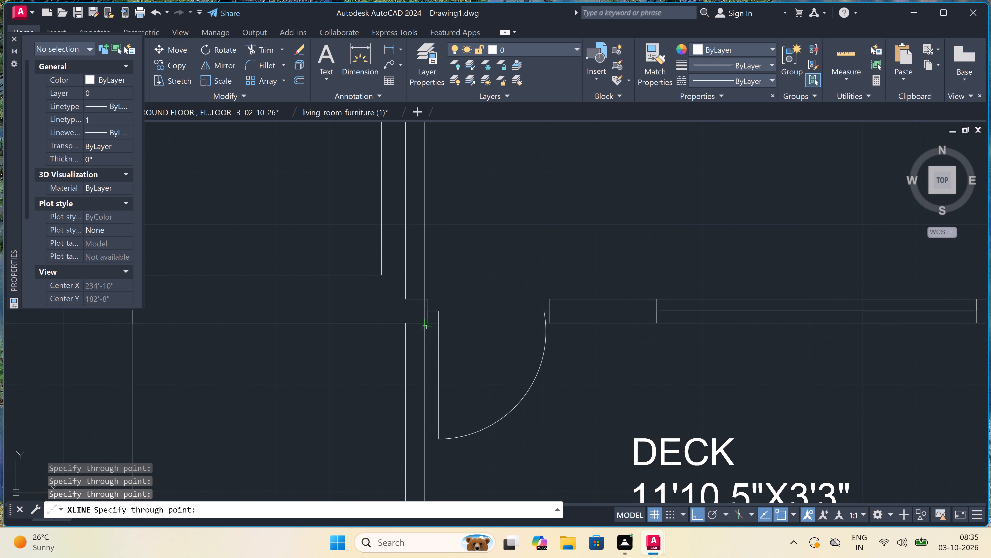
click(425, 326)
scroll(425, 326, down, 3)
scroll(469, 310, up, 2)
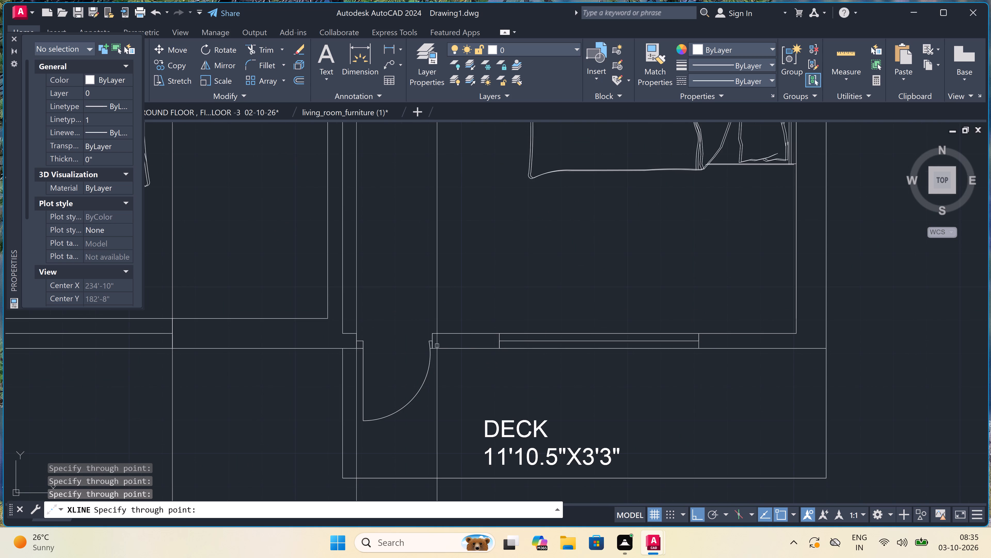
click(431, 341)
Add vertical construction lines through both jambs of the window above the 11'10.5"X3'3" deck and through the eastern block's outer southeast corner.
scroll(431, 341, down, 3)
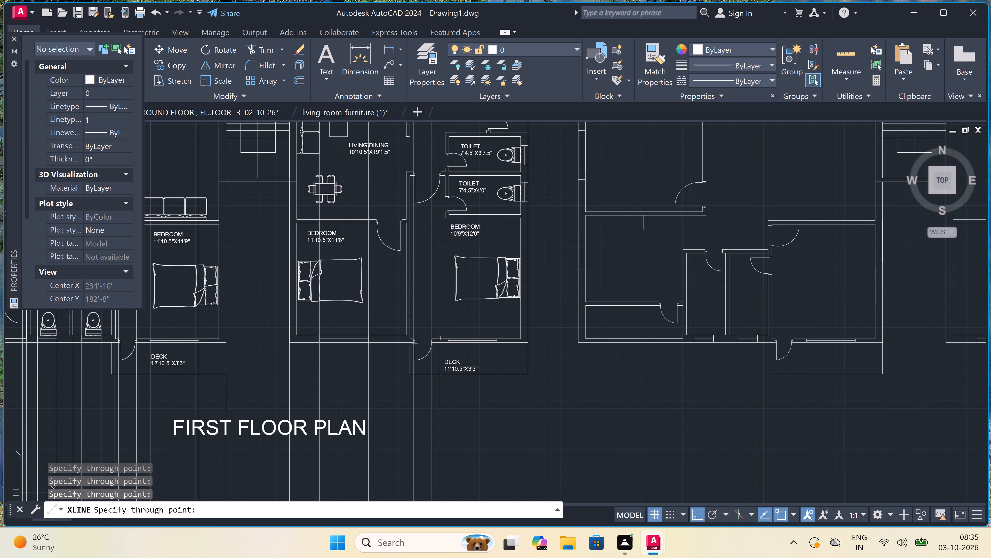
scroll(481, 337, up, 3)
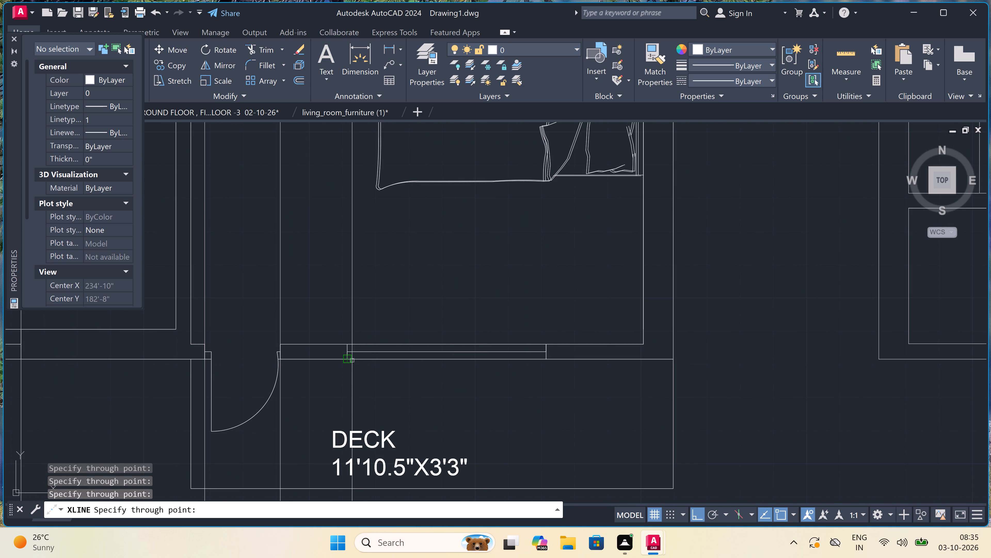
double_click(350, 360)
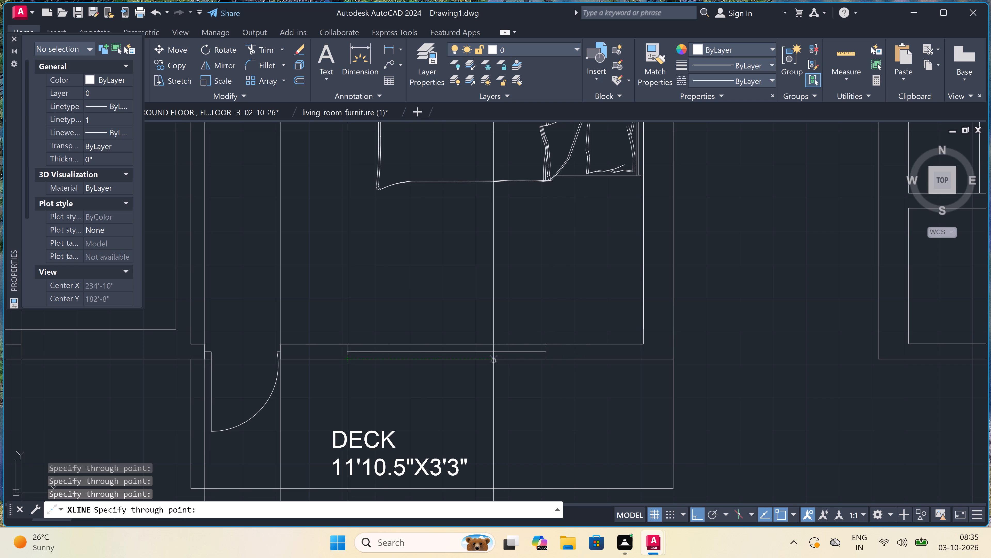
double_click(543, 359)
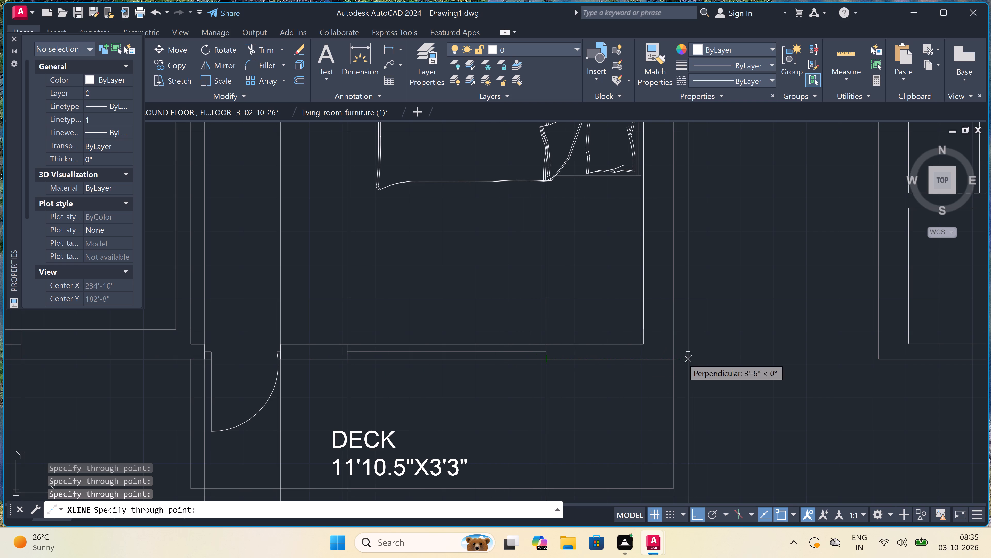
double_click(677, 362)
Add vertical construction lines through the outer and inner faces of the stripped copy's westernmost wall.
scroll(456, 396, down, 1)
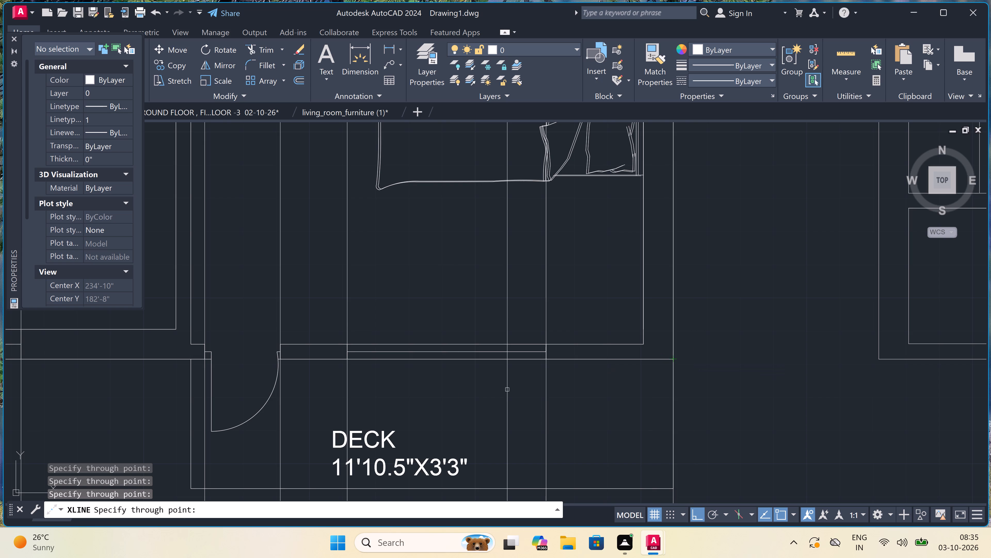
scroll(456, 396, down, 7)
scroll(471, 355, up, 4)
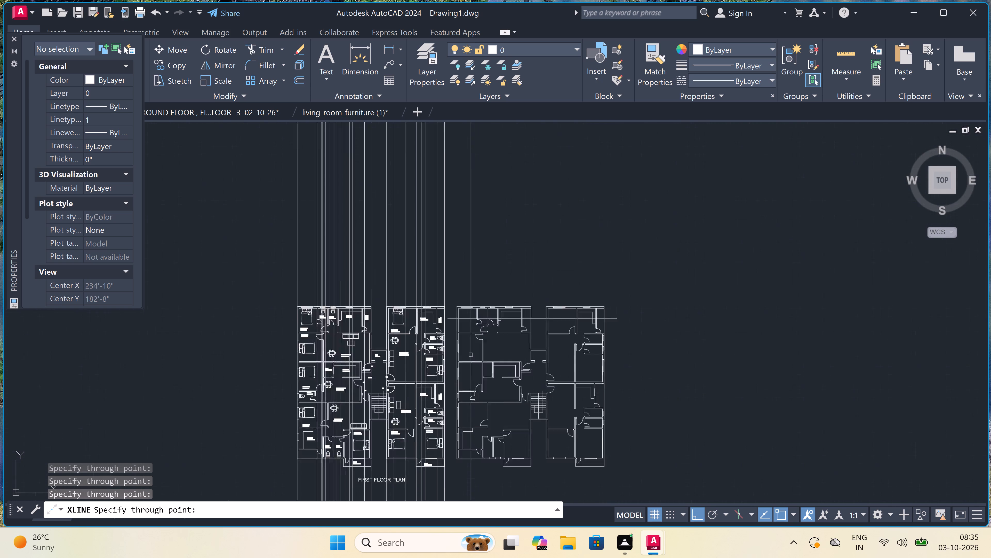
scroll(426, 294, up, 4)
scroll(483, 274, down, 4)
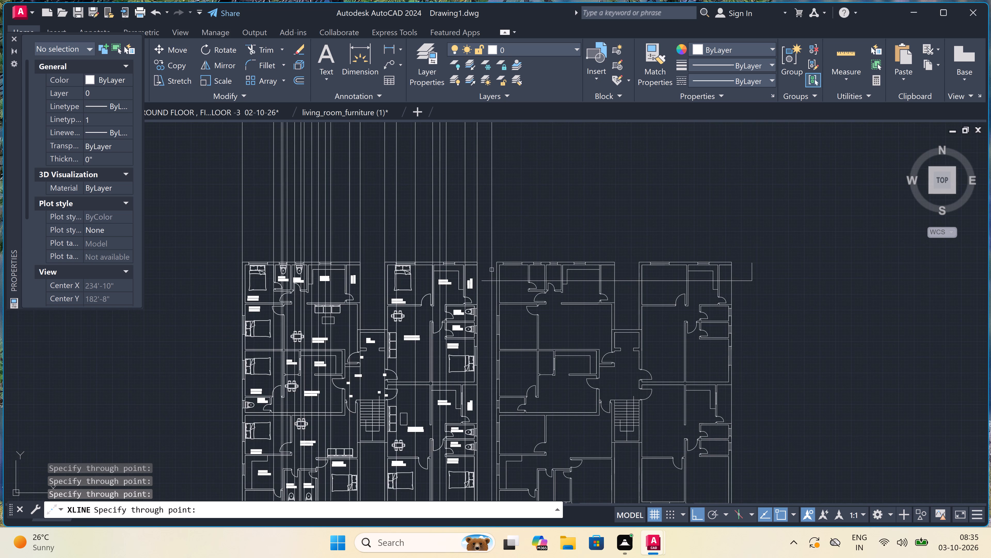
scroll(514, 261, up, 5)
scroll(443, 374, down, 3)
scroll(425, 409, up, 3)
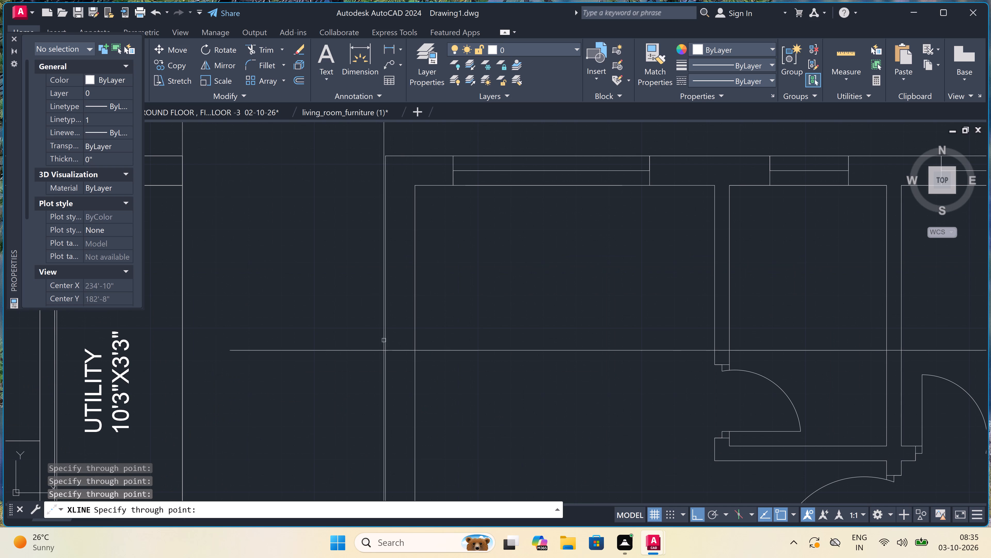
click(388, 356)
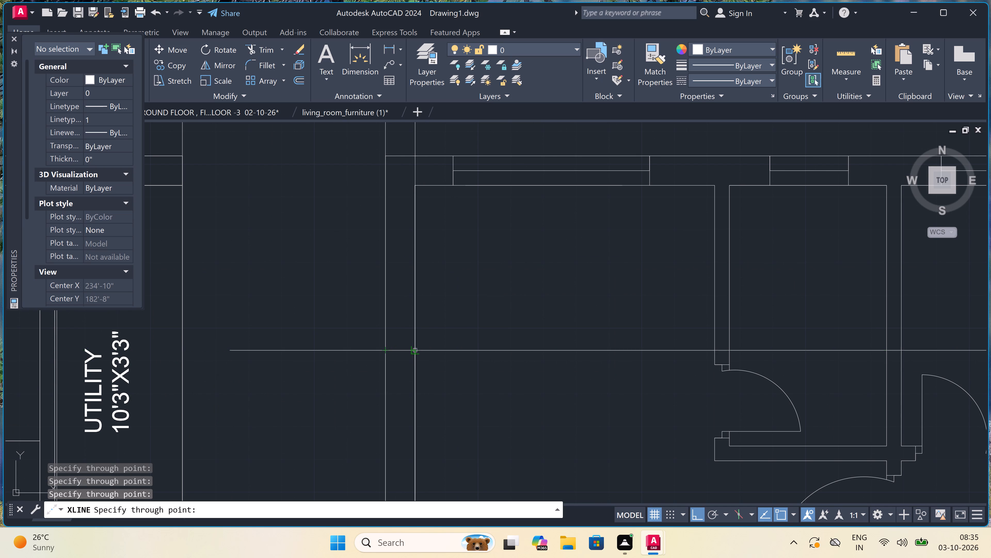
click(414, 348)
Add vertical construction lines through both jambs of the northern window in the stripped copy's northwest room.
scroll(414, 349, down, 3)
scroll(422, 309, up, 3)
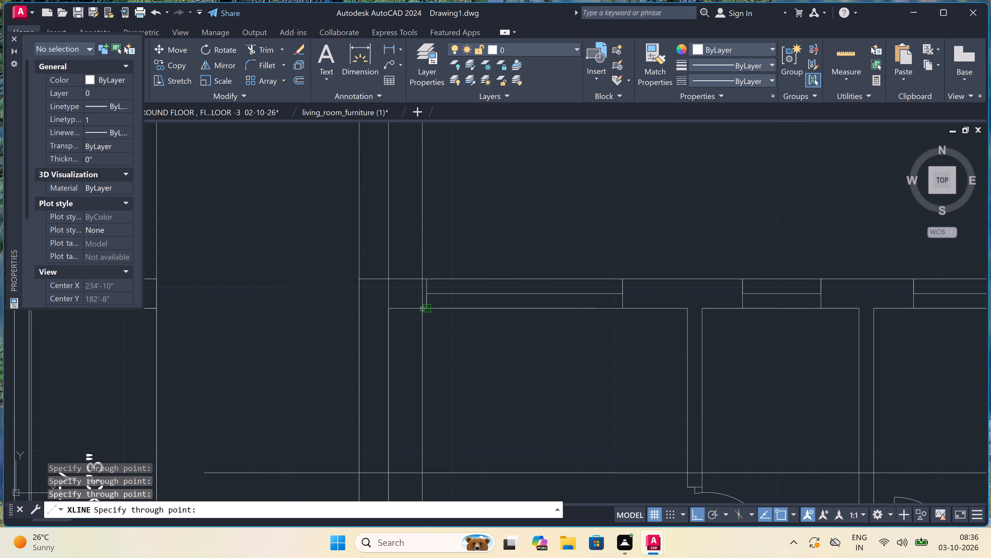
click(422, 309)
scroll(422, 309, down, 3)
scroll(485, 299, up, 3)
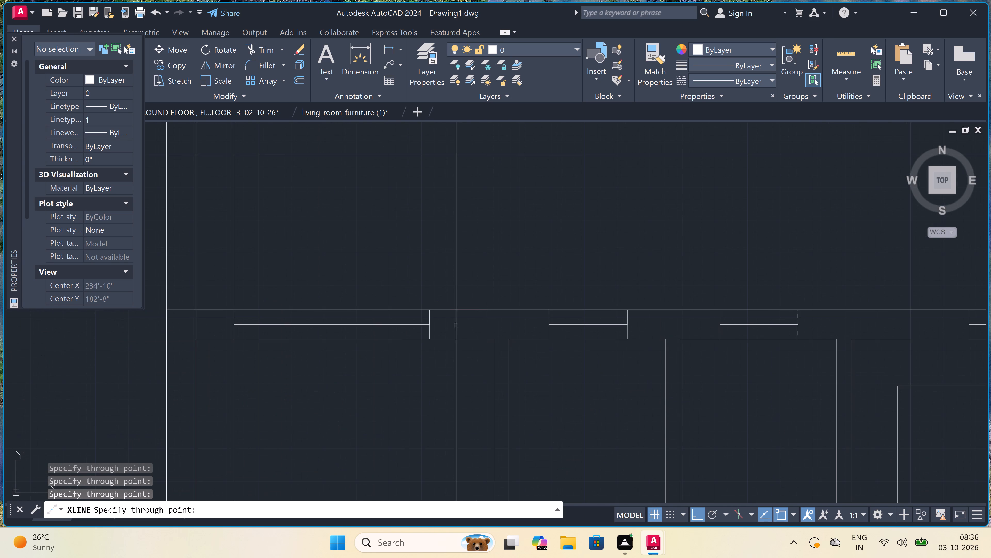
click(431, 342)
Add vertical construction lines through both faces of the two partitions flanking the stripped copy's westernmost northern toilet.
scroll(431, 342, down, 4)
scroll(451, 361, up, 3)
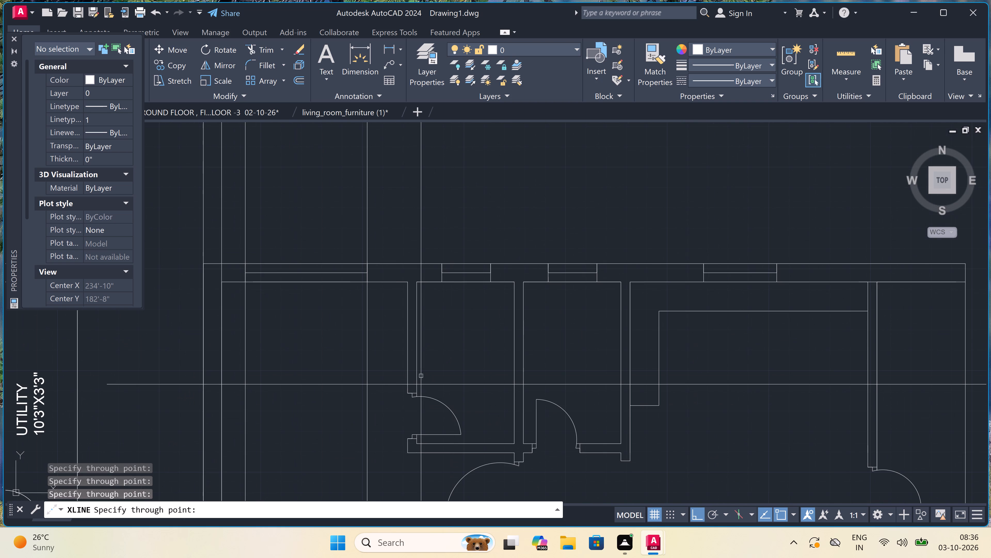
click(405, 385)
click(417, 385)
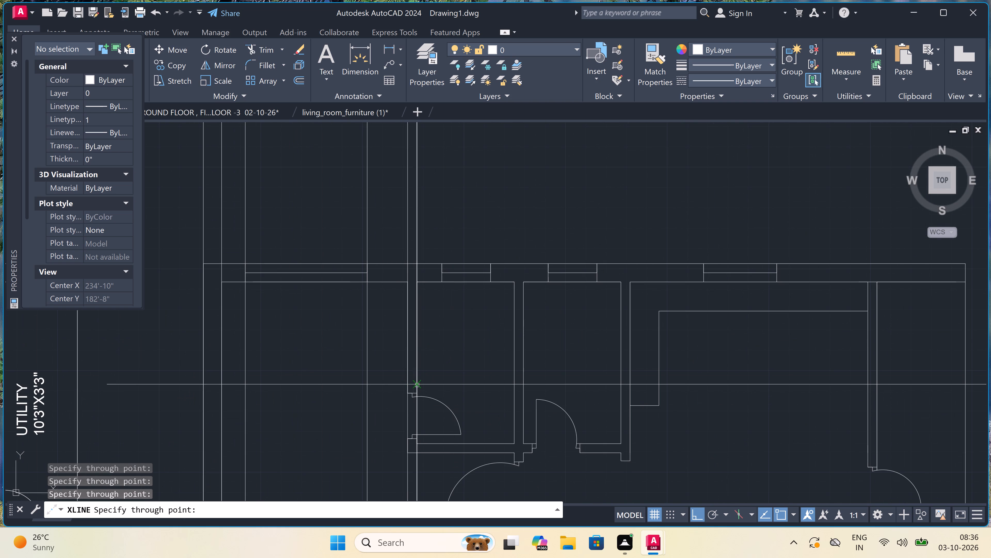
scroll(417, 385, down, 3)
scroll(437, 382, up, 4)
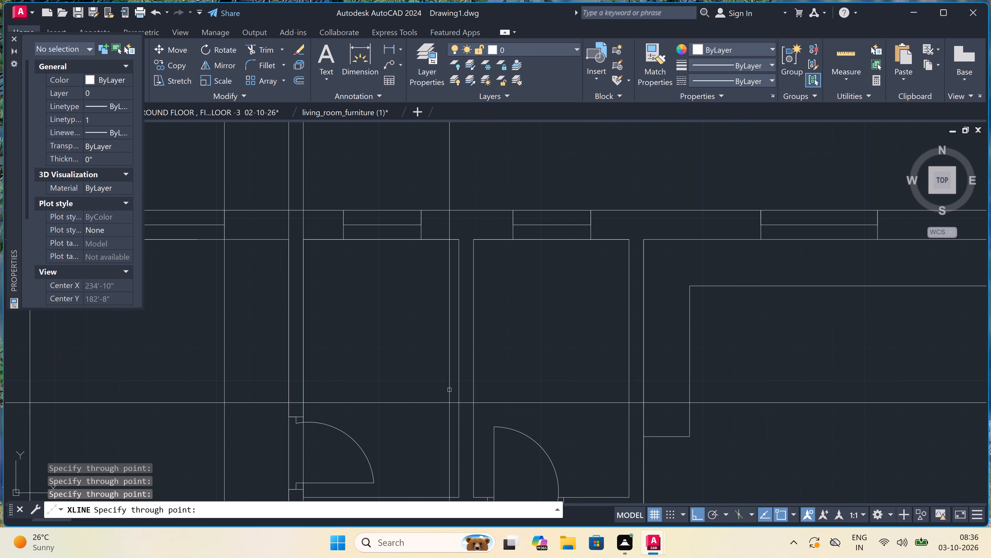
double_click(460, 411)
click(474, 406)
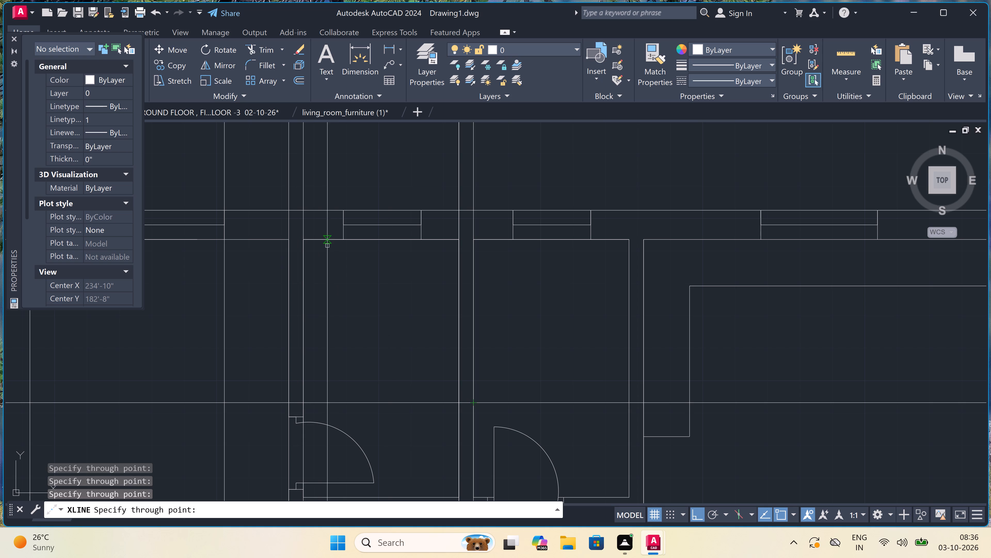
Add vertical construction lines through both jambs of each of the two northern toilet windows in the stripped copy.
double_click(338, 241)
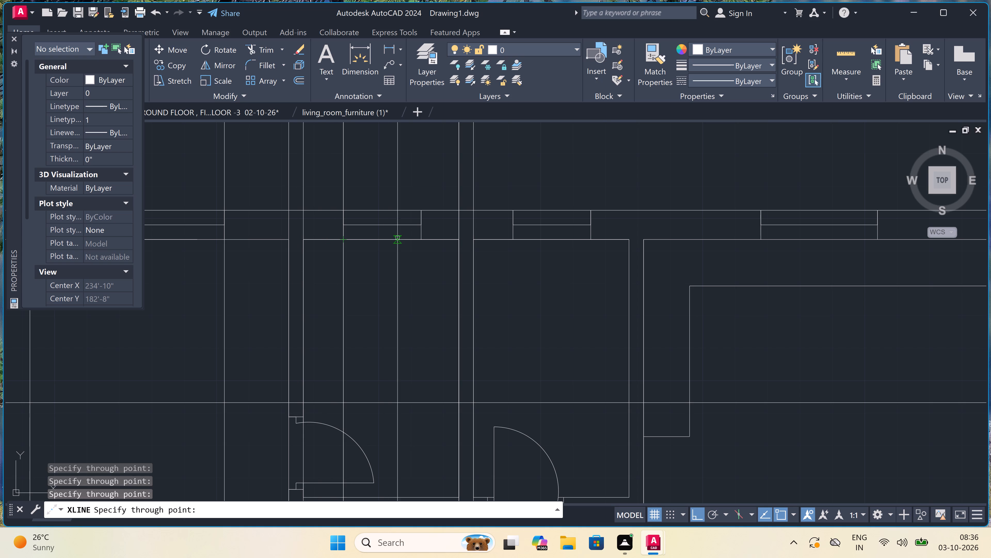
double_click(417, 237)
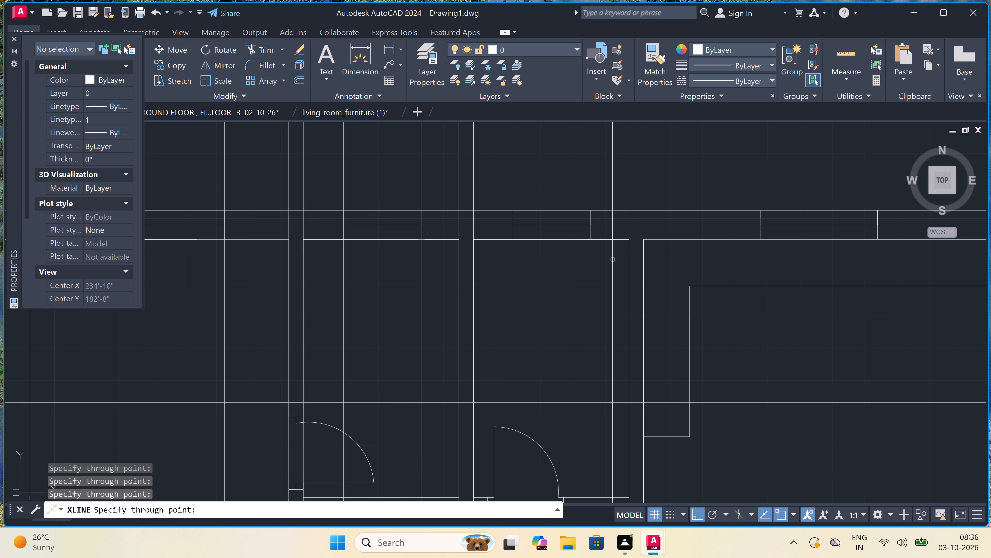
double_click(514, 238)
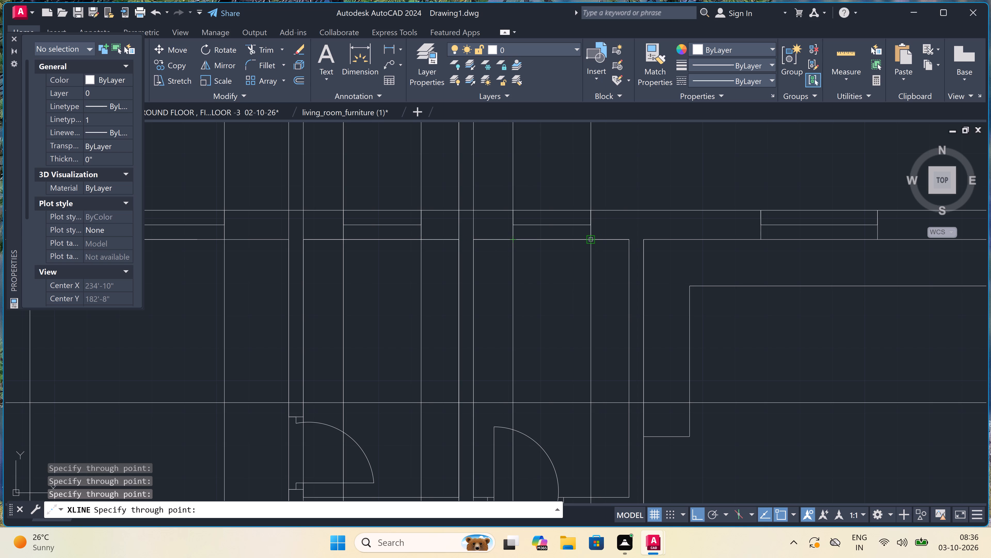
click(590, 238)
Add vertical construction lines through both faces of the partition west of the kitchen in the stripped copy's western block.
scroll(499, 237, down, 3)
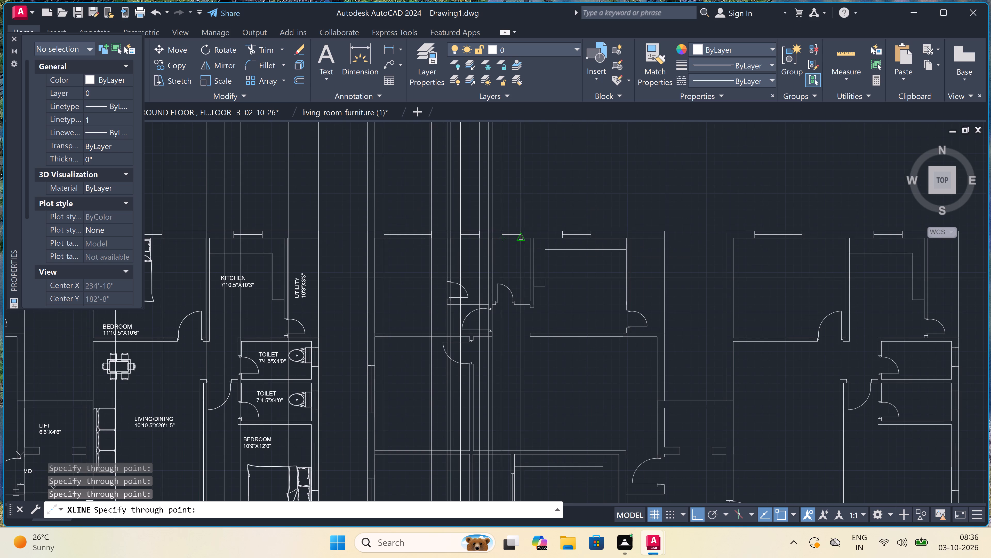
scroll(521, 250, up, 3)
double_click(558, 201)
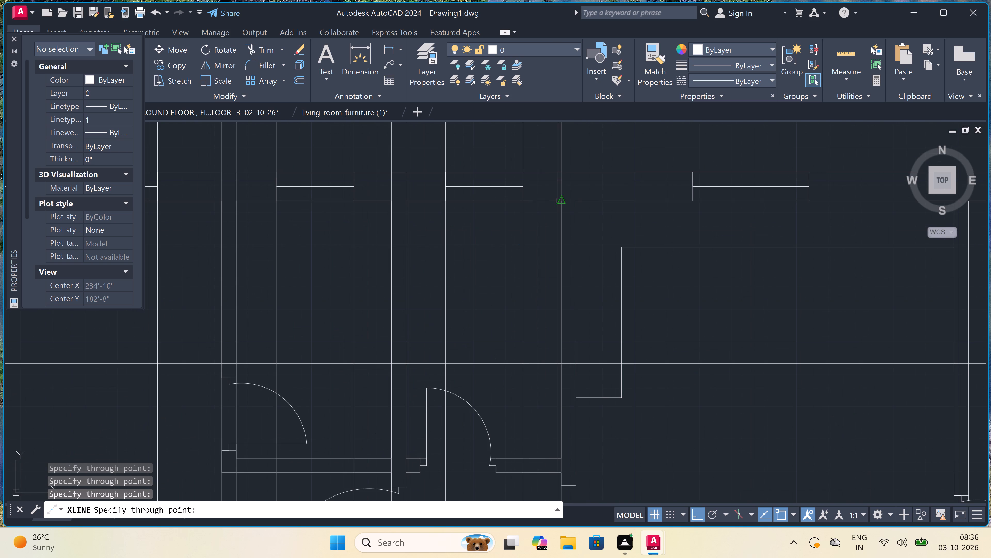
click(575, 204)
Add vertical construction lines through both jambs of the northern kitchen window in the stripped copy's western block.
scroll(492, 223, down, 3)
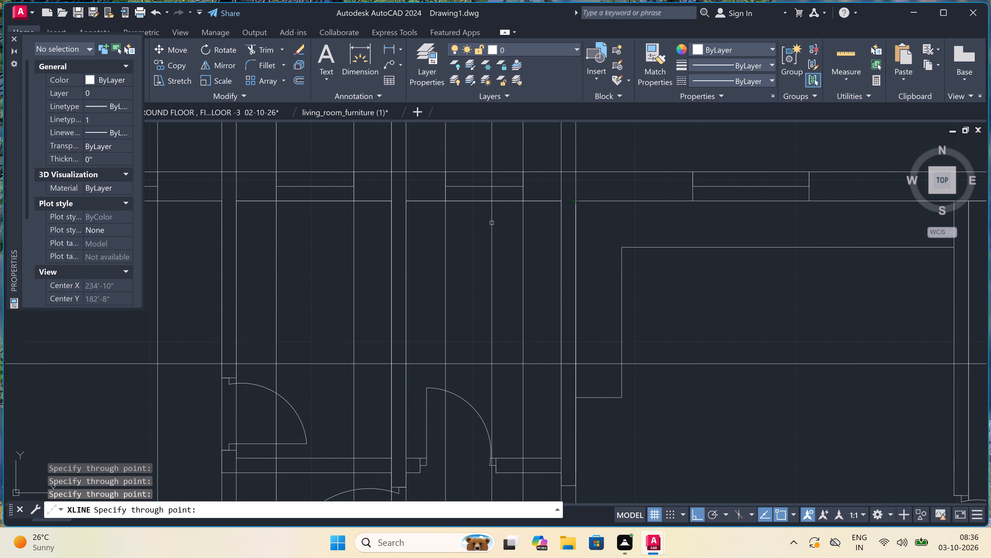
scroll(551, 219, up, 3)
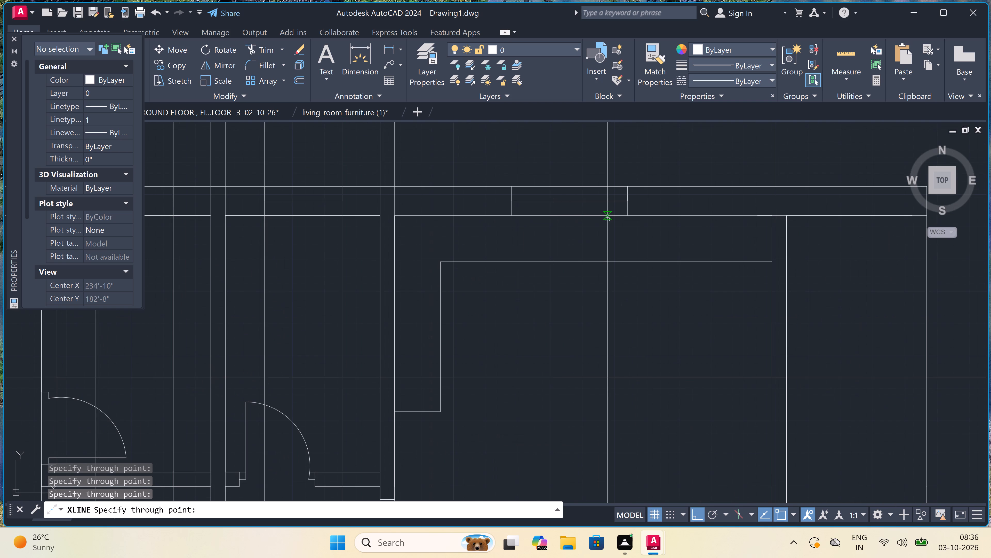
click(625, 217)
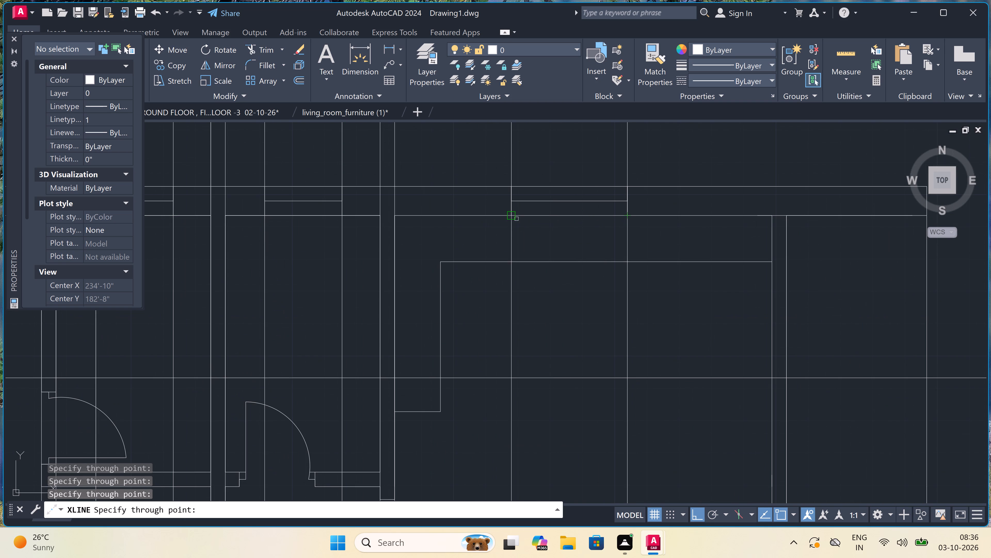
click(513, 217)
Add vertical construction lines through both faces of the kitchen–utility partition and the eastern edge of the stripped copy's western block.
scroll(490, 213, down, 2)
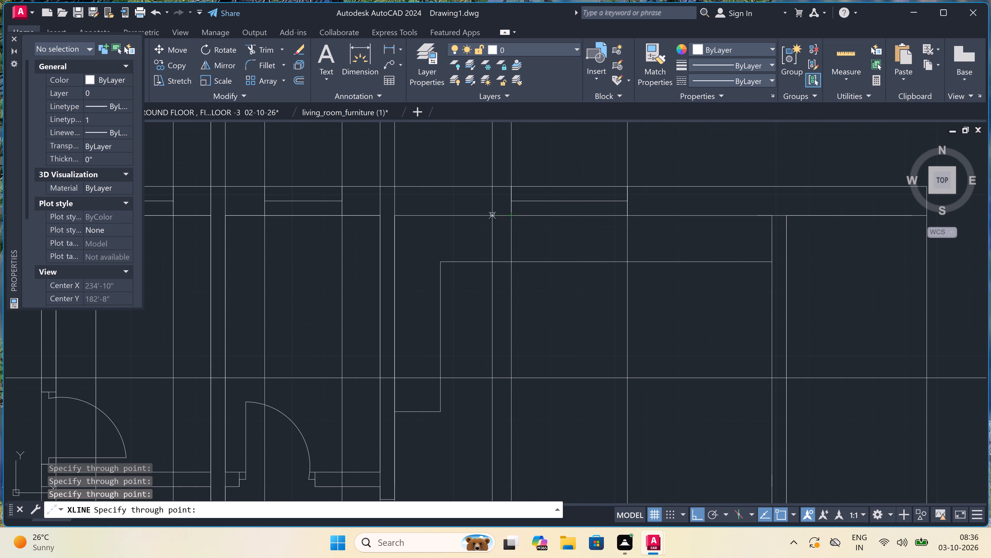
scroll(490, 213, down, 1)
scroll(553, 219, up, 3)
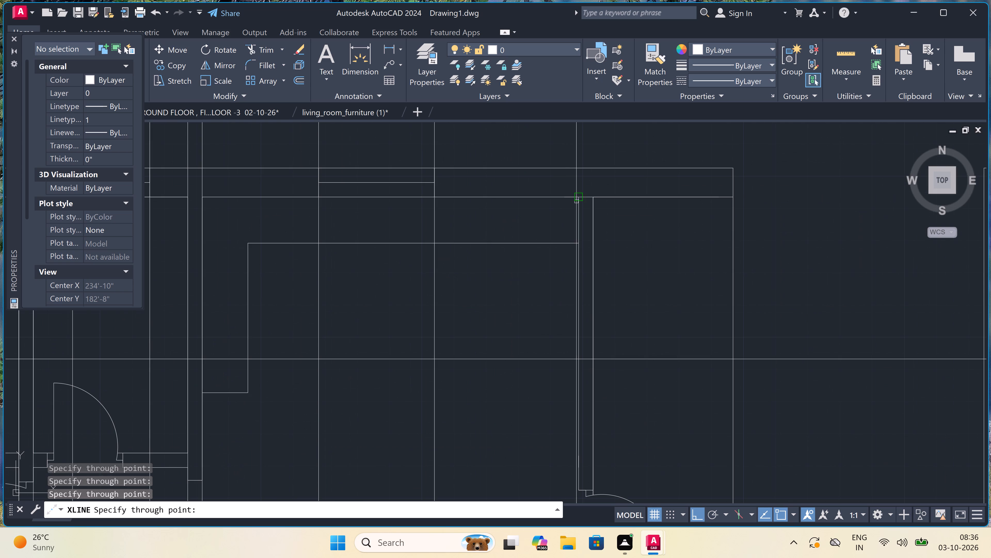
double_click(574, 198)
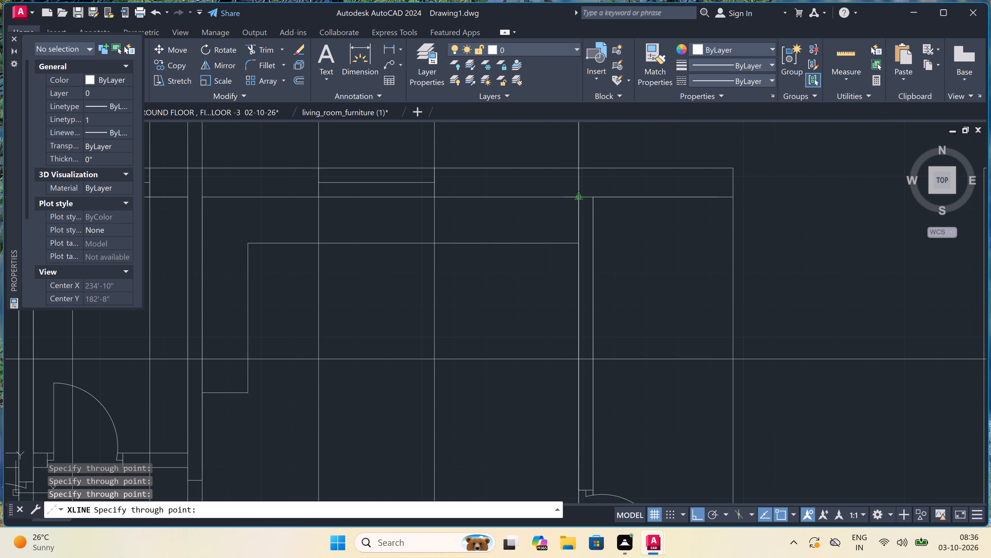
click(594, 196)
scroll(594, 196, down, 3)
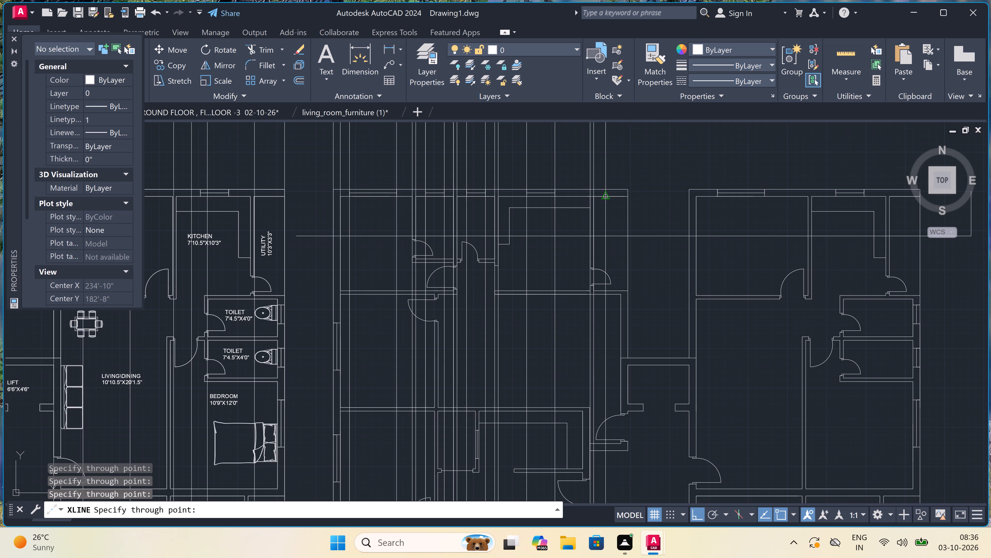
scroll(634, 241, up, 2)
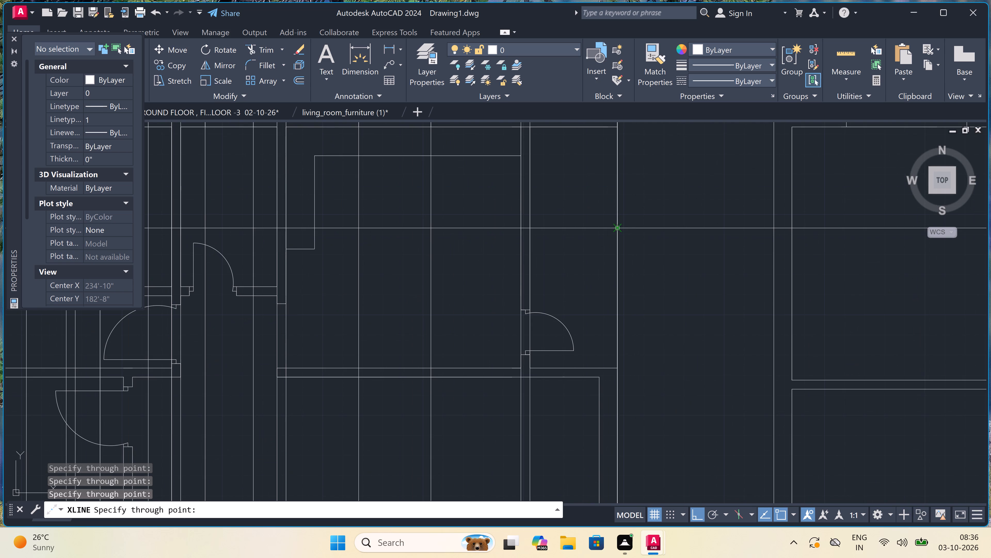
click(618, 226)
Add vertical construction lines through the outer and inner faces of the western wall of the stripped copy's eastern block.
scroll(594, 218, down, 4)
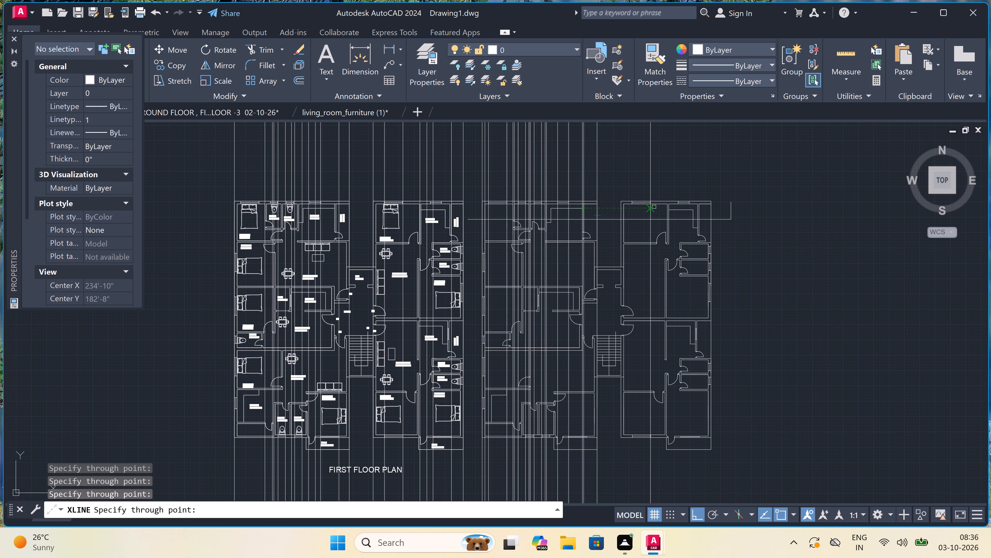
scroll(628, 209, up, 3)
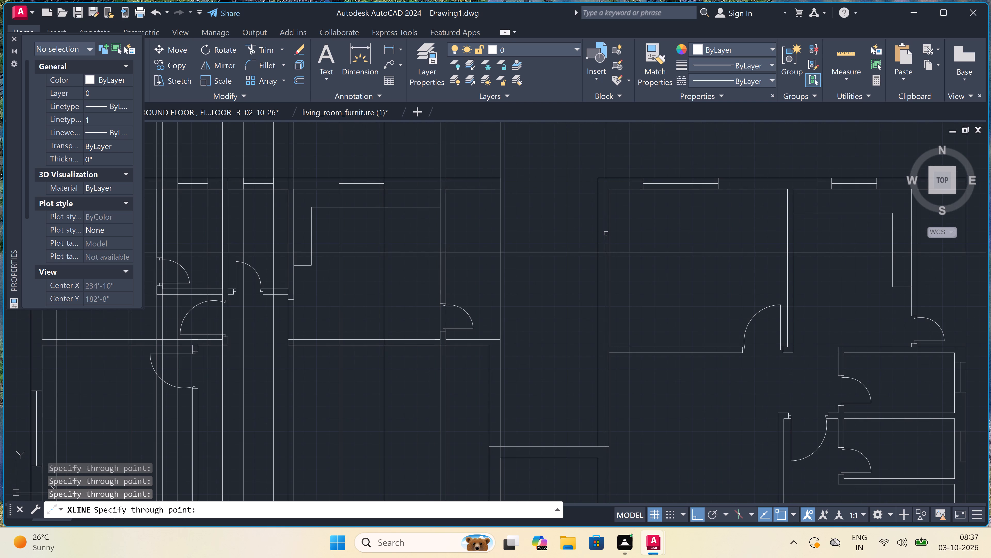
click(597, 246)
double_click(610, 238)
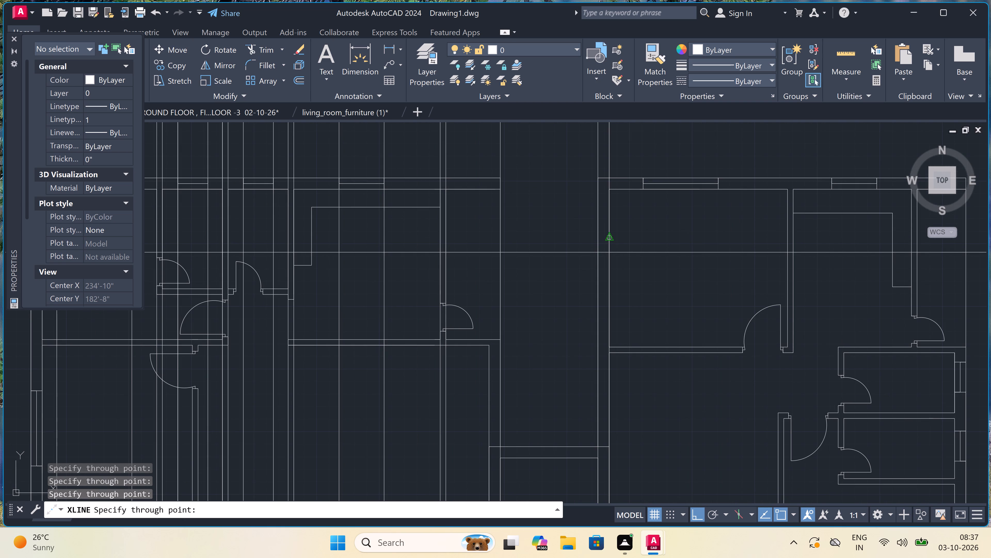
Add vertical construction lines through both jambs of the northern window in the northwest room of the stripped copy's eastern block.
double_click(640, 194)
scroll(640, 194, down, 3)
scroll(661, 186, up, 4)
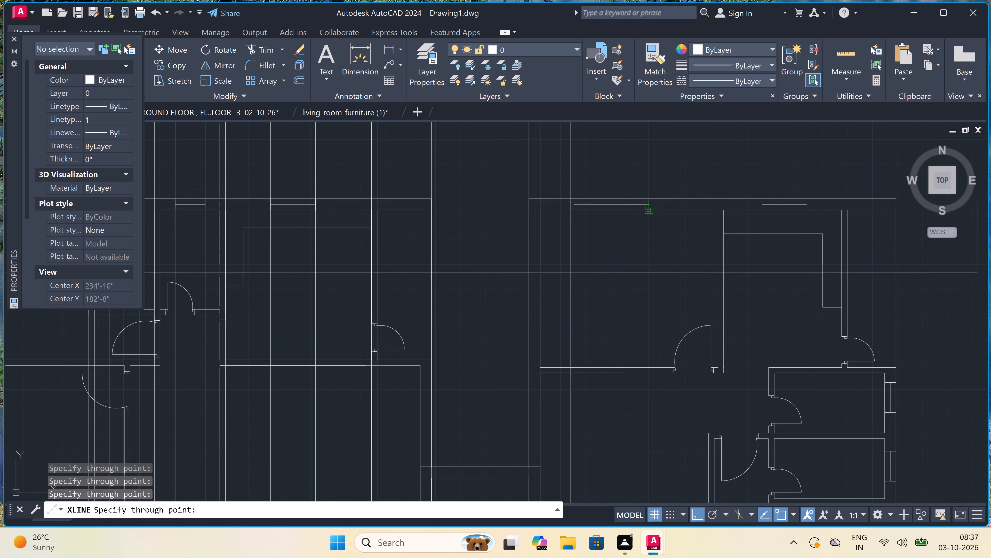
click(650, 210)
scroll(562, 214, up, 4)
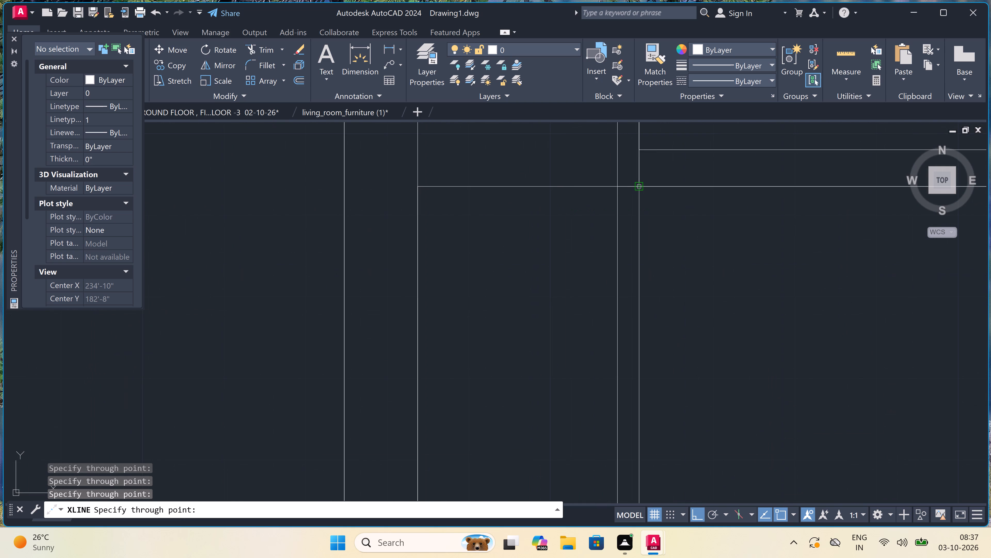
click(636, 184)
Add vertical construction lines through both faces of the bedroom–kitchen partition in the north of the stripped copy's eastern block.
scroll(547, 202, down, 5)
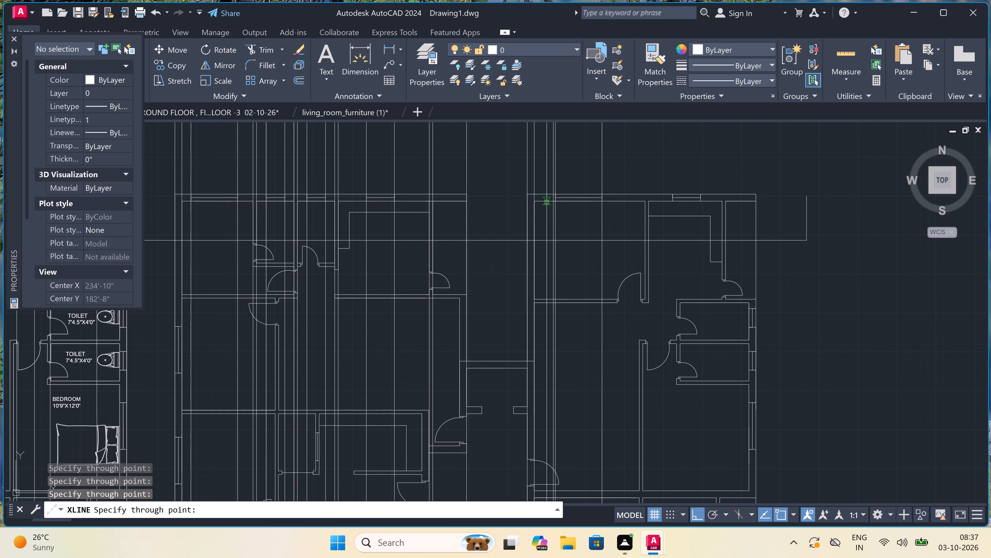
scroll(547, 202, down, 2)
scroll(602, 198, up, 3)
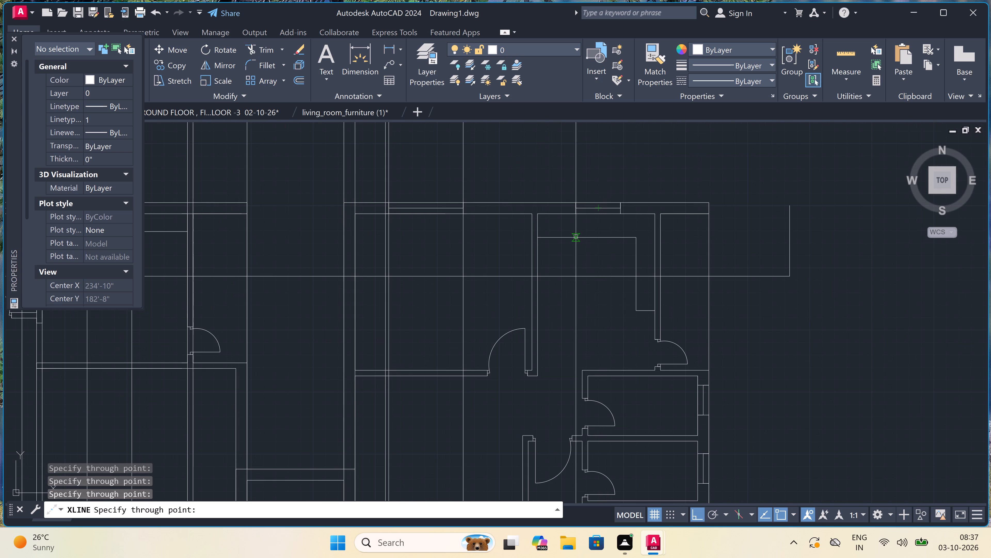
click(539, 270)
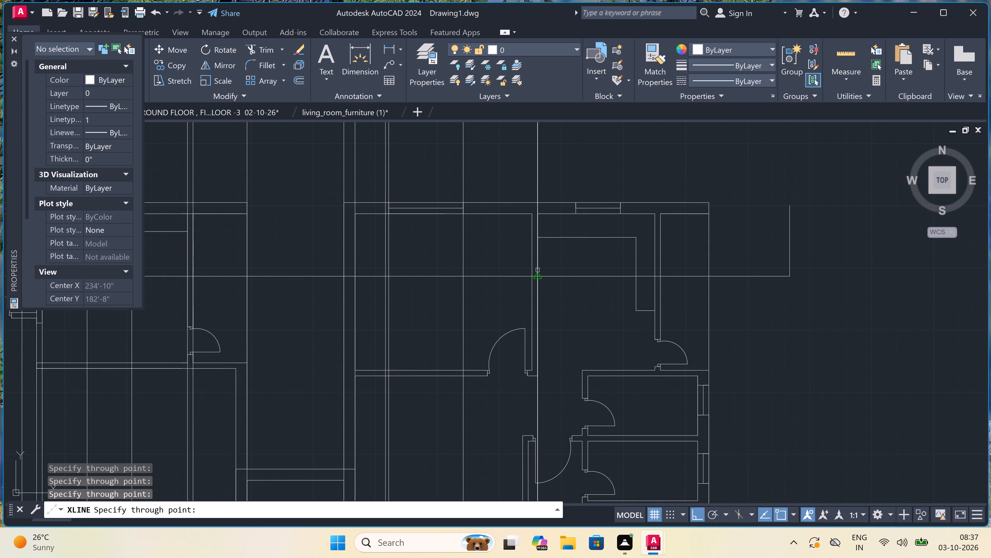
double_click(529, 273)
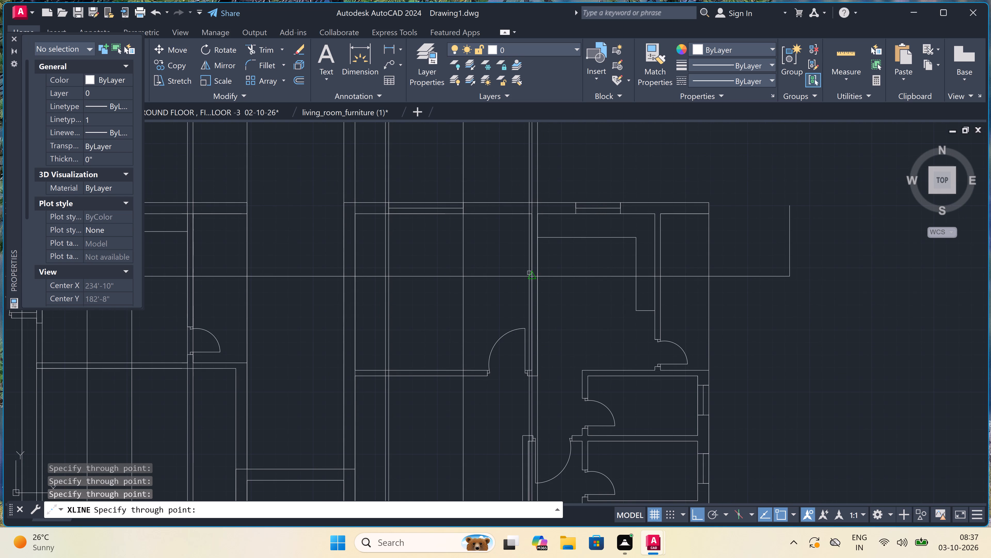
Add vertical construction lines through both jambs of the northern kitchen window in the stripped copy's eastern block.
click(578, 220)
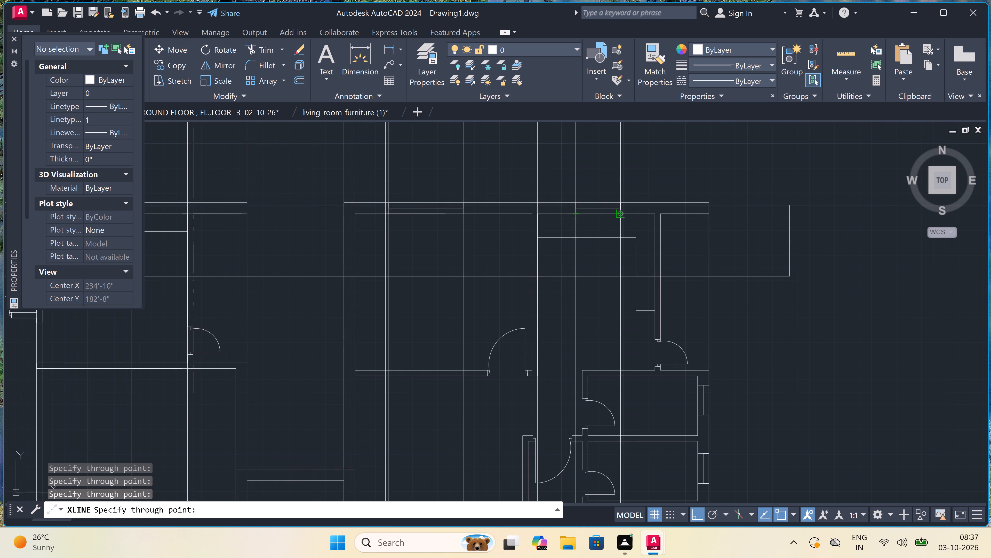
double_click(620, 213)
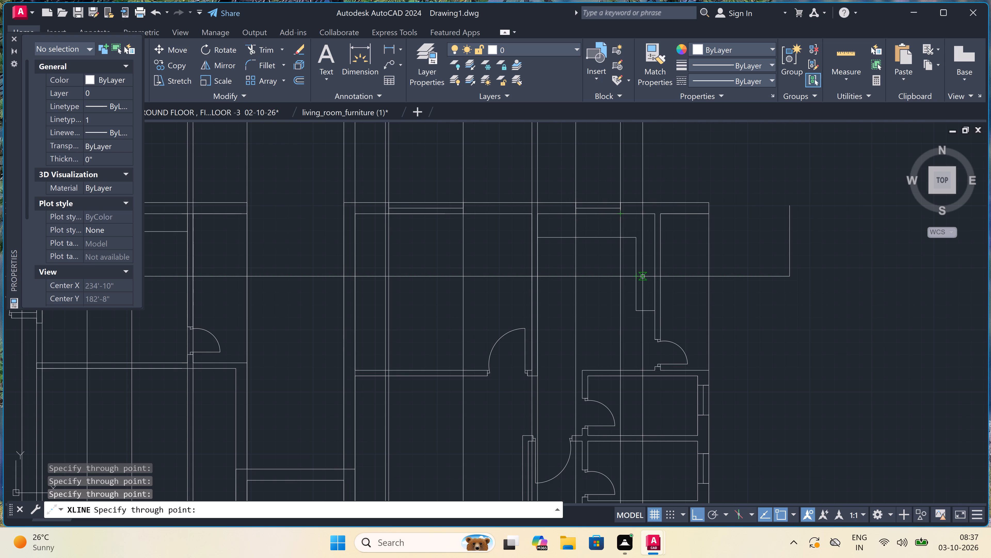
Add vertical construction lines through both faces of the kitchen–utility partition and the eastern edge of the stripped copy's eastern block.
double_click(652, 274)
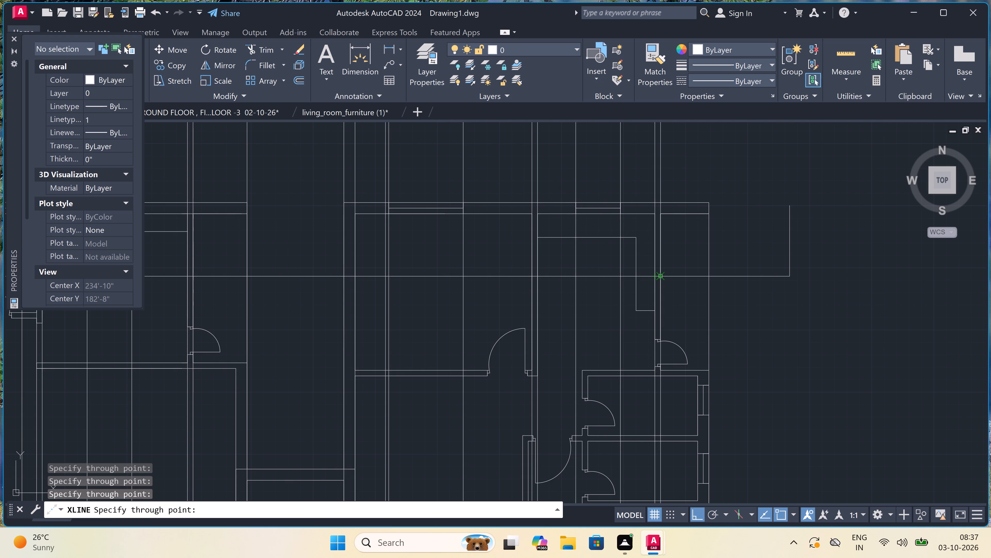
double_click(660, 273)
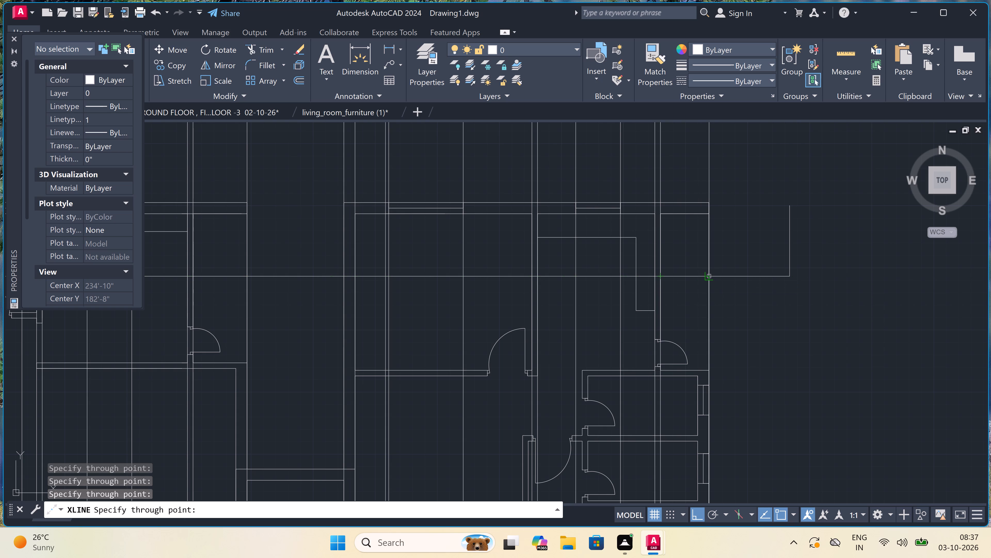
double_click(707, 274)
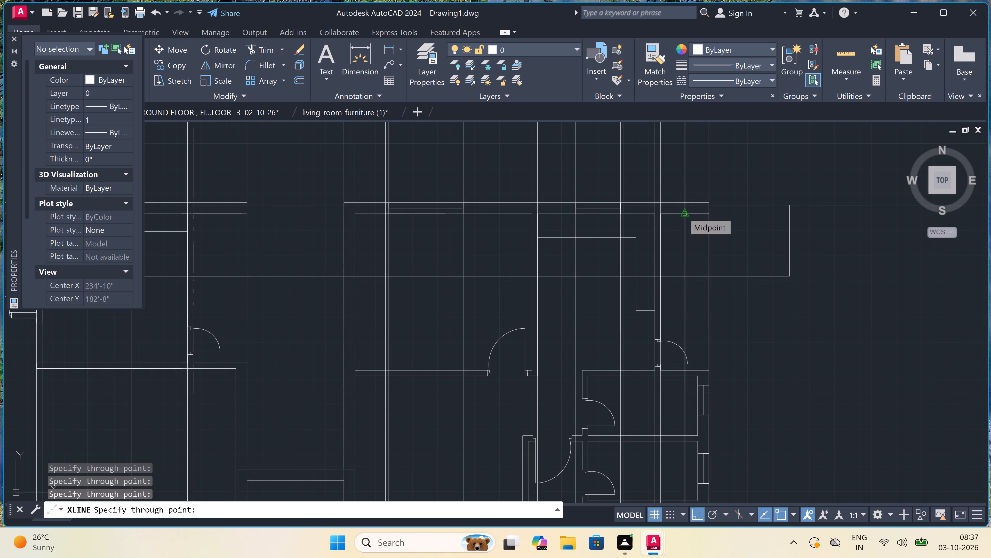
key(Escape)
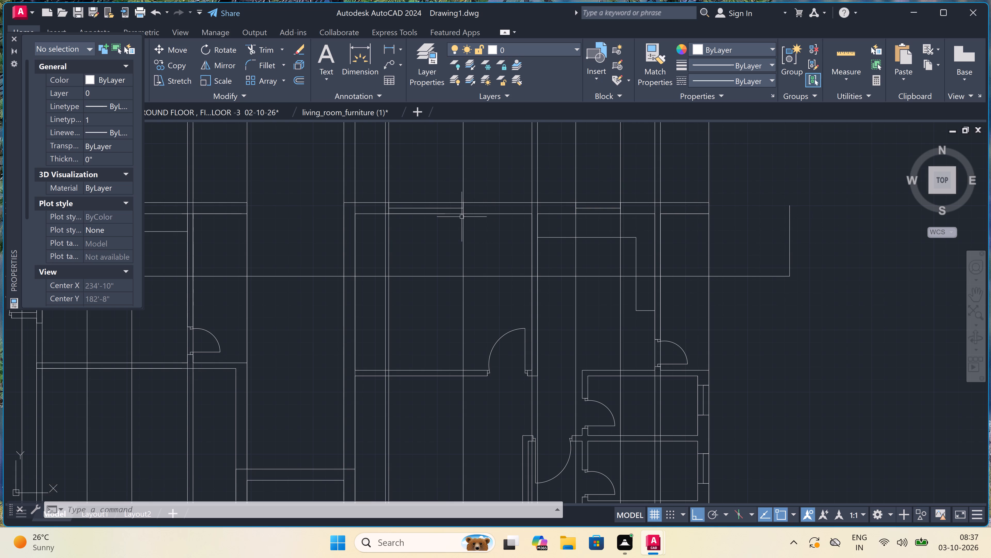
Erase the stray vertical construction line just west of the northern bedroom window in the stripped copy's eastern block.
scroll(381, 213, up, 2)
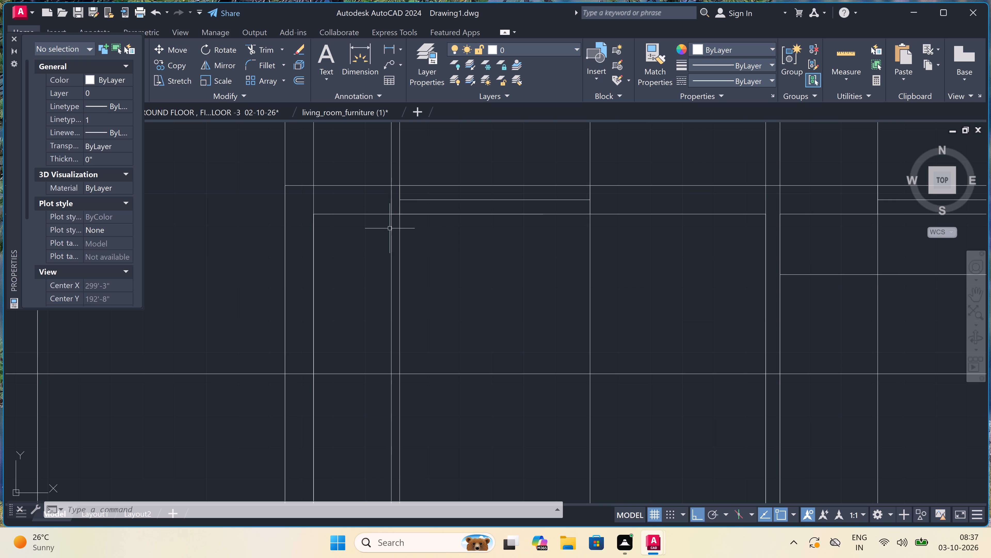
click(390, 234)
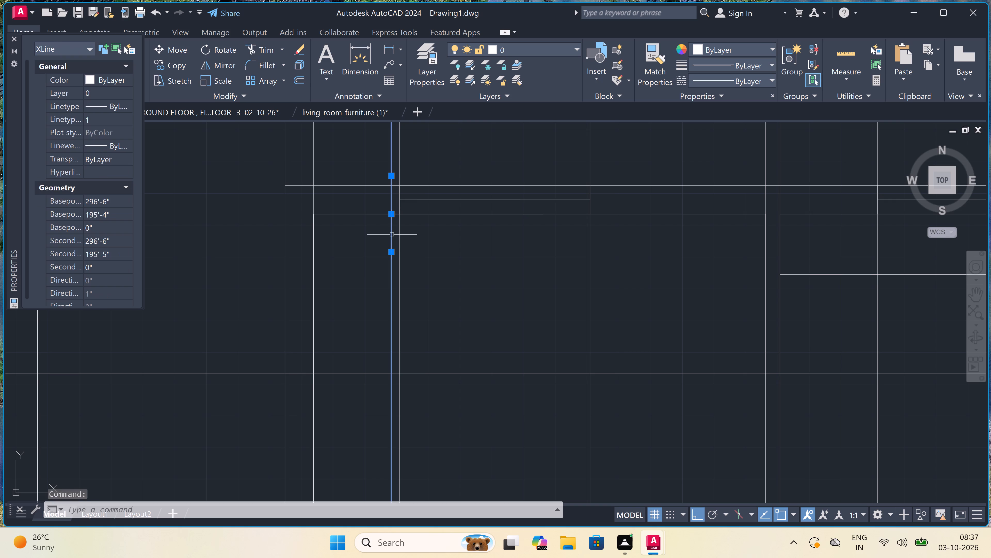
key(Delete)
Draw one horizontal construction line just north of both plans, crossing all the vertical projection lines.
scroll(406, 230, down, 7)
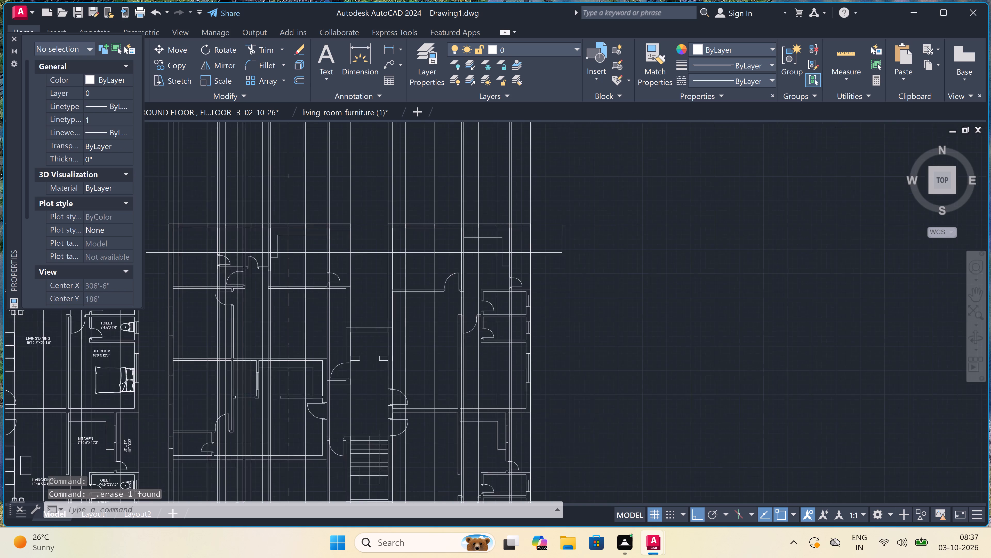
scroll(406, 231, down, 2)
scroll(335, 224, up, 3)
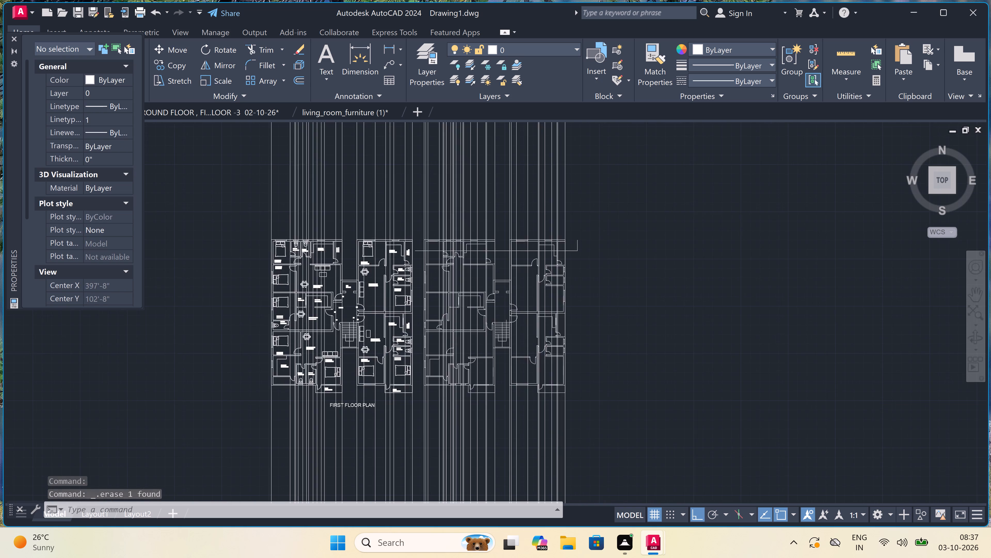
text(XL)
key(space)
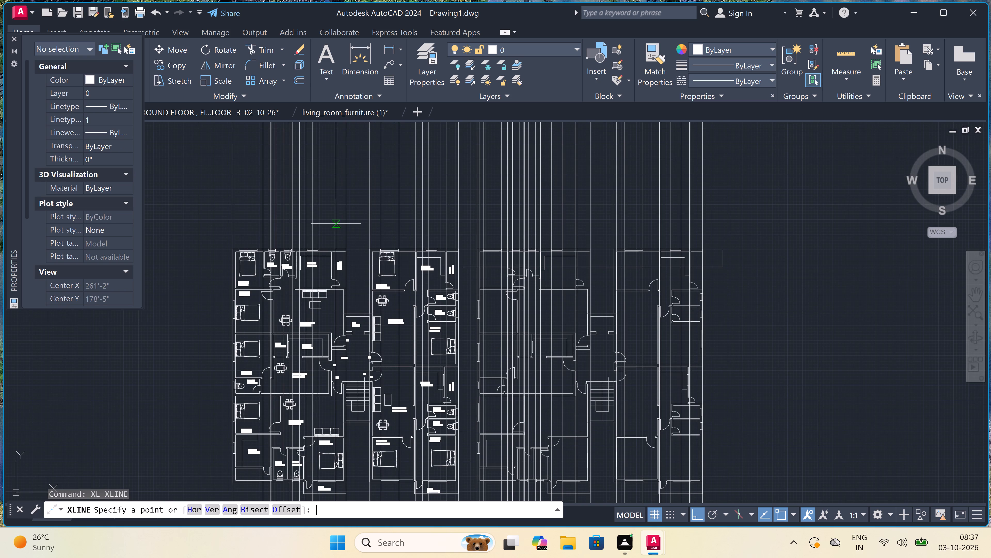
click(178, 217)
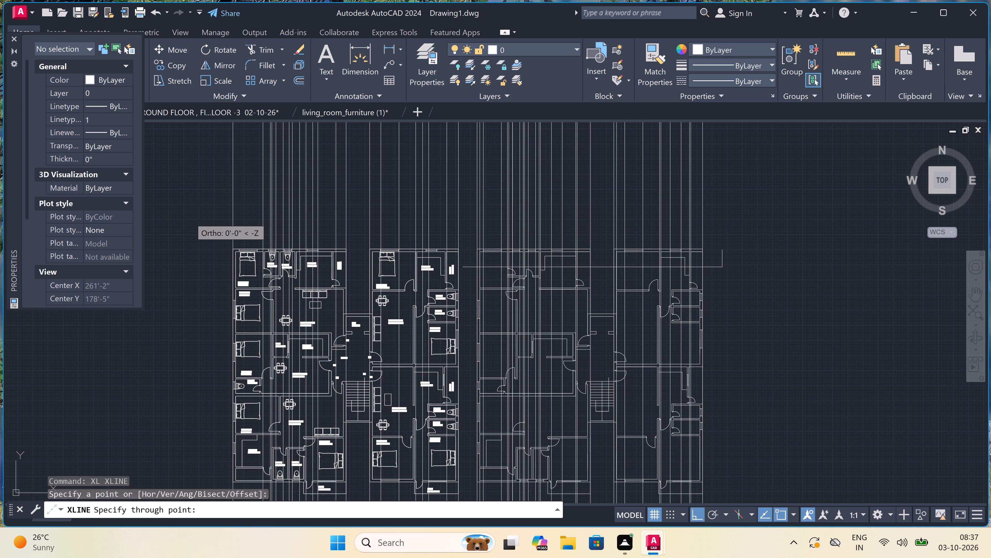
click(460, 215)
key(Escape)
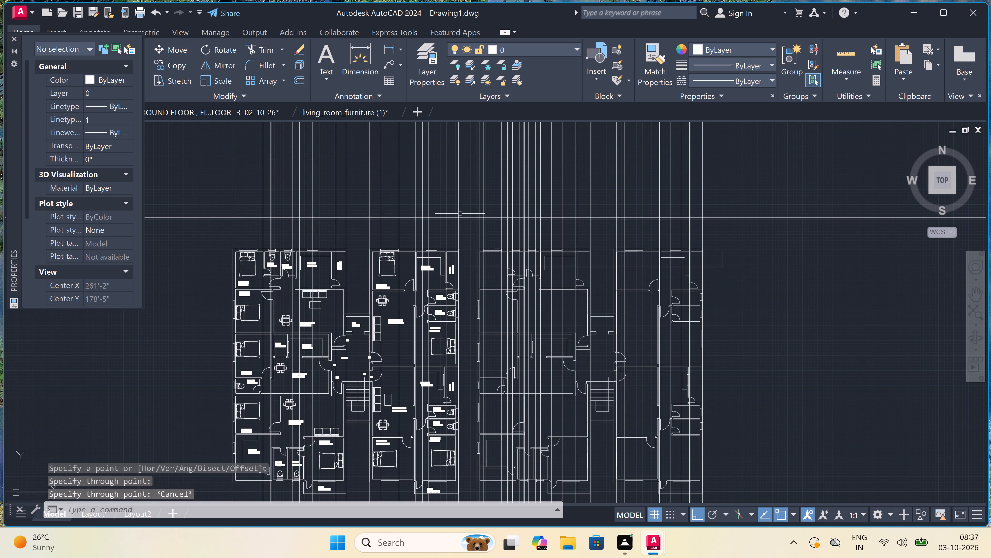
scroll(460, 213, down, 3)
scroll(441, 190, up, 3)
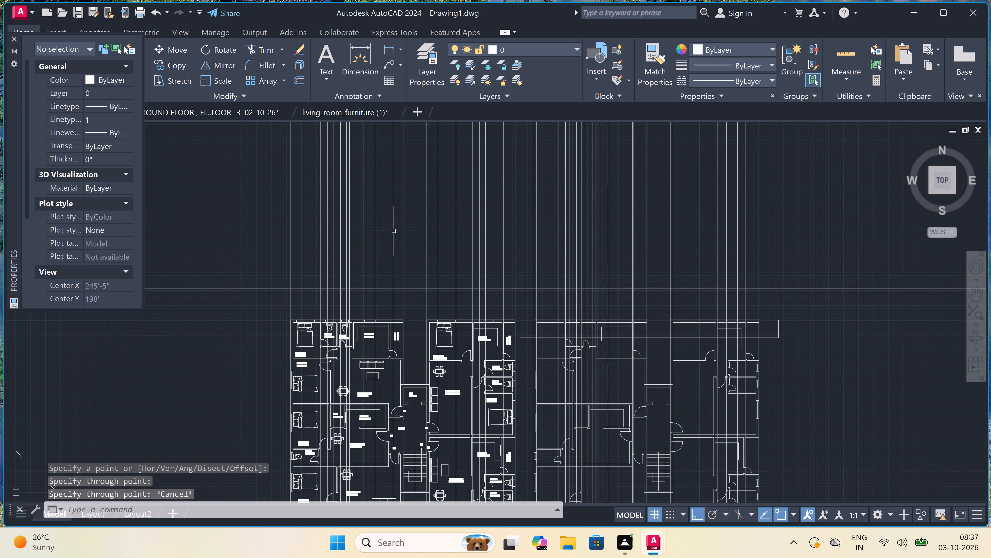
Offset the horizontal base construction line 1'-6" to the north.
scroll(408, 254, up, 3)
text(O)
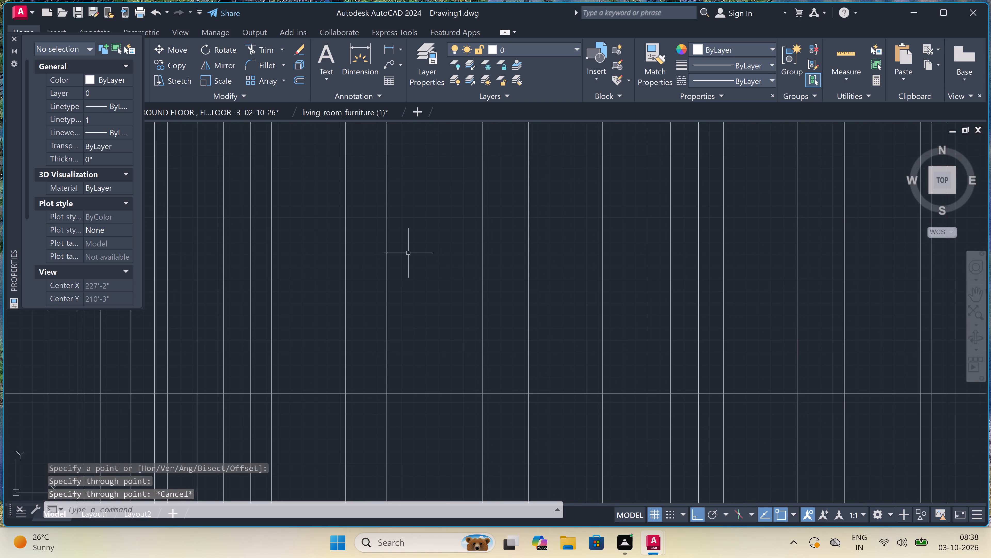
key(space)
scroll(410, 255, down, 1)
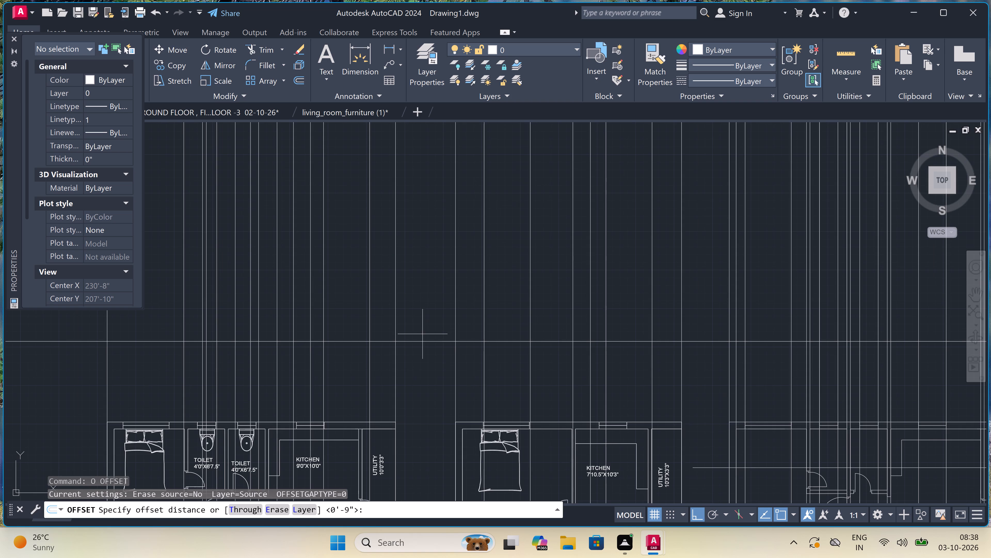
click(422, 342)
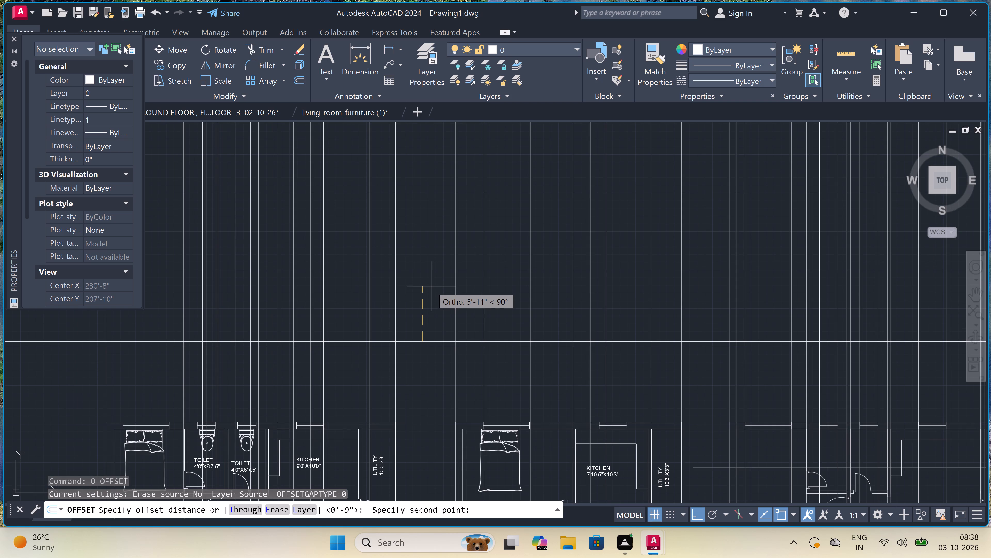
text(1')
text(6")
key(space)
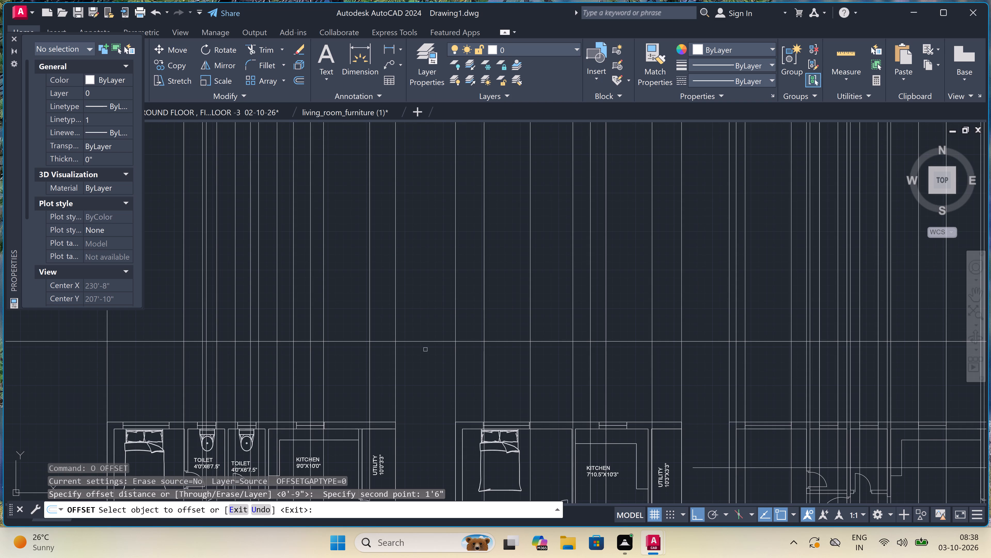
double_click(424, 342)
double_click(430, 304)
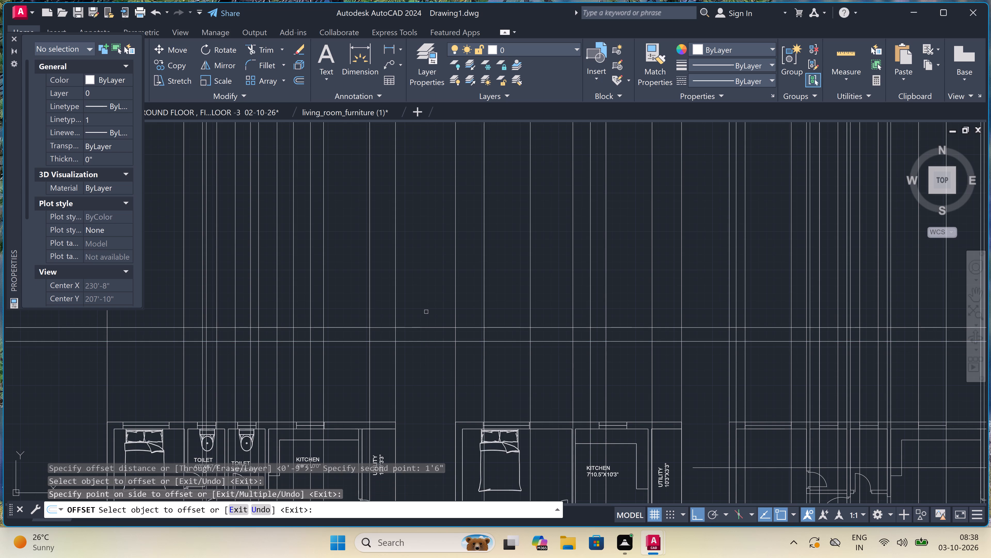
key(Escape)
Offset the line 1'-6" above the base another 3' to the north.
key(space)
click(420, 325)
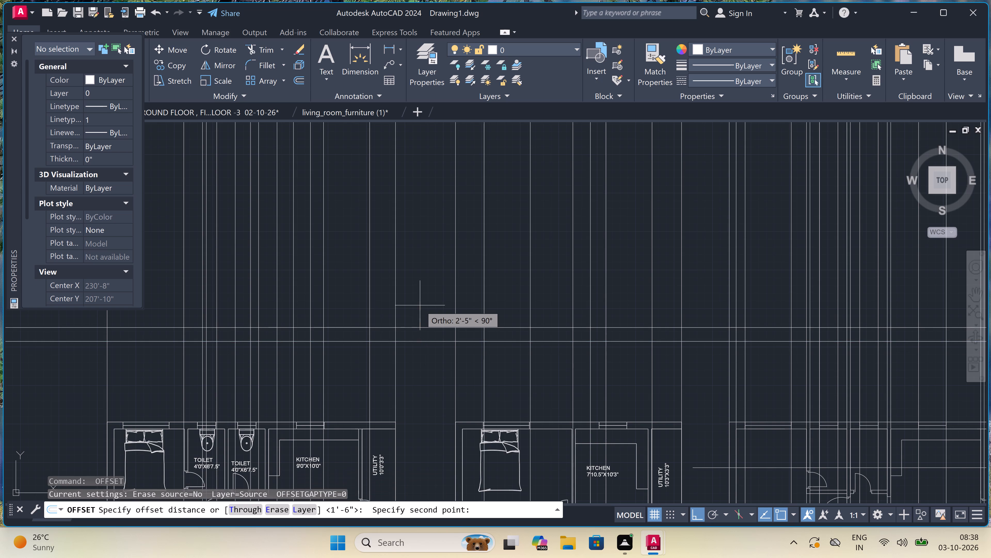
scroll(420, 305, up, 2)
text(3')
key(space)
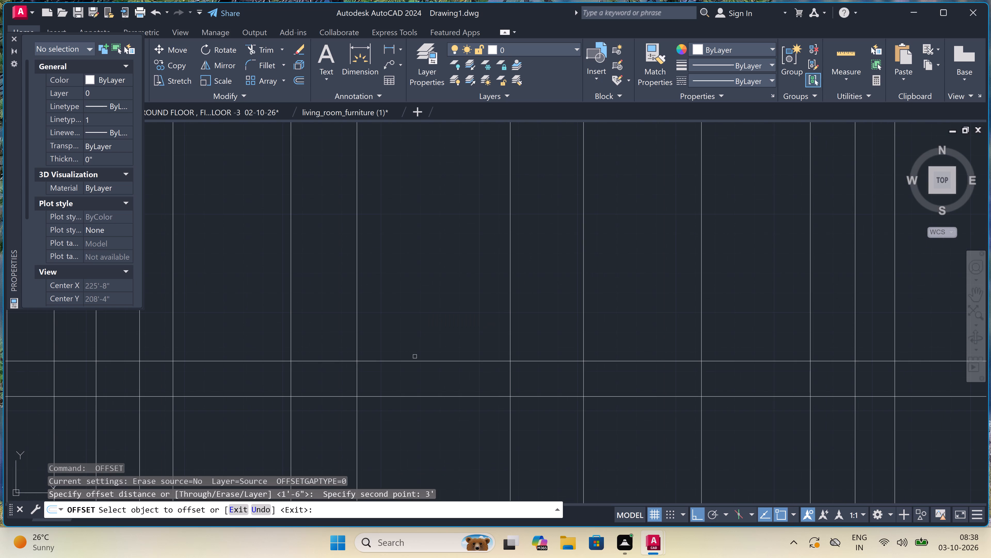
click(415, 361)
double_click(417, 314)
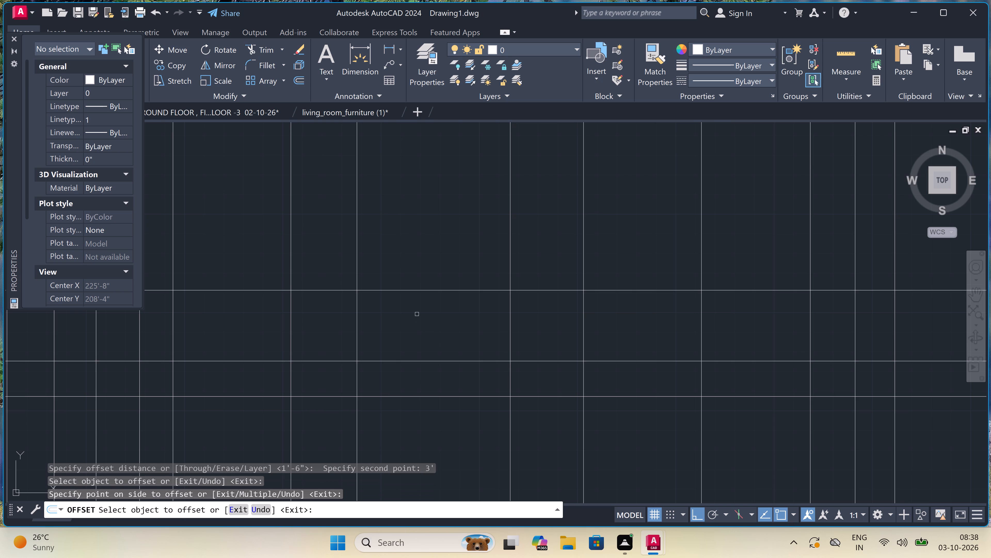
key(Escape)
Offset the northernmost horizontal construction line 4' to the north.
key(space)
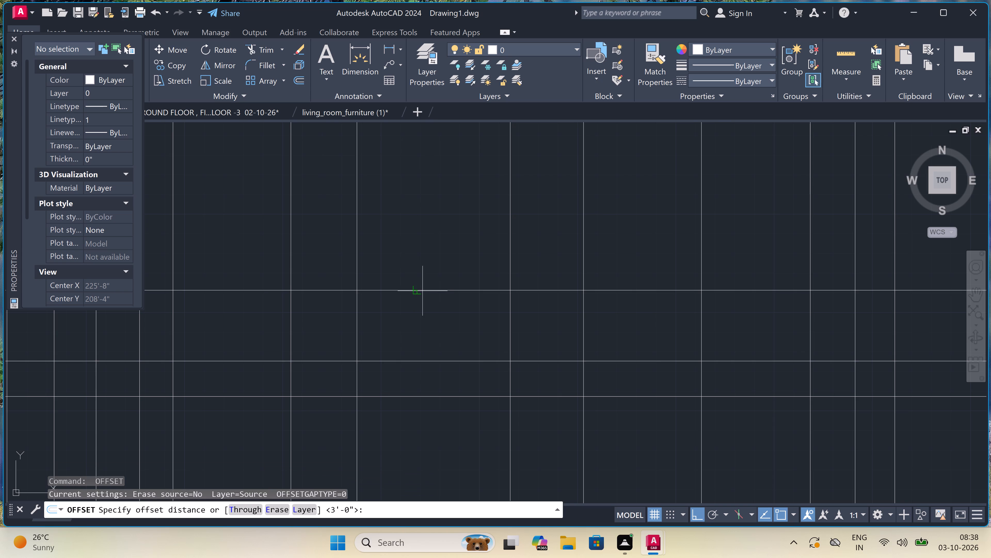
click(421, 293)
text(4')
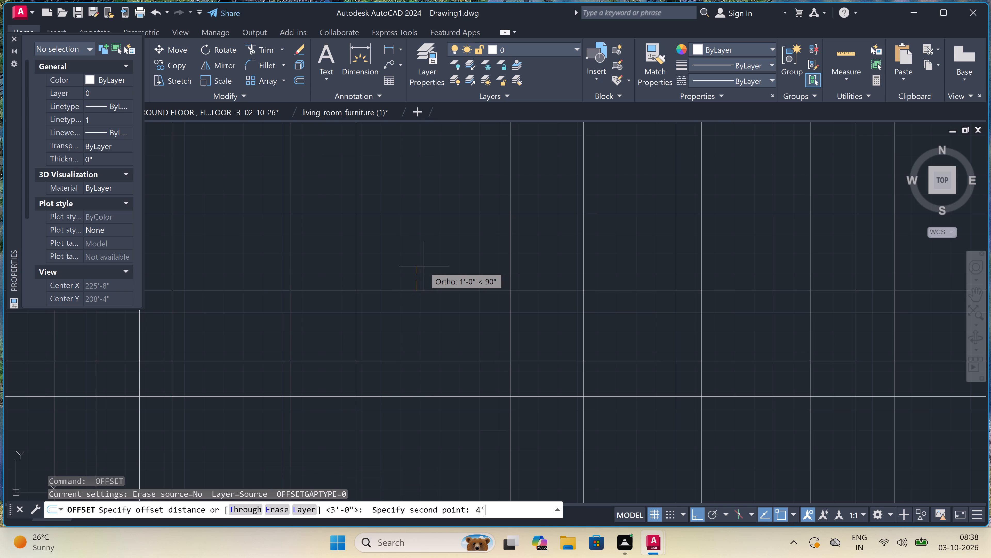
key(space)
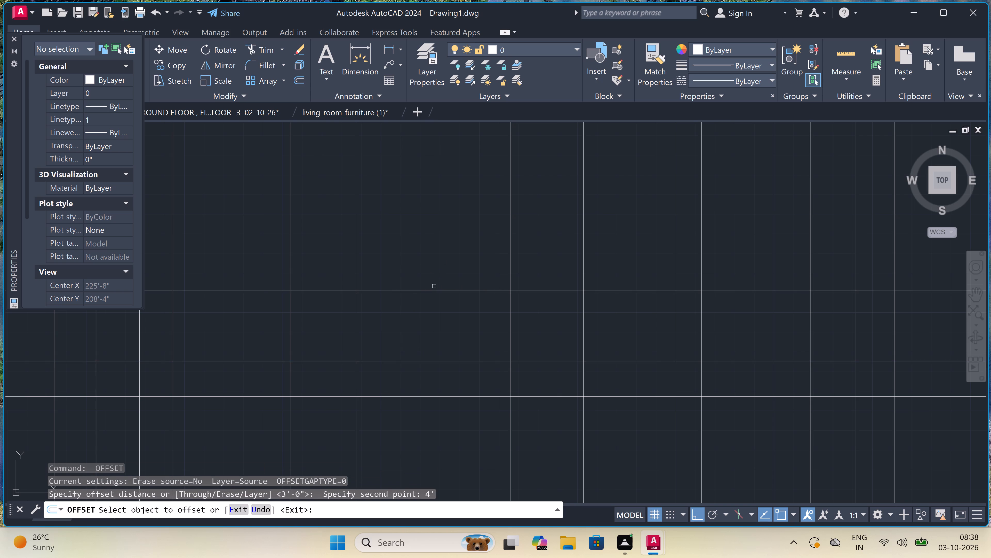
click(430, 291)
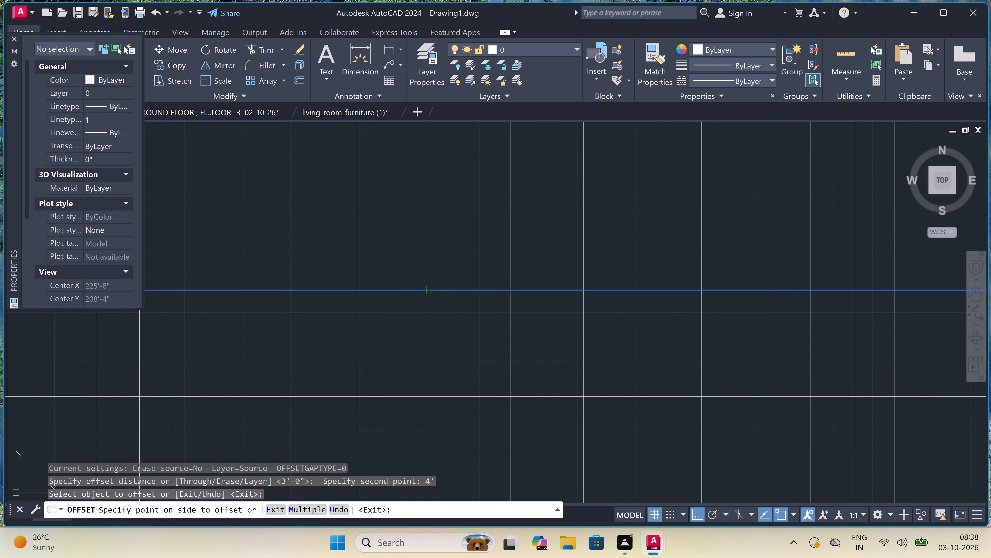
click(429, 259)
key(Escape)
Offset the line above the 4' band another 3' to the north.
scroll(429, 258, down, 3)
scroll(425, 223, up, 2)
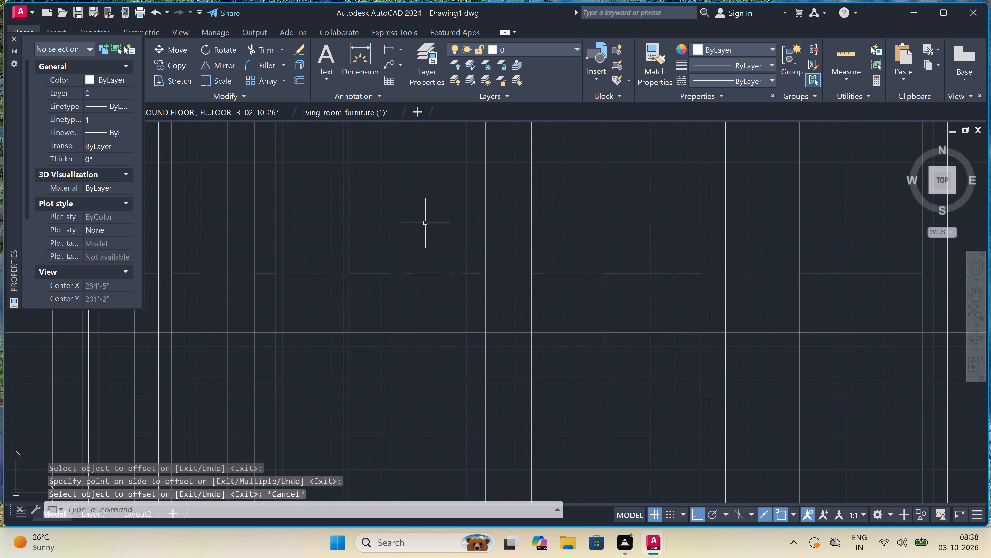
key(space)
double_click(411, 275)
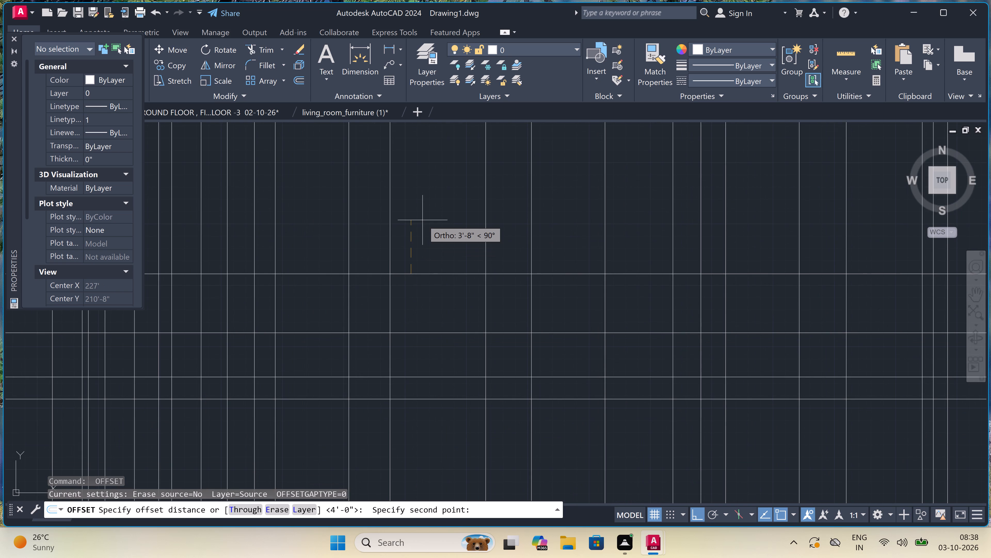
key(3)
text(')
key(space)
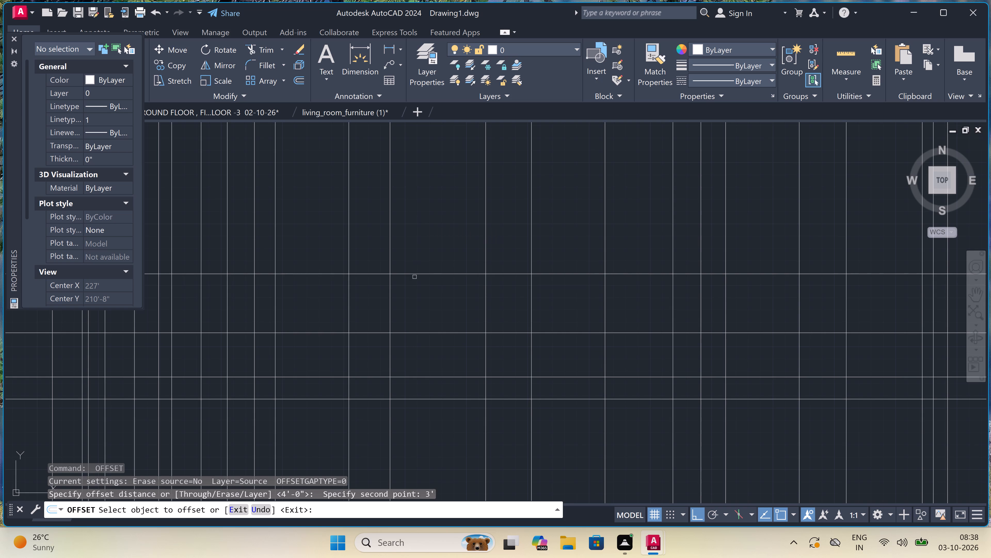
click(414, 274)
double_click(417, 216)
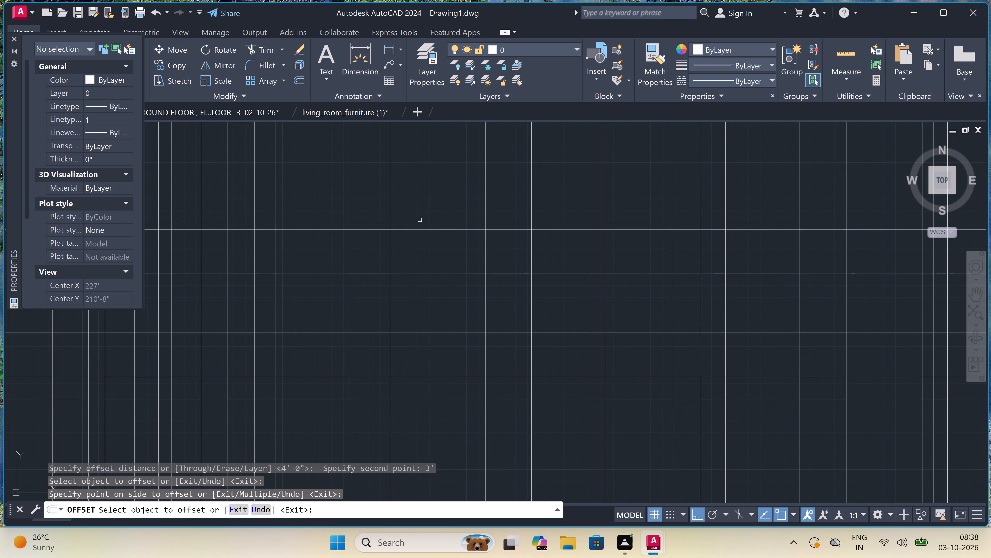
scroll(446, 253, down, 1)
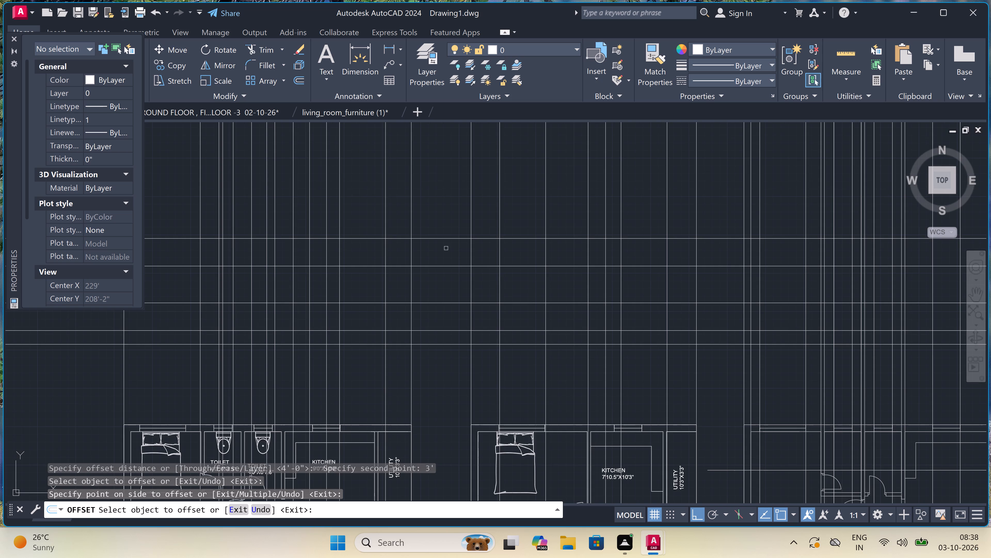
key(Escape)
Offset the northernmost horizontal construction line 6" to the north.
key(space)
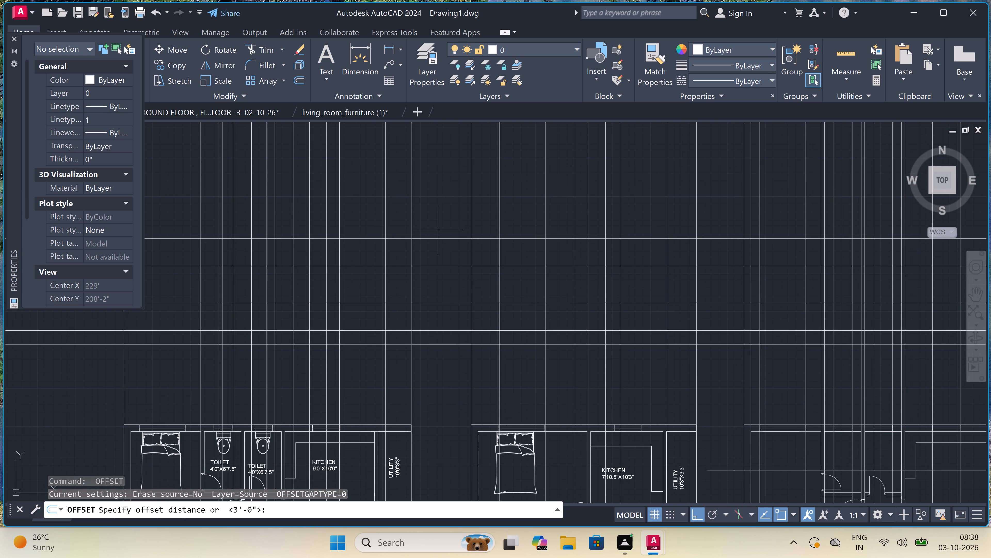
click(439, 239)
scroll(442, 219, up, 1)
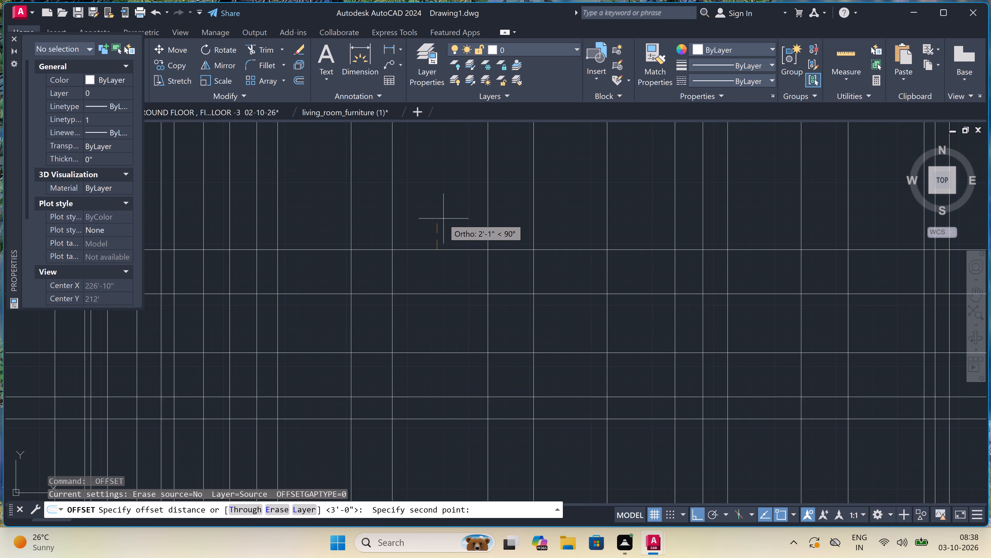
key(6)
text(")
key(space)
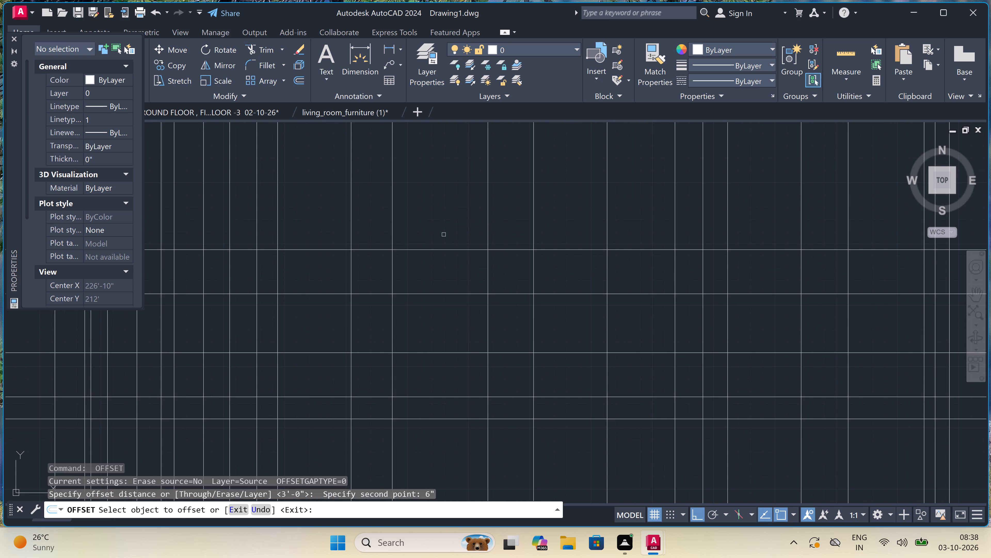
click(440, 250)
click(437, 234)
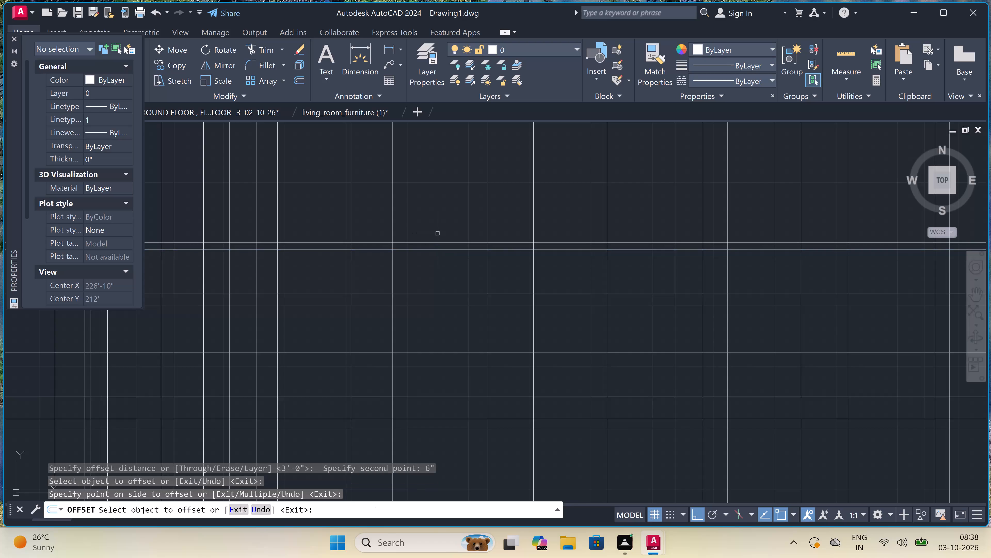
key(Escape)
Offset the upper line of the 6" band another 3'-6" to the north.
key(space)
click(431, 239)
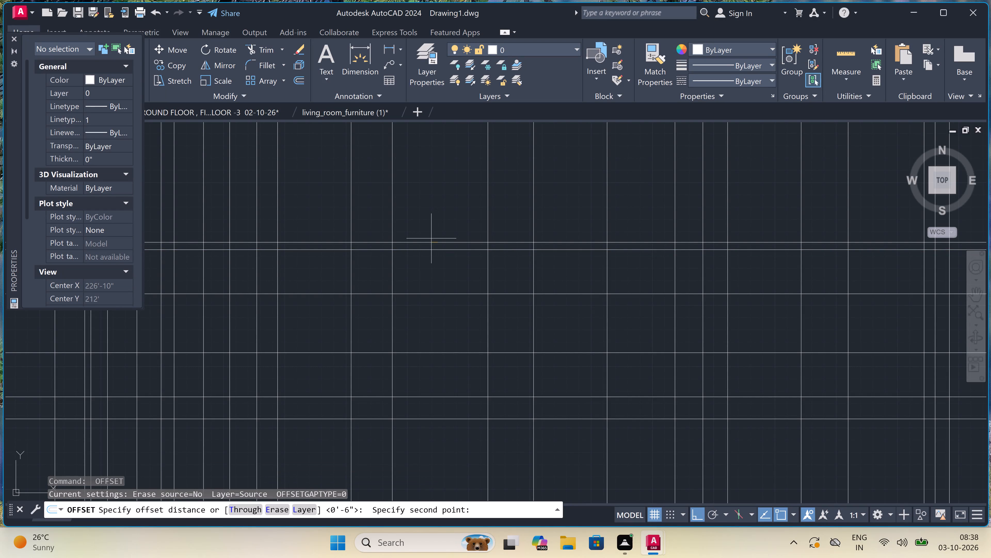
key(1)
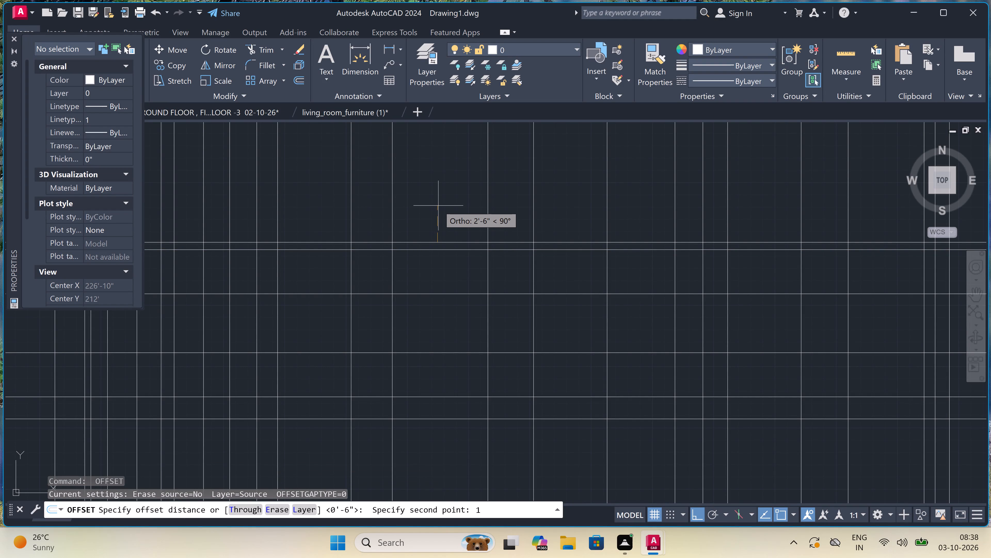
key(BackSpace)
text(3')
text(6")
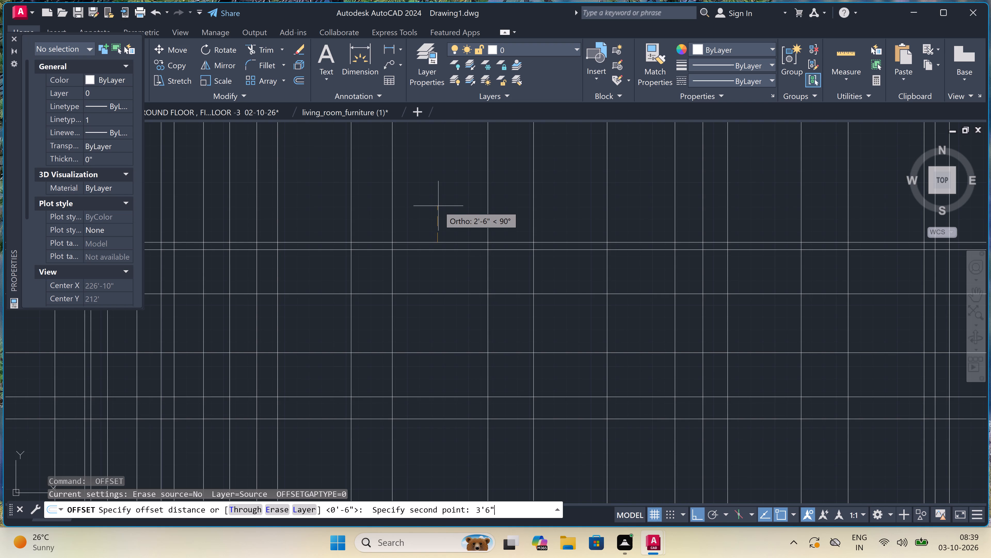
key(space)
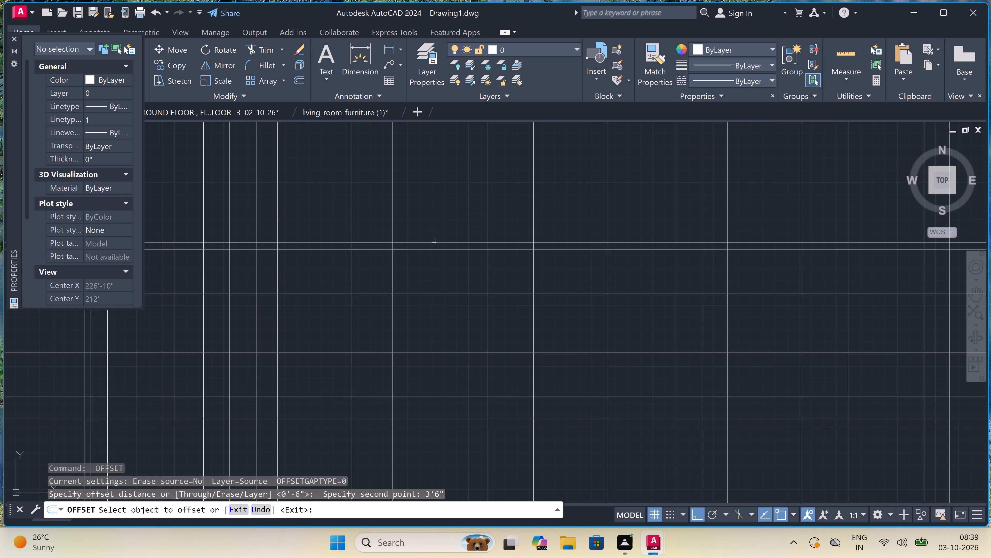
click(434, 242)
click(434, 214)
key(Escape)
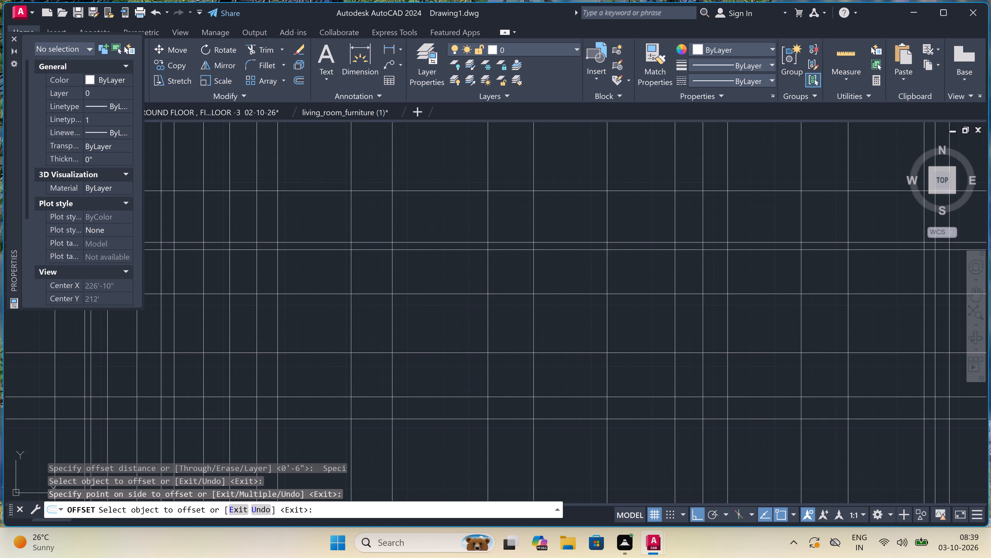
Trim all the vertical projection lines of both plans where they extend north of the topmost horizontal line.
scroll(441, 197, down, 3)
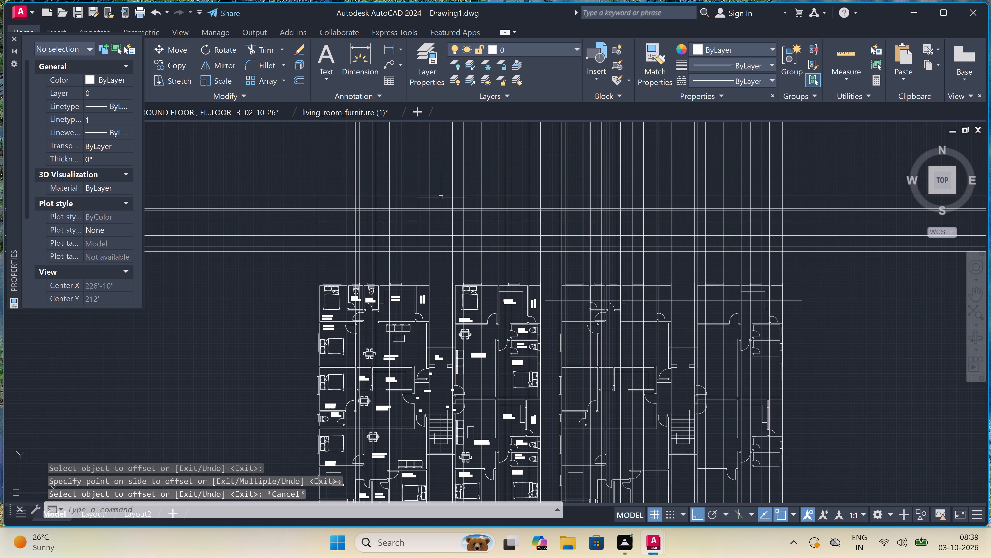
key(t)
text(R)
key(space)
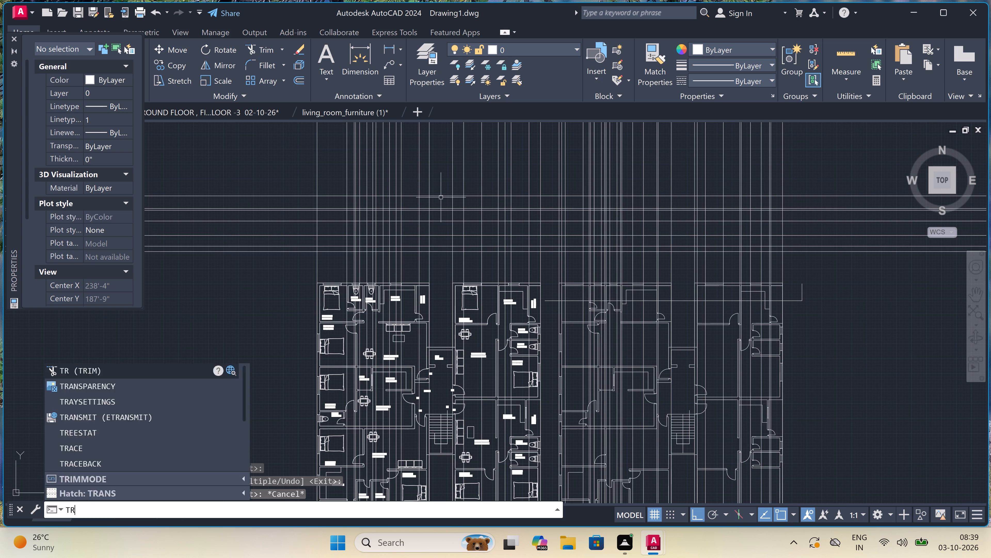
scroll(440, 198, down, 1)
click(341, 172)
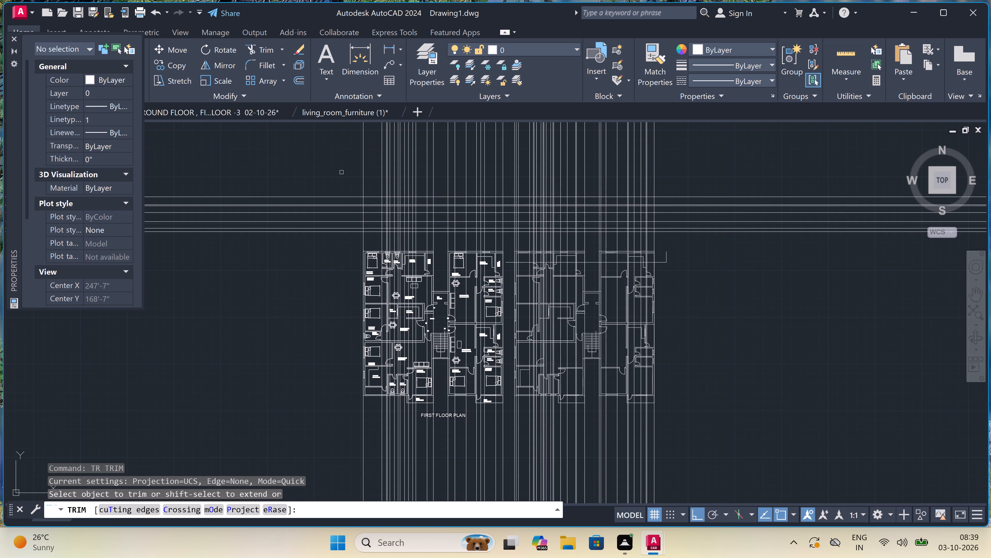
drag(341, 172, 344, 173)
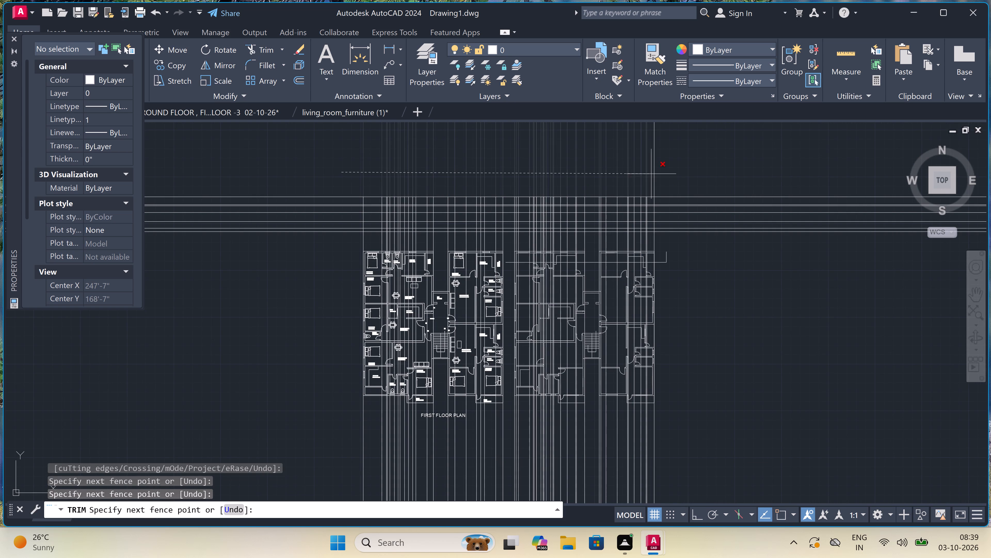
double_click(674, 166)
click(675, 172)
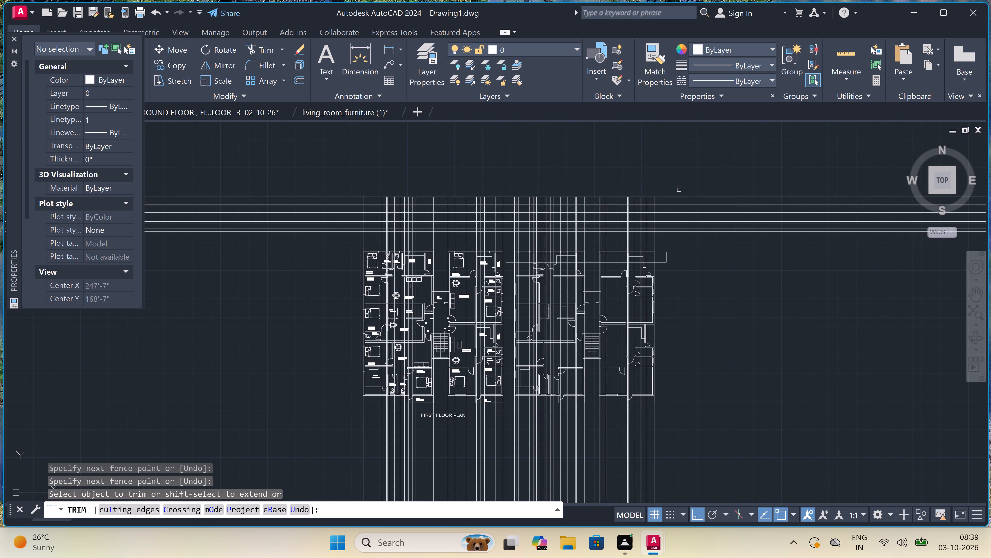
Trim the horizontal level lines beyond the outermost vertical projection lines on the east and west sides.
click(688, 239)
click(688, 176)
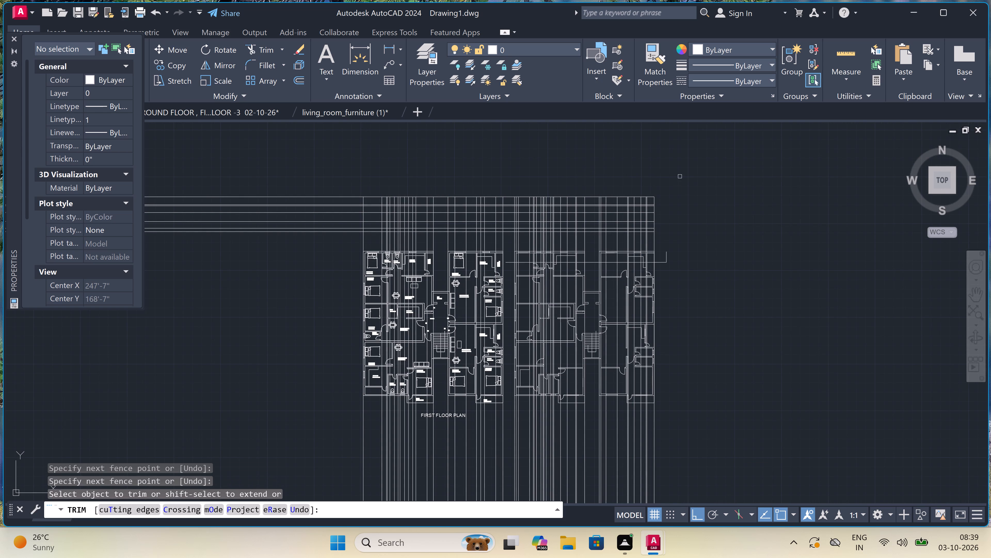
click(331, 151)
double_click(304, 261)
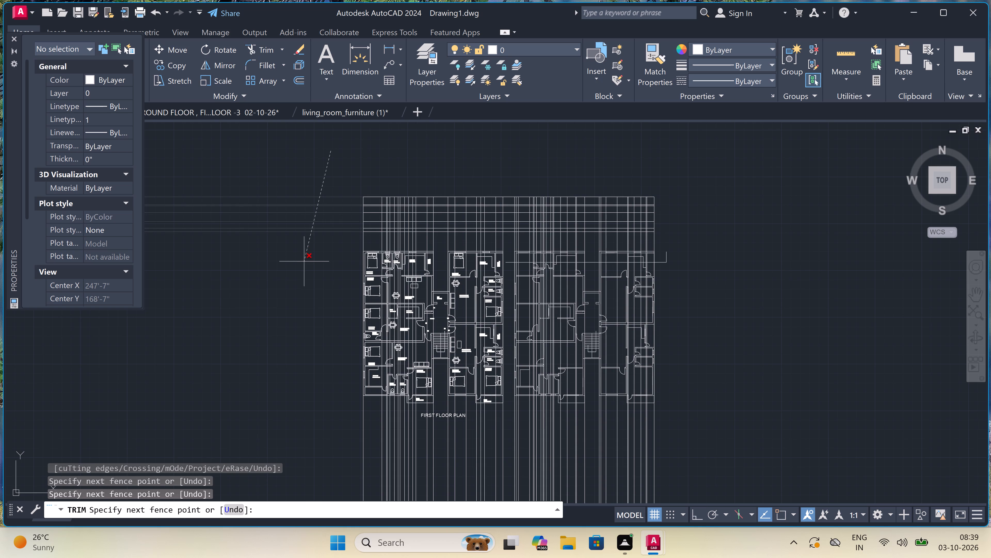
click(304, 236)
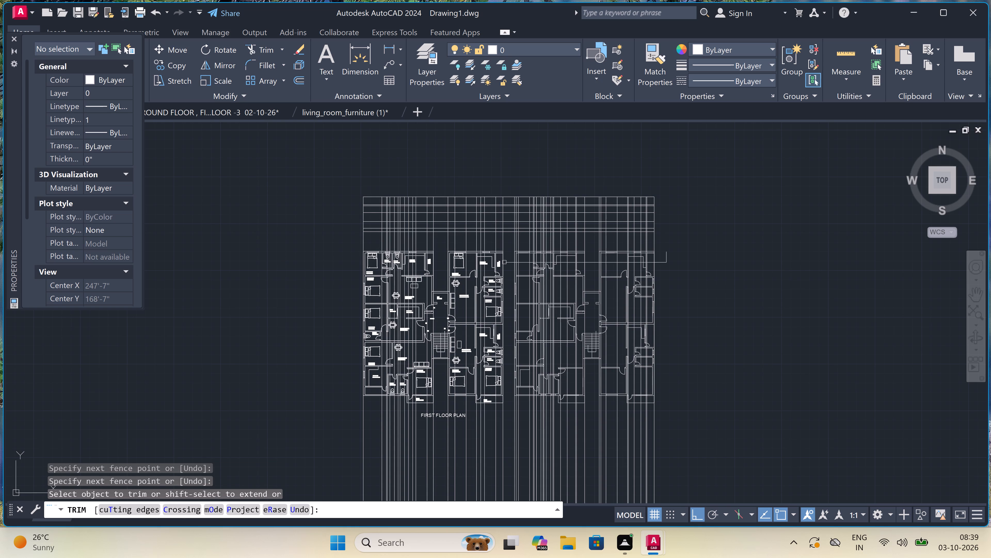
Trim the horizontal level lines across the gap between the two plans' elevation grids.
click(509, 235)
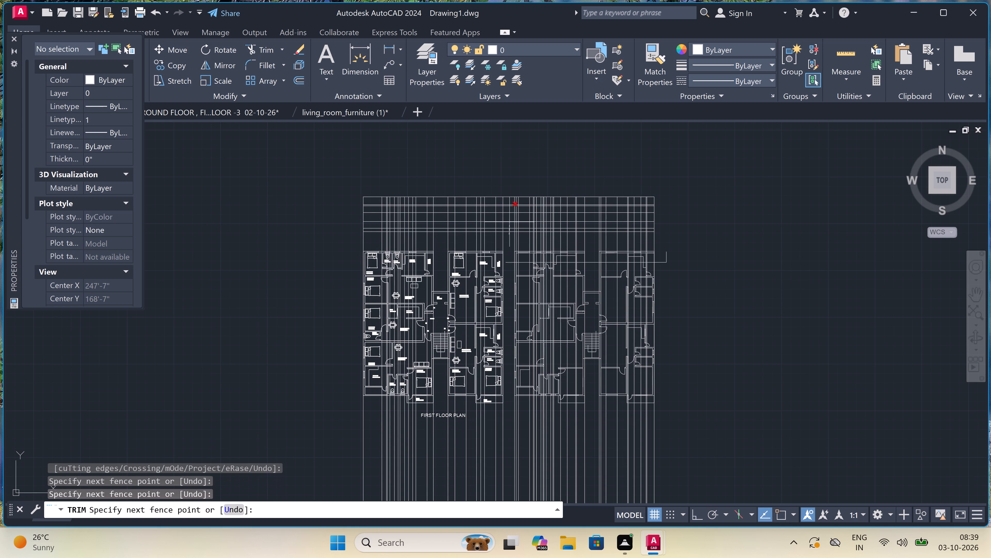
double_click(510, 182)
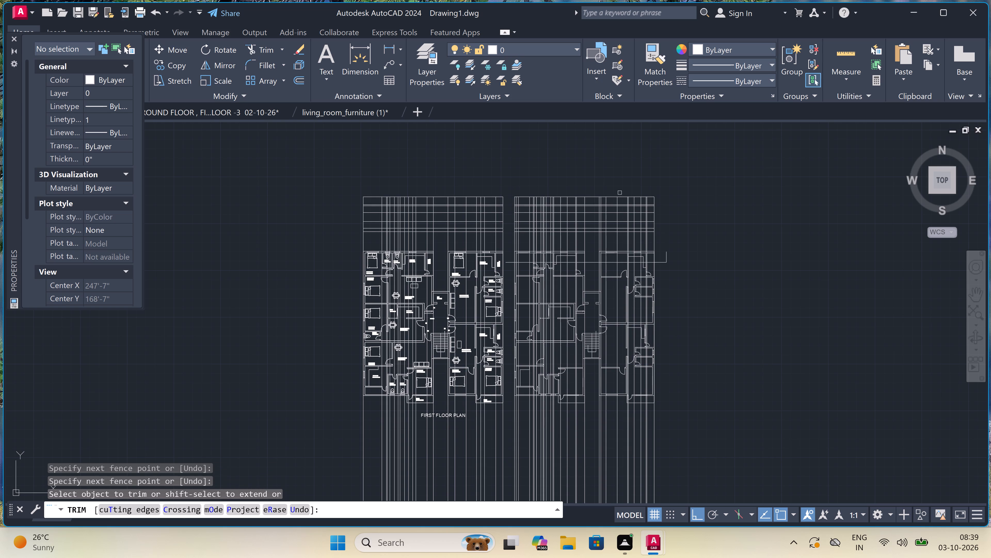
Trim the interior vertical projection lines inside the topmost 3'-6" band of the stripped copy's grid.
scroll(630, 194, up, 4)
scroll(664, 206, down, 2)
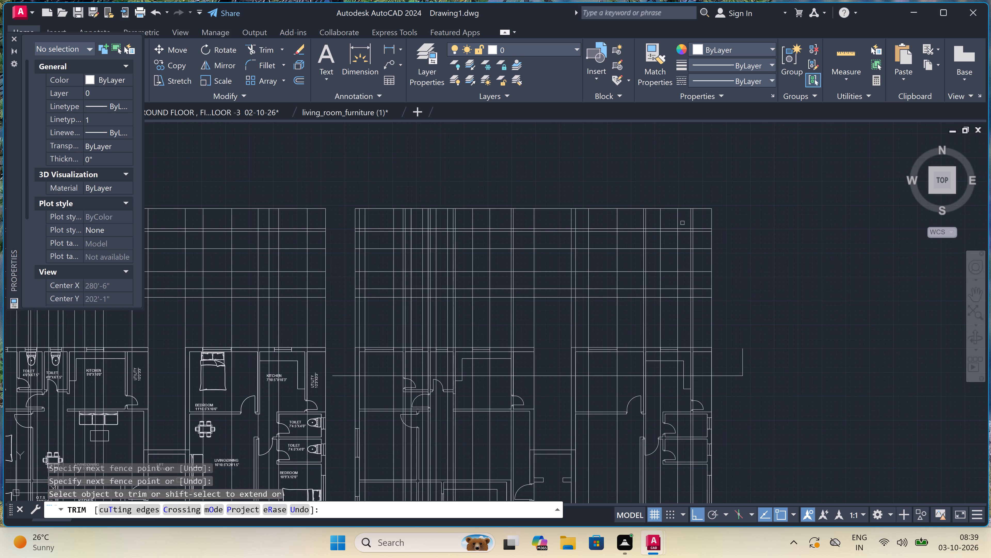
click(701, 216)
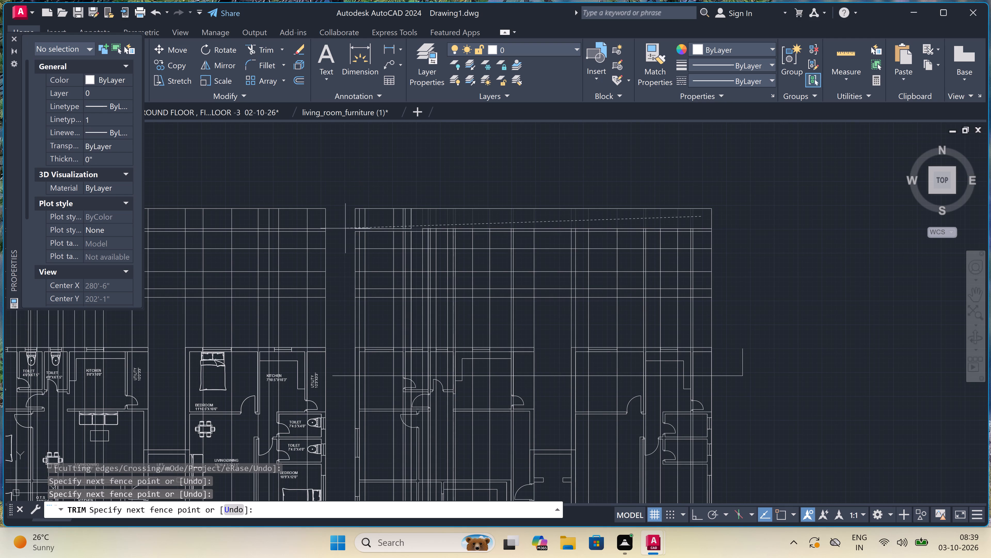
scroll(348, 224, up, 3)
click(387, 213)
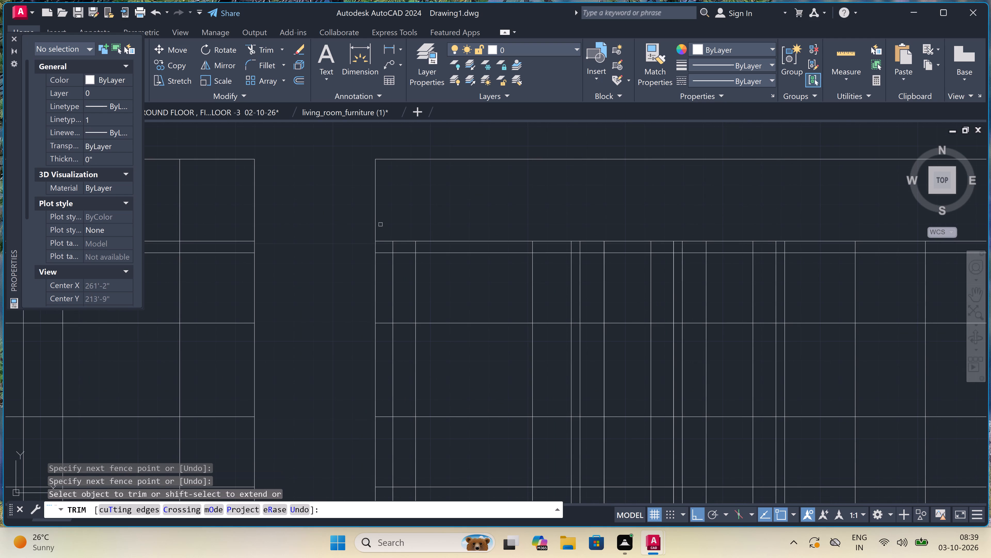
Trim the interior vertical projection lines inside the 6" band below the top band of the stripped copy's grid.
scroll(378, 246, up, 3)
drag(382, 243, 391, 245)
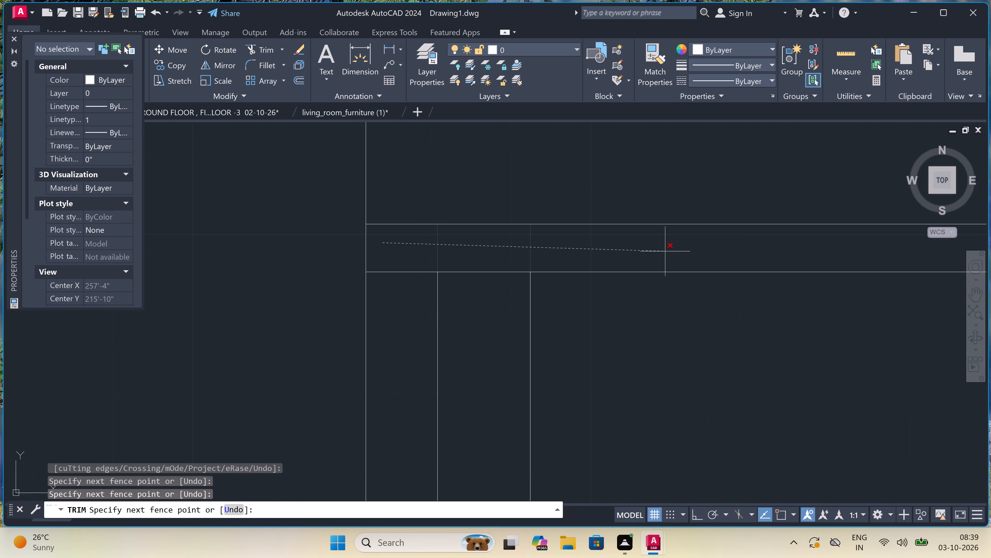
scroll(658, 254, down, 8)
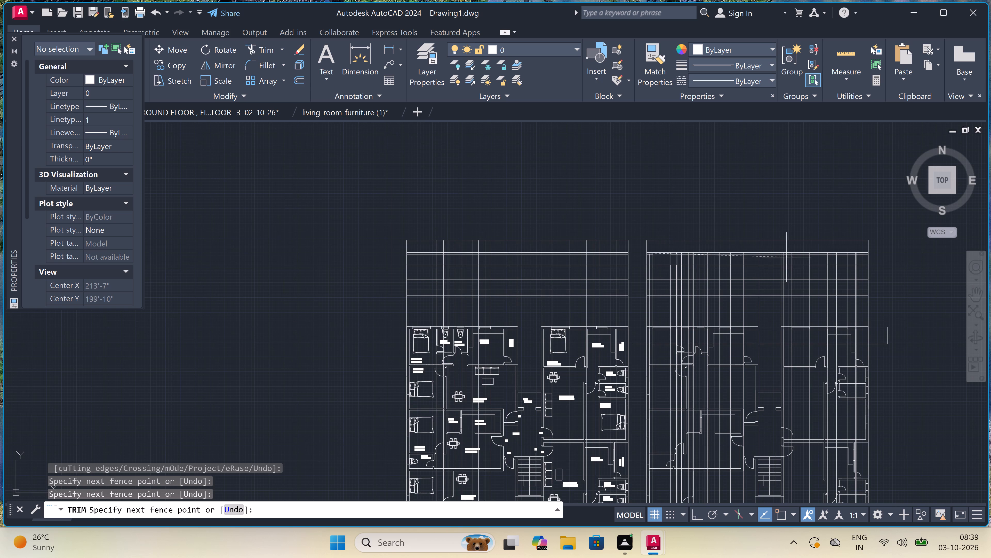
scroll(887, 254, up, 2)
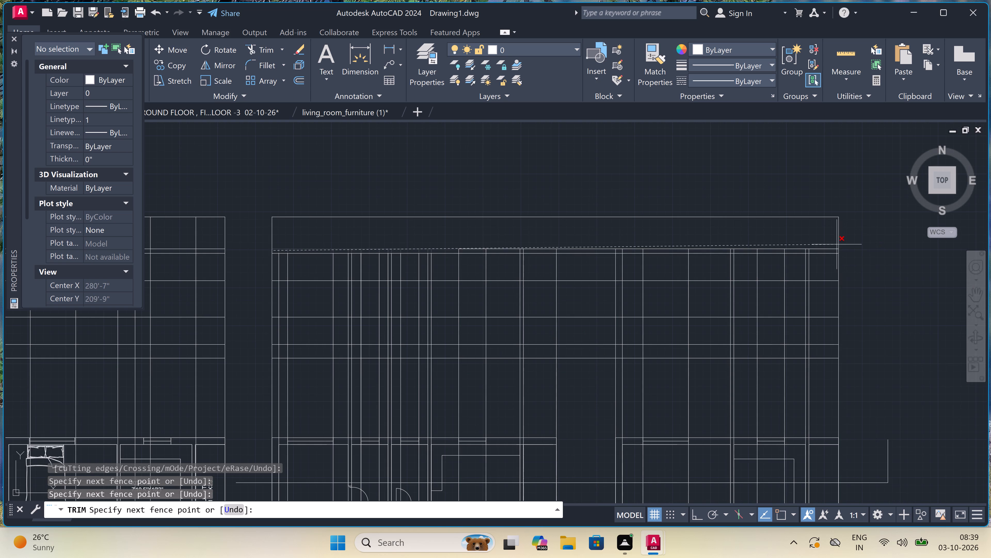
scroll(825, 250, up, 4)
click(825, 251)
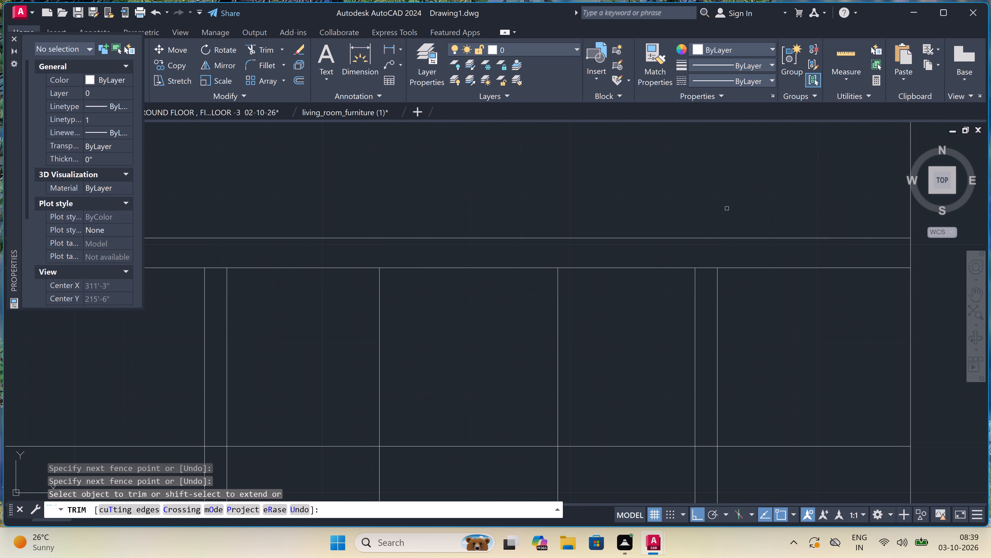
Trim the interior vertical lines between the two southernmost level lines of the stripped copy's grid.
scroll(724, 212, down, 3)
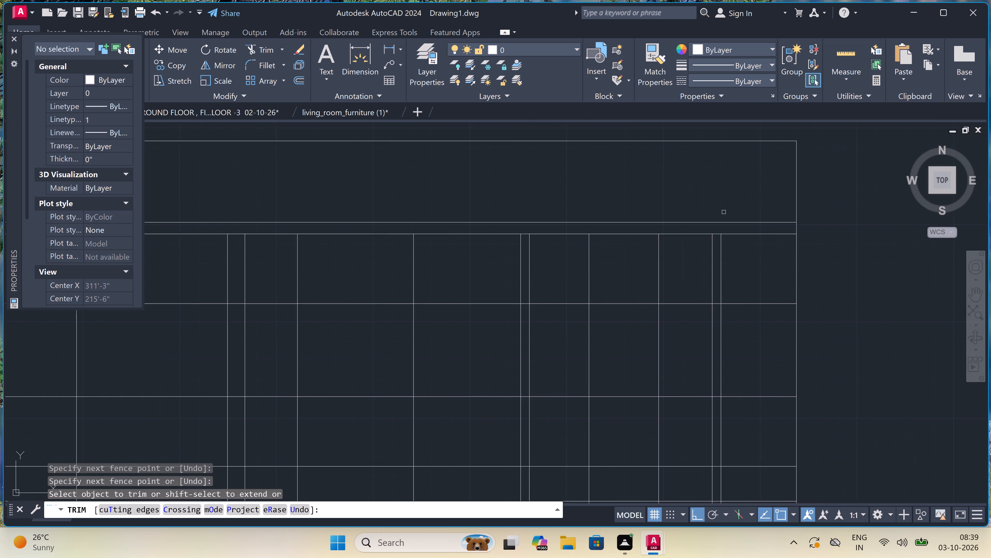
scroll(724, 212, down, 2)
scroll(728, 270, up, 1)
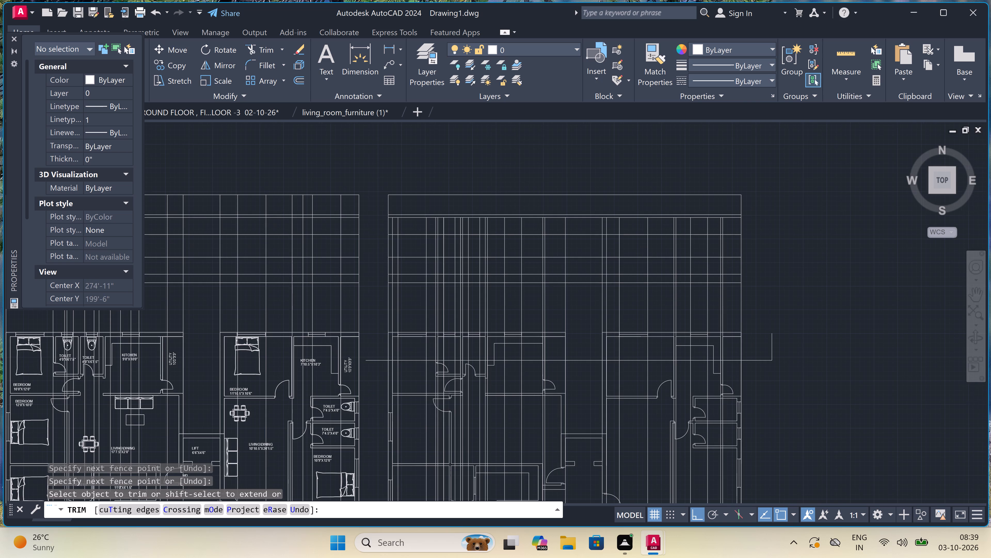
scroll(728, 270, up, 2)
click(729, 295)
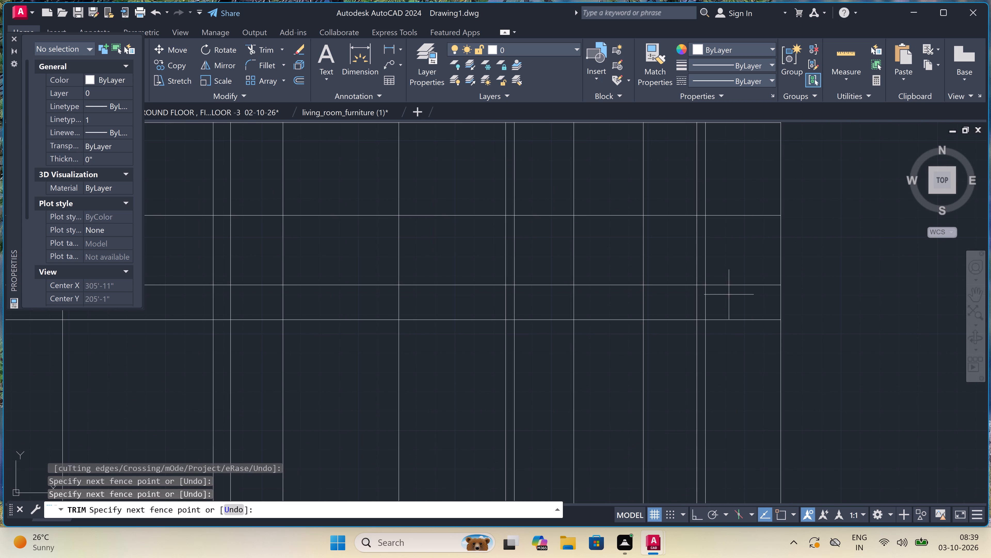
scroll(568, 313, down, 3)
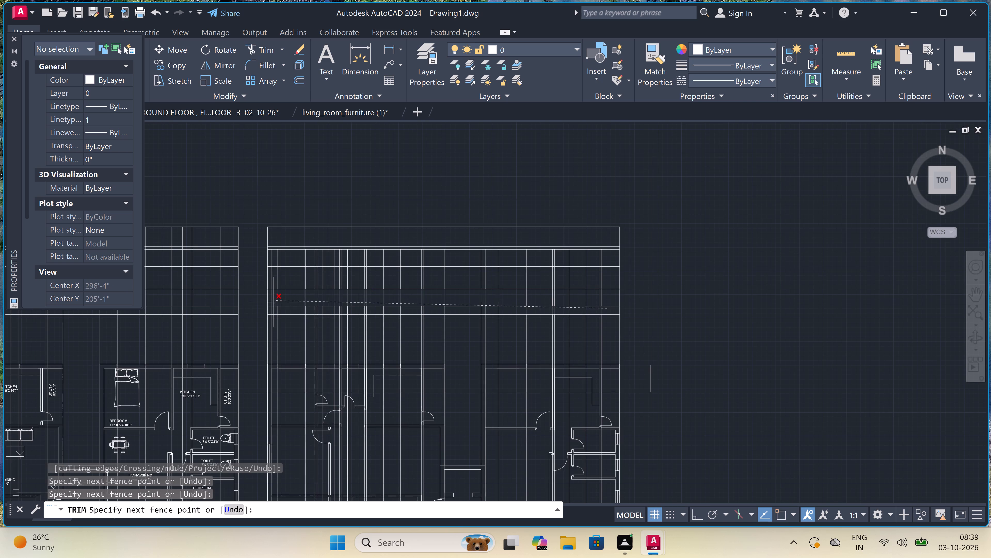
scroll(263, 312, up, 3)
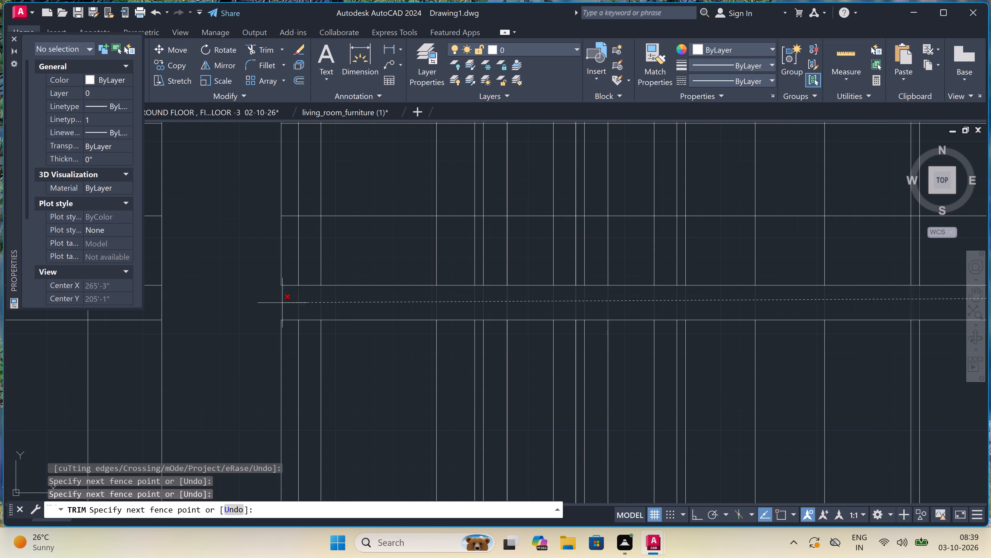
double_click(292, 300)
Trim the two middle level lines between the outer west line and the third vertical of the stripped copy's grid.
scroll(292, 300, down, 3)
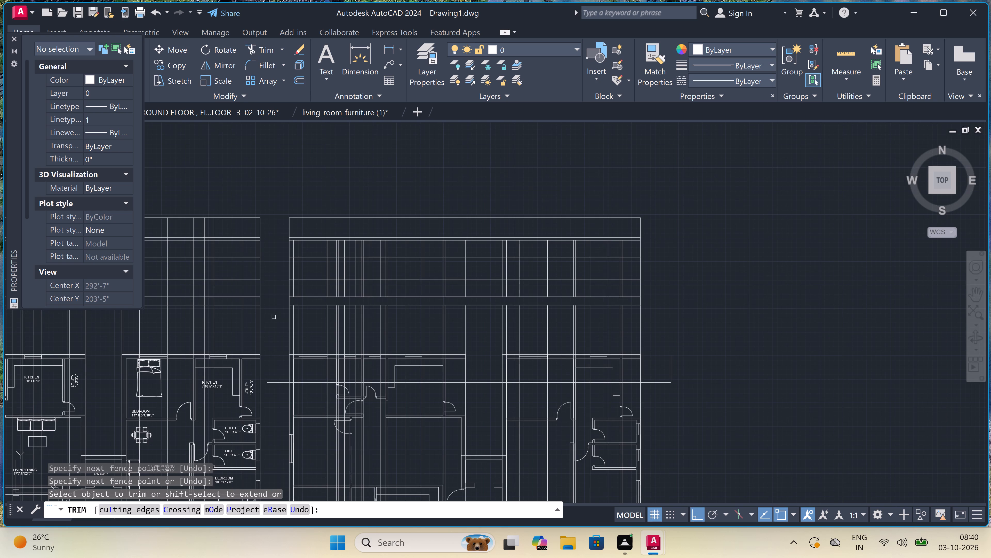
scroll(290, 246, up, 2)
click(292, 254)
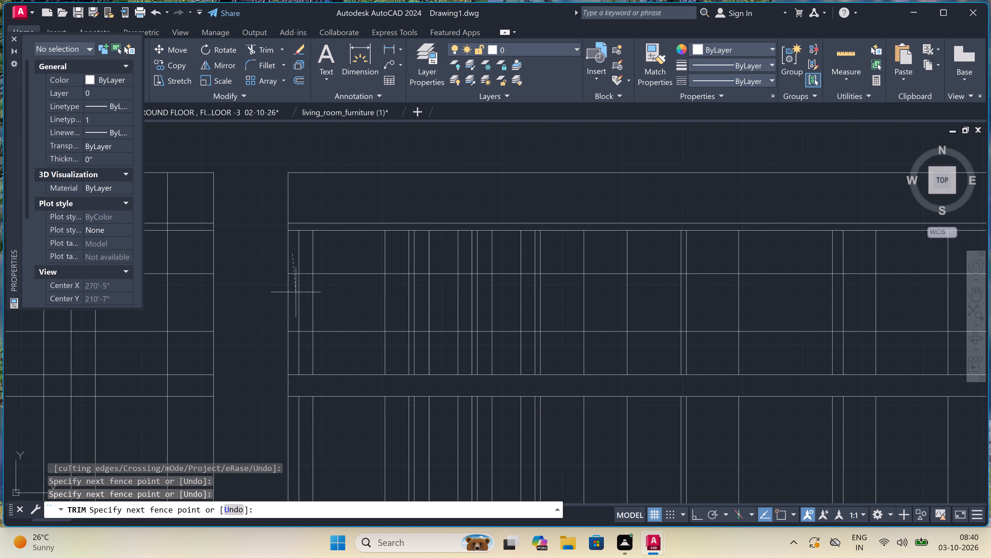
click(294, 338)
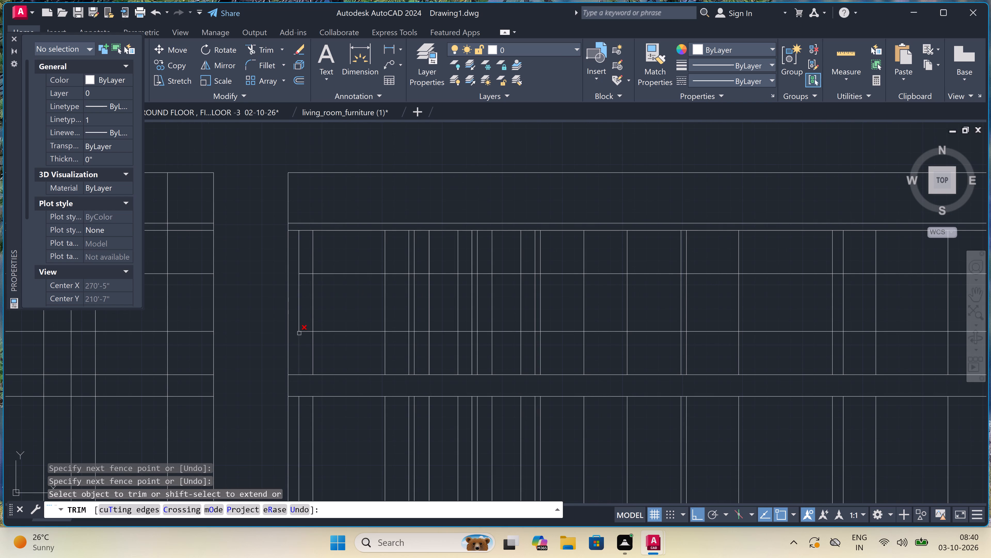
scroll(316, 302, down, 2)
scroll(310, 312, up, 3)
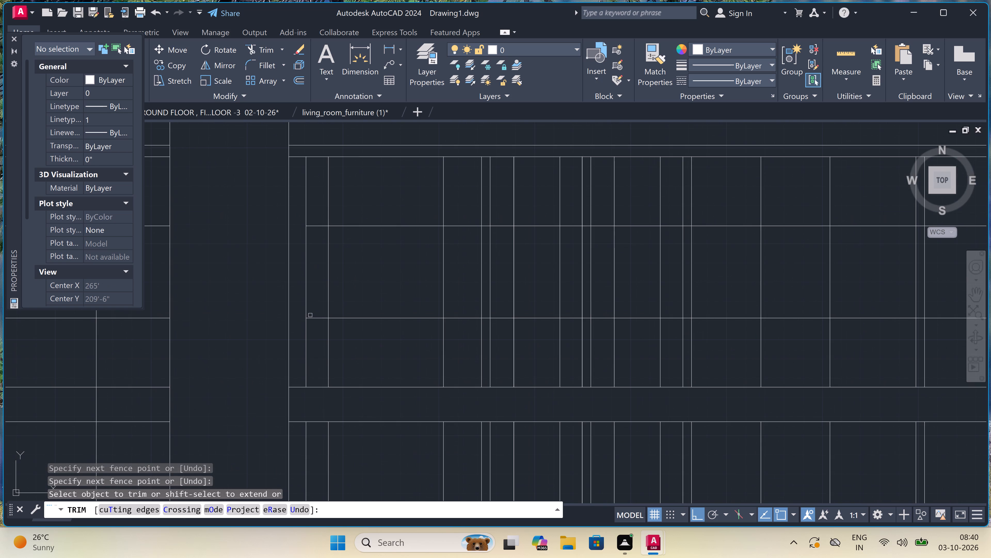
click(314, 333)
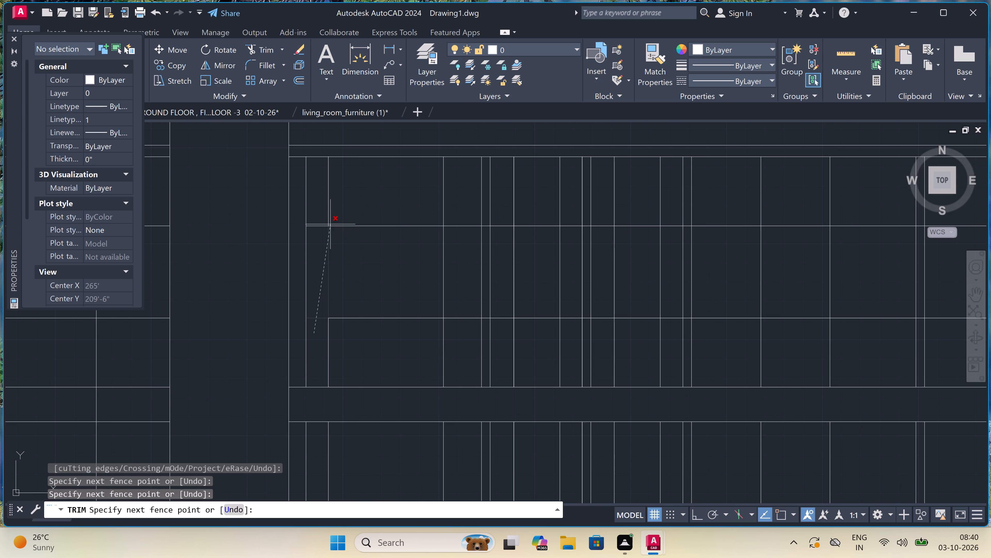
click(321, 210)
Trim the lines above, east of and below the westernmost opening in the stripped copy's grid, leaving a closed rectangle.
click(320, 197)
click(449, 193)
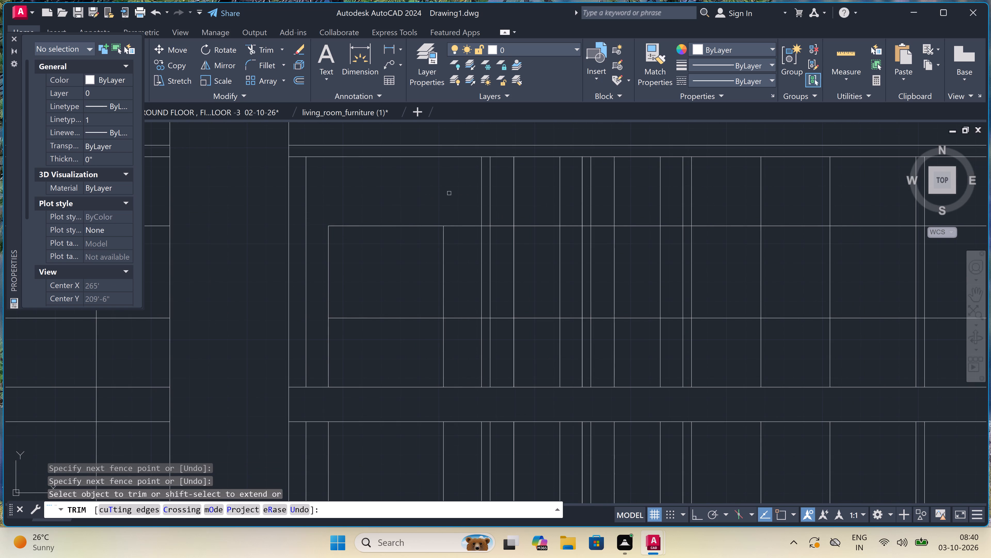
double_click(462, 197)
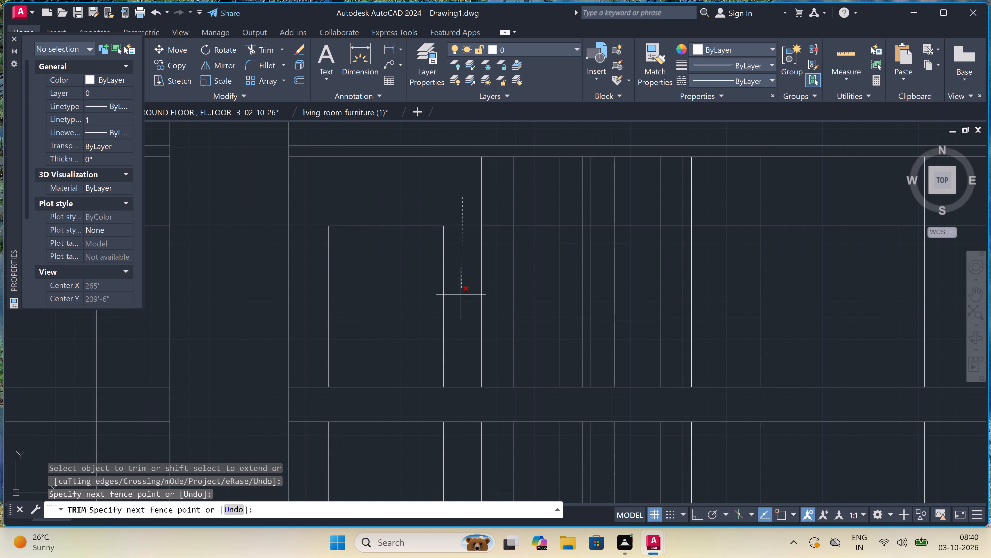
click(453, 337)
click(451, 341)
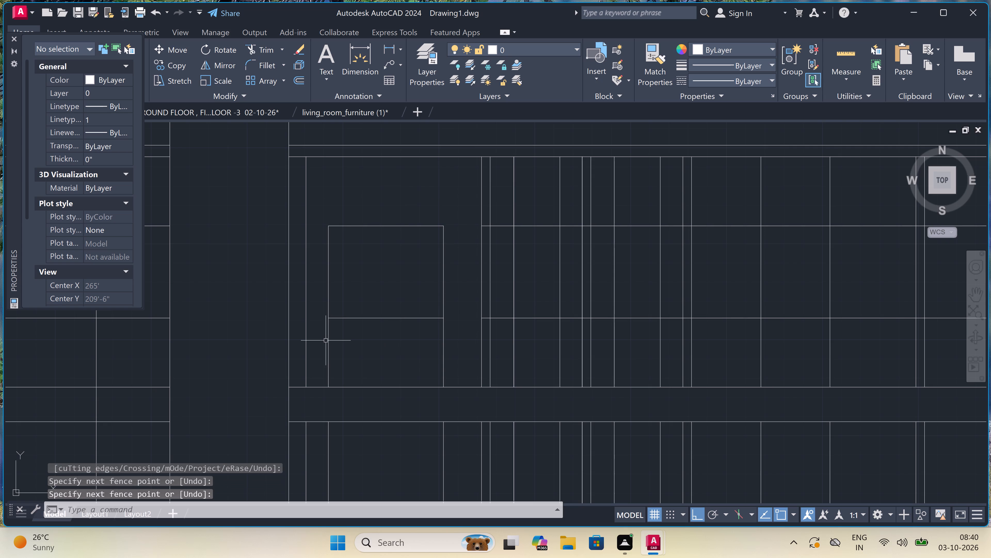
key(space)
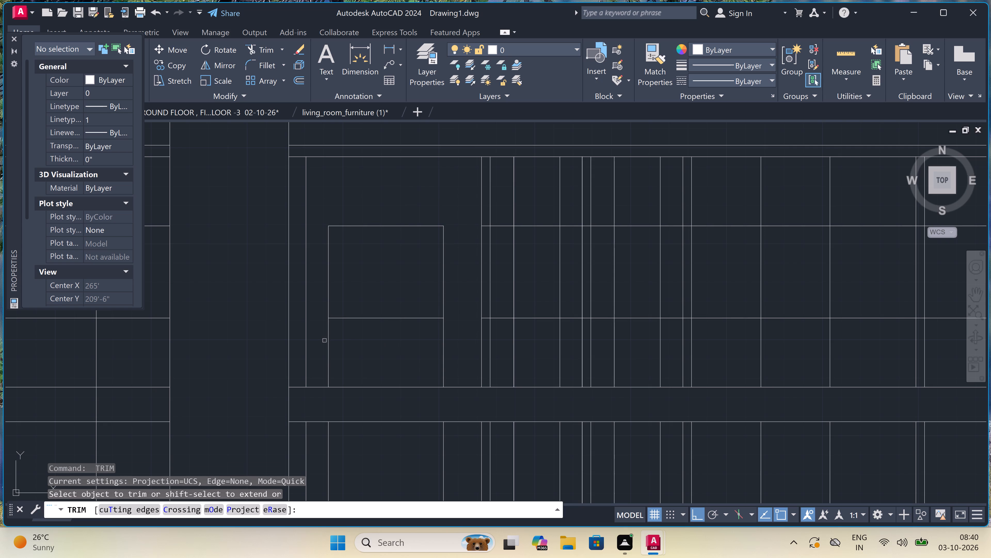
double_click(324, 341)
click(326, 342)
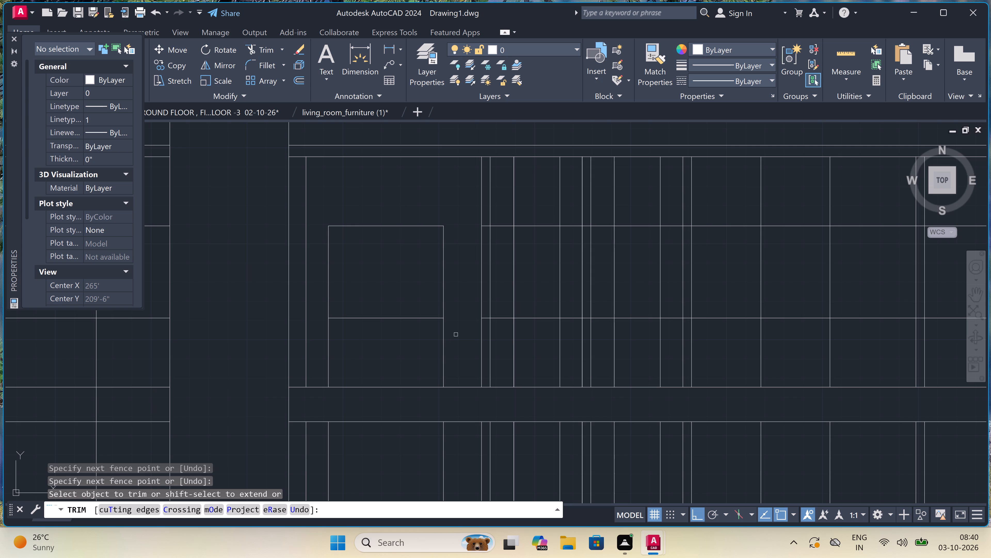
drag(455, 336, 455, 339)
click(455, 339)
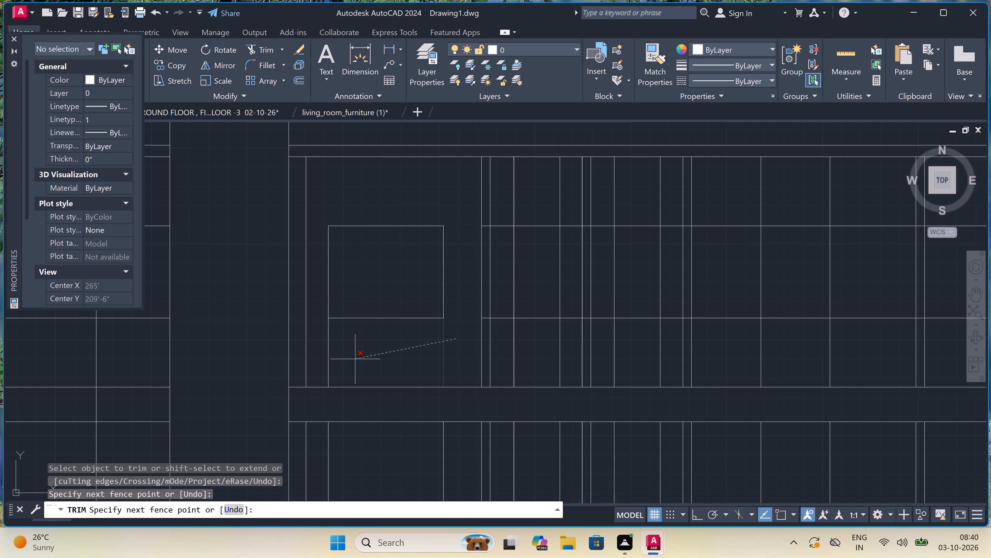
click(322, 348)
Trim the two middle level lines within the narrow strip between the next pair of verticals east of the rectangle.
scroll(334, 345, down, 1)
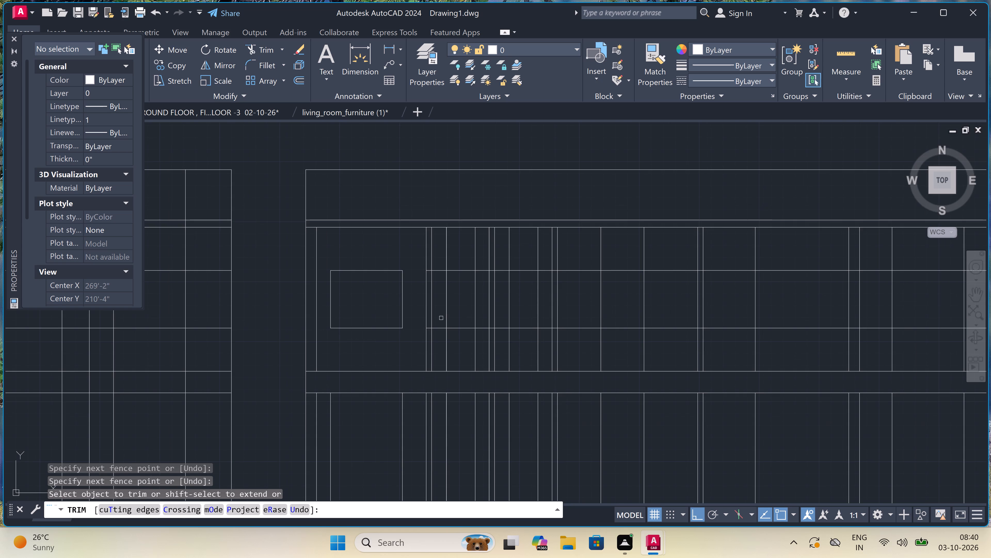
scroll(465, 293, down, 2)
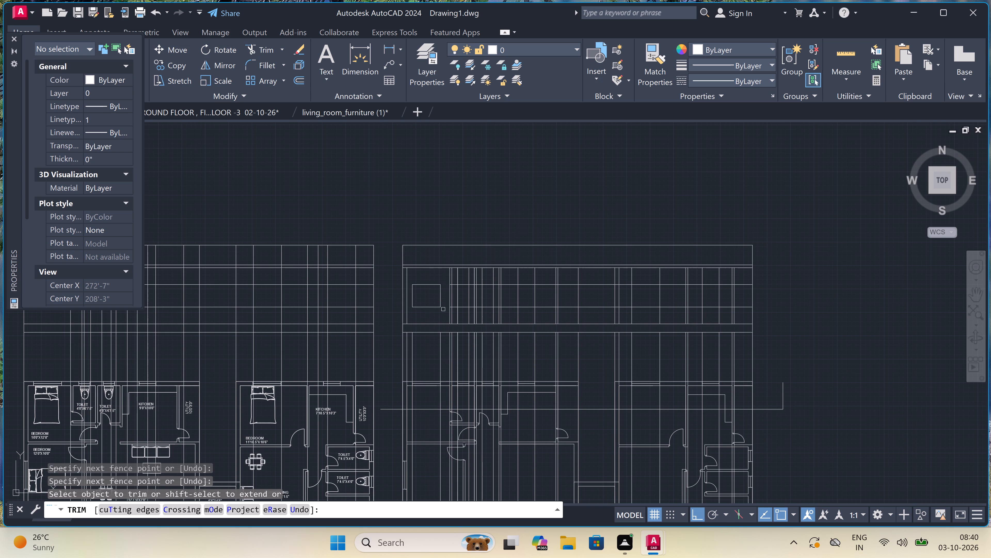
scroll(446, 309, up, 2)
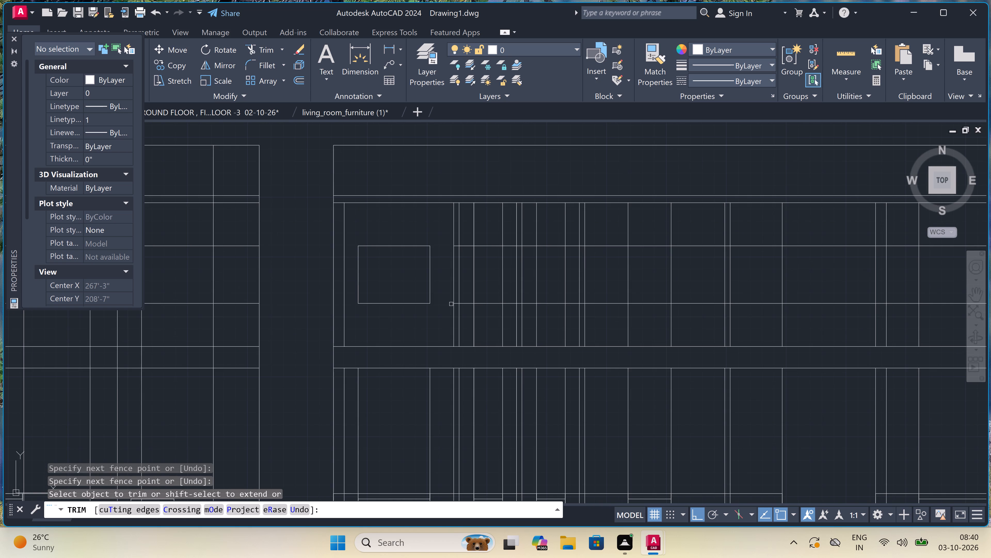
scroll(452, 304, up, 2)
double_click(466, 309)
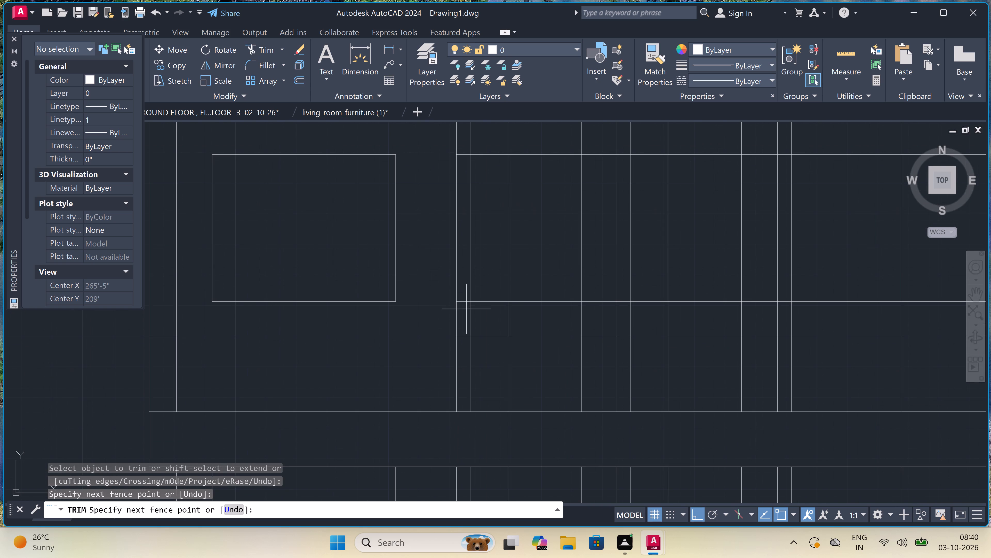
scroll(466, 269, down, 2)
scroll(458, 215, up, 3)
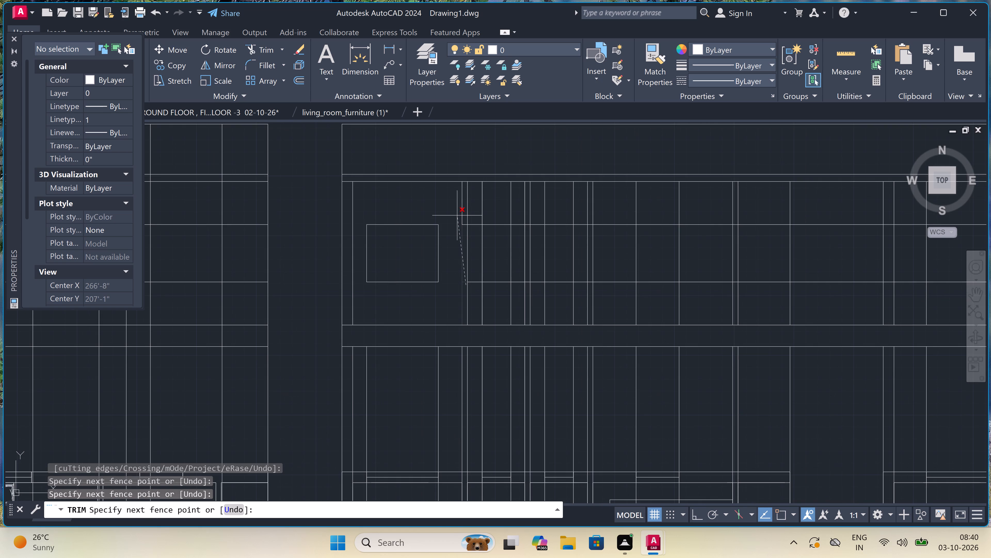
scroll(458, 215, up, 1)
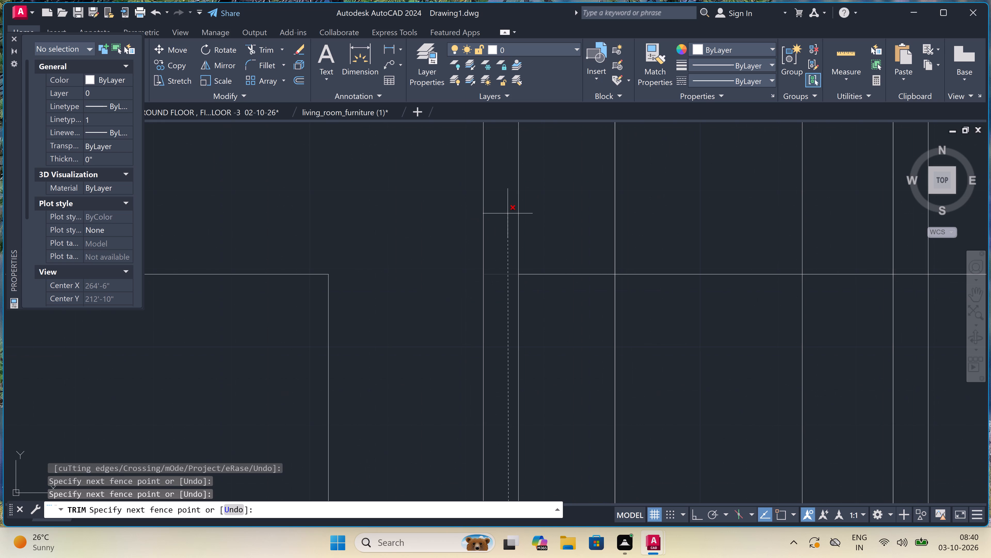
double_click(508, 214)
scroll(494, 216, down, 6)
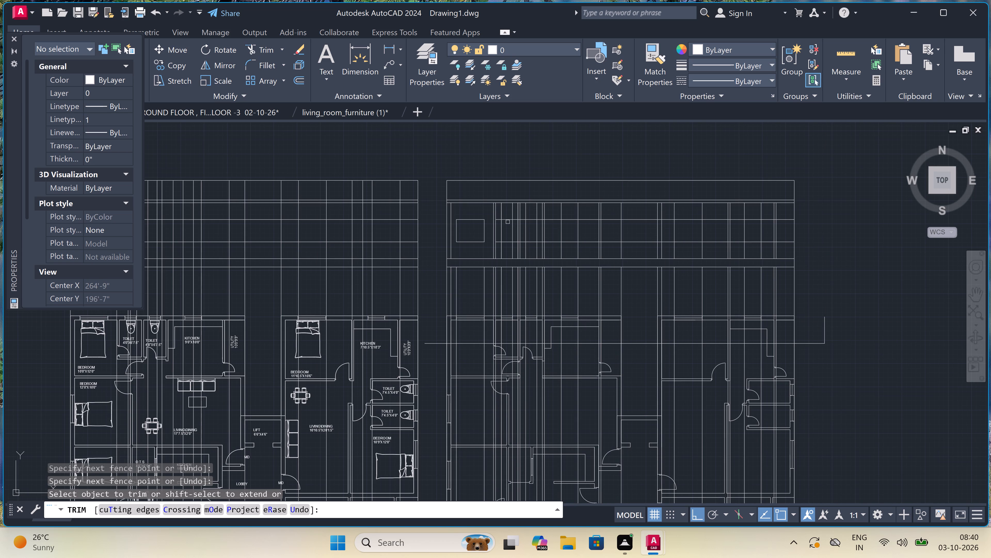
scroll(510, 379, up, 1)
Trim the lines beside, above and below the second opening in the stripped copy's grid, leaving a closed narrow rectangle.
scroll(510, 379, up, 2)
scroll(510, 377, down, 2)
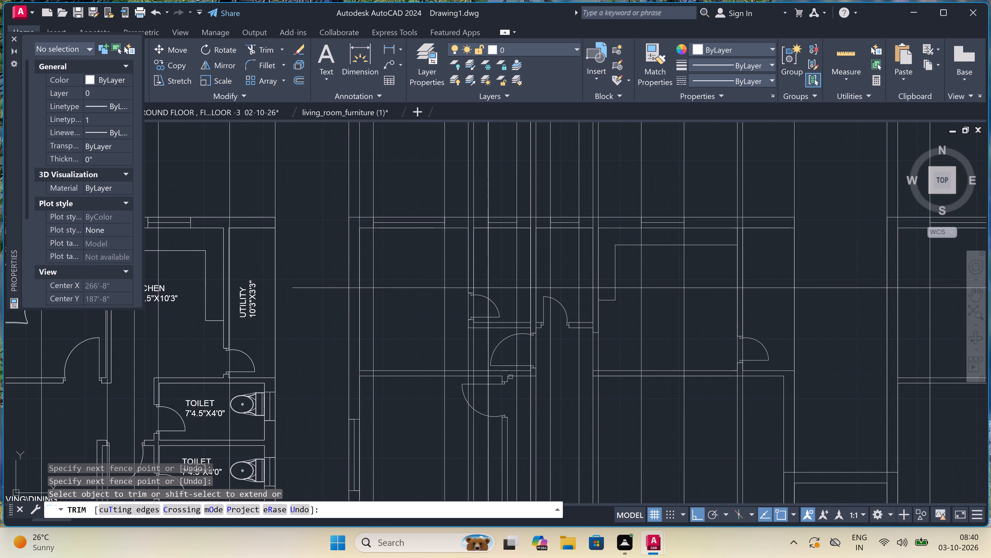
scroll(517, 351, down, 1)
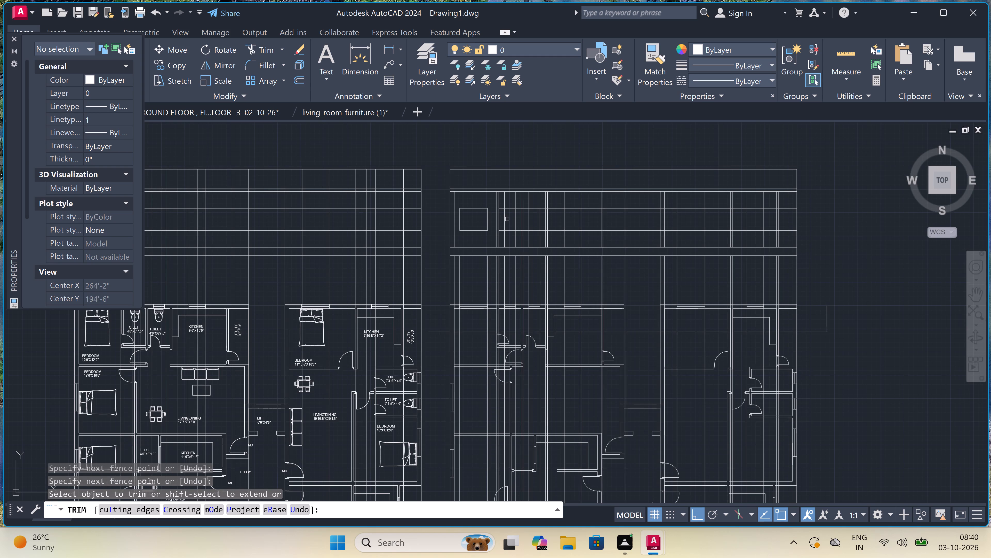
scroll(499, 199, up, 3)
triple_click(508, 206)
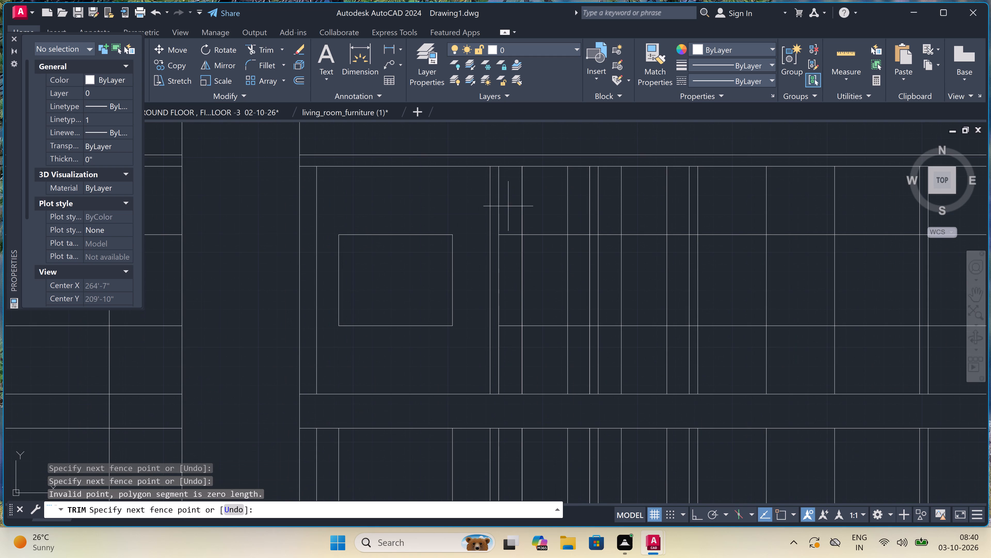
double_click(506, 348)
double_click(507, 362)
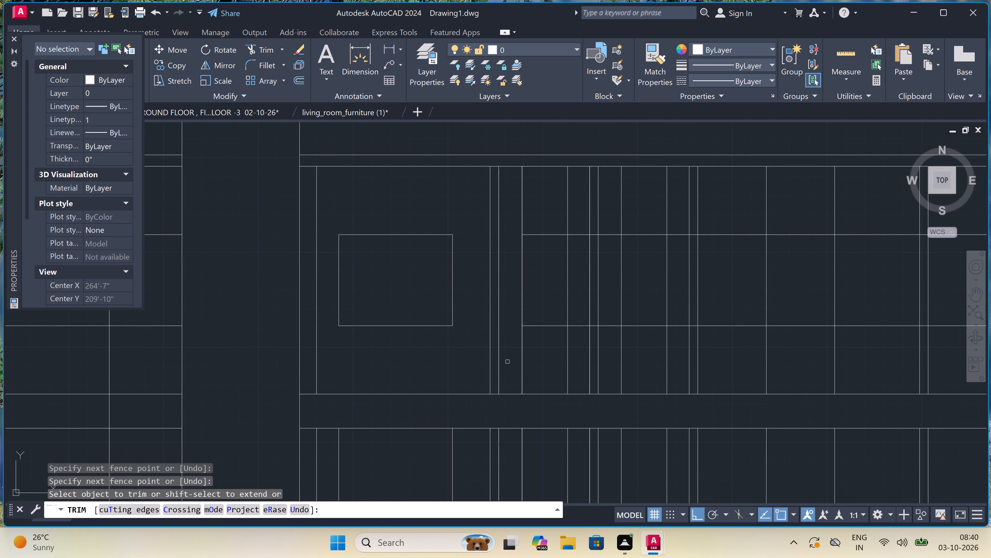
click(578, 357)
double_click(584, 344)
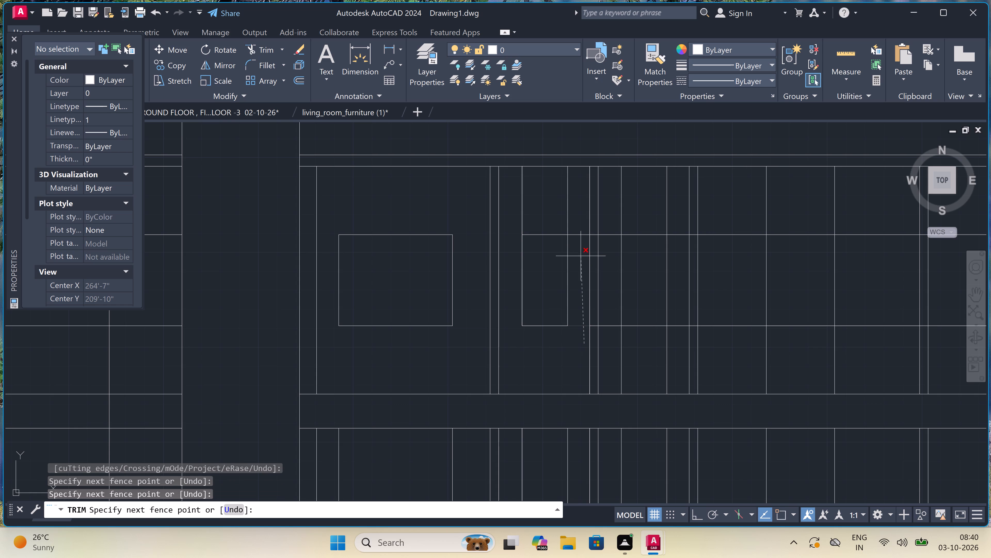
click(572, 208)
click(580, 202)
click(515, 206)
Trim the two middle level lines within the narrow strip between the pair of verticals east of the second rectangle.
scroll(515, 206, down, 1)
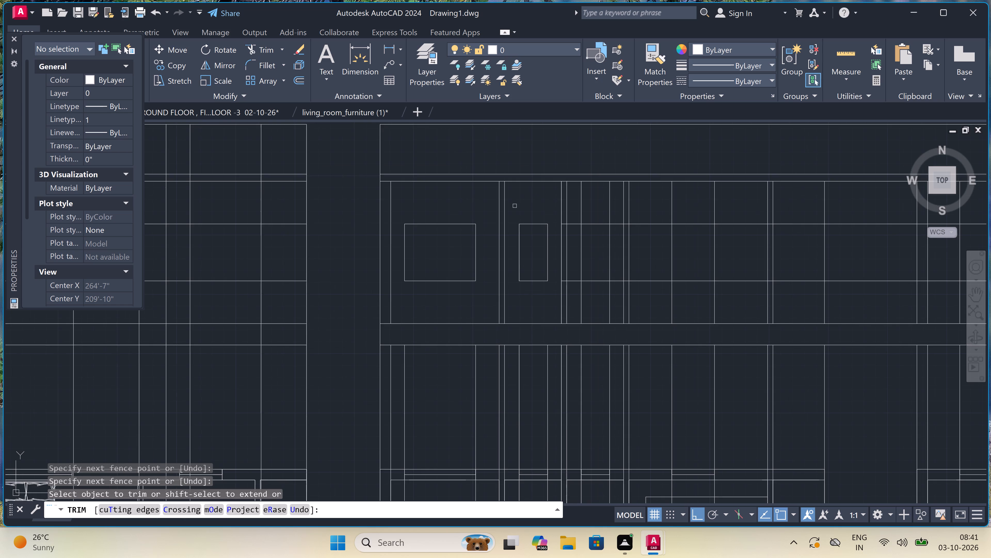
scroll(515, 206, down, 1)
scroll(538, 223, up, 3)
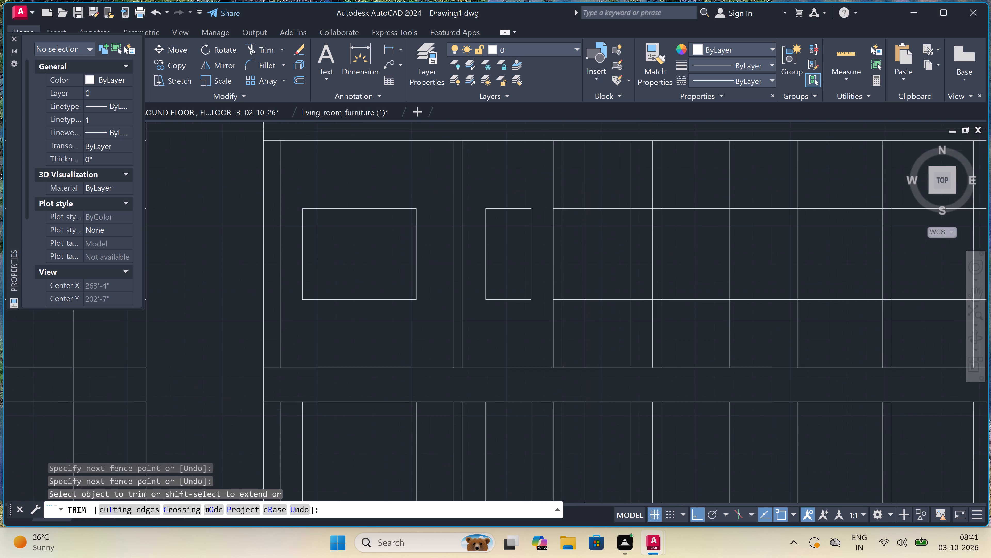
double_click(571, 192)
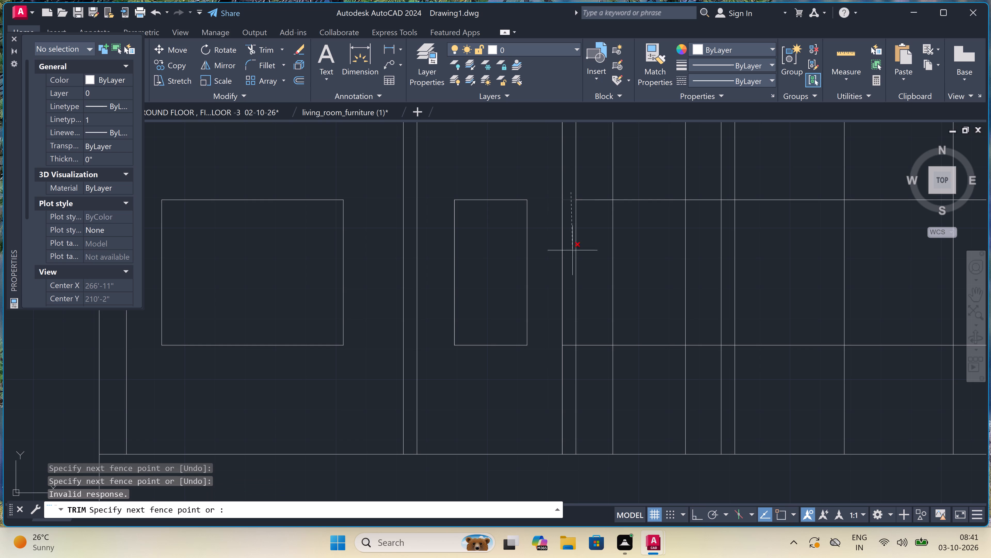
double_click(569, 346)
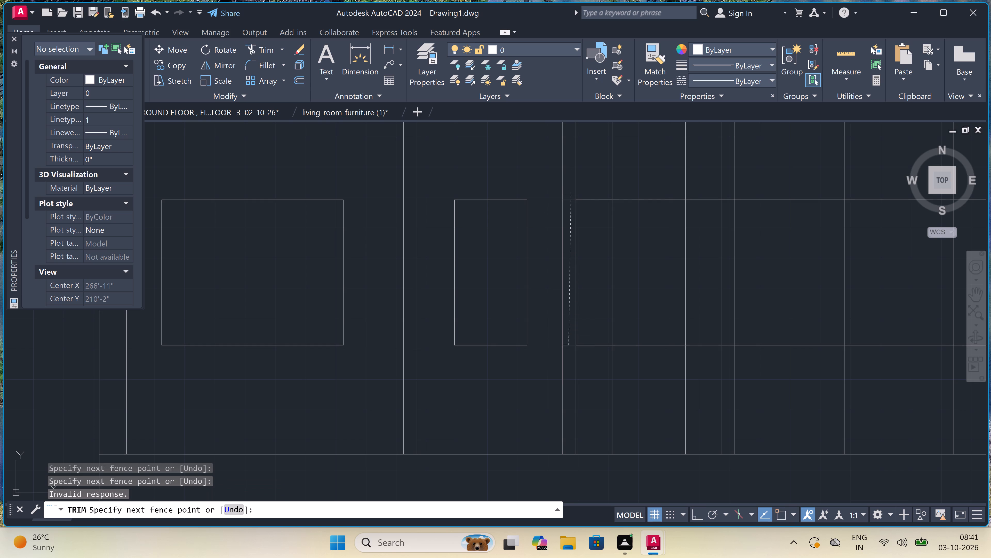
click(569, 346)
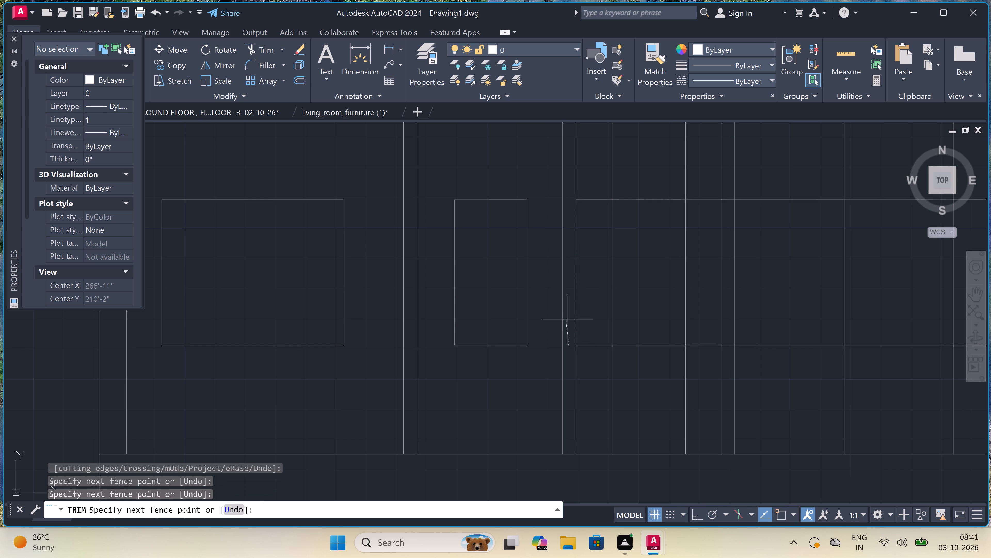
click(569, 302)
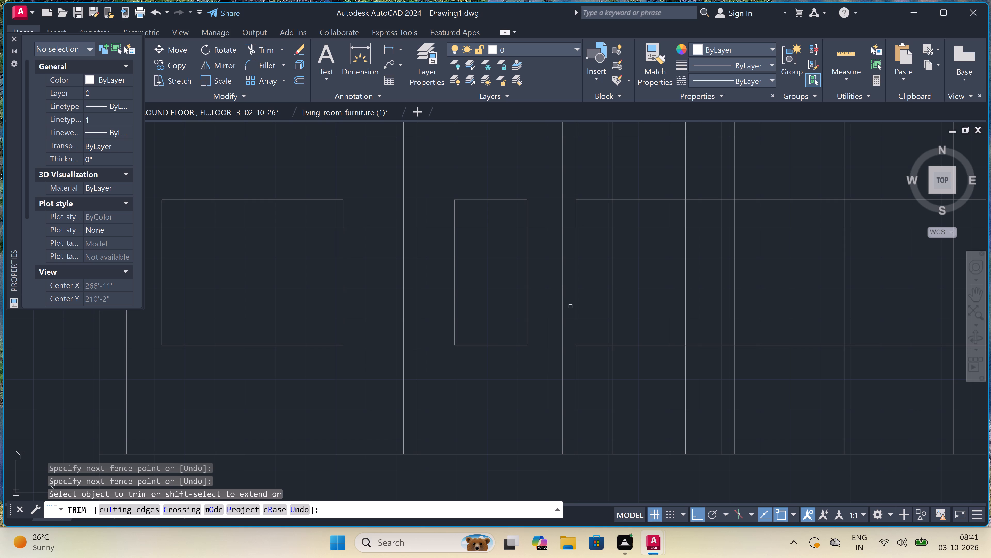
Trim the middle level lines on both sides of the third opening and the verticals above its head.
scroll(426, 278, down, 4)
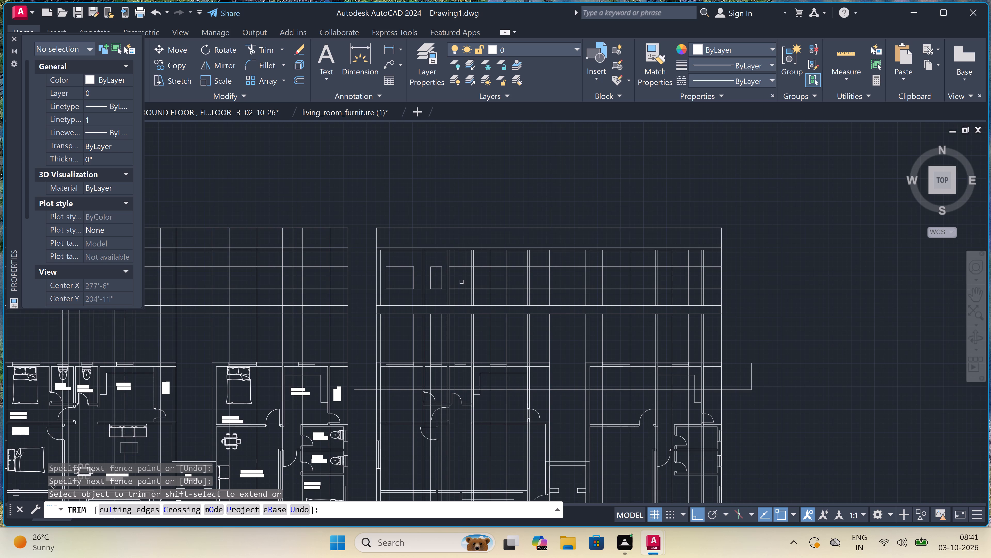
scroll(456, 273, up, 4)
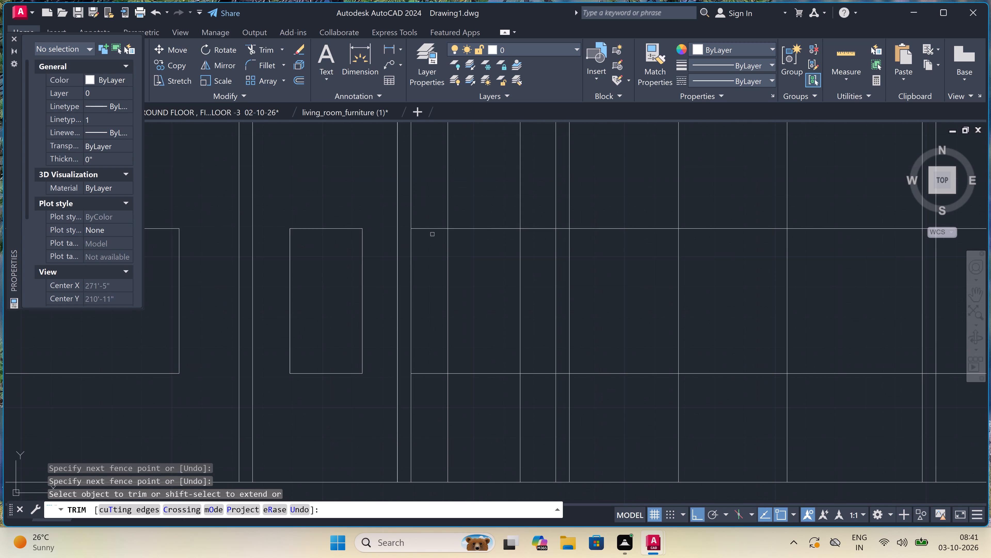
click(430, 205)
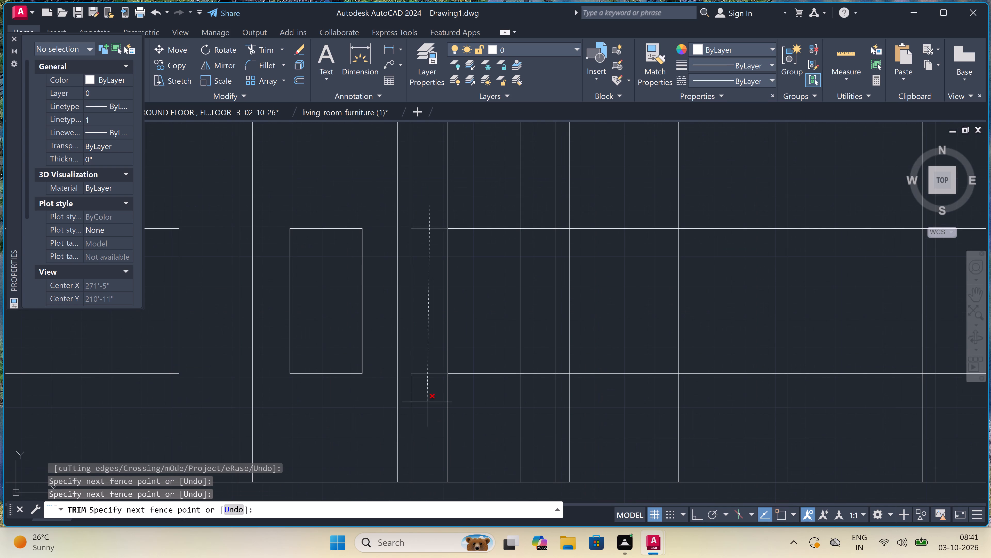
double_click(427, 402)
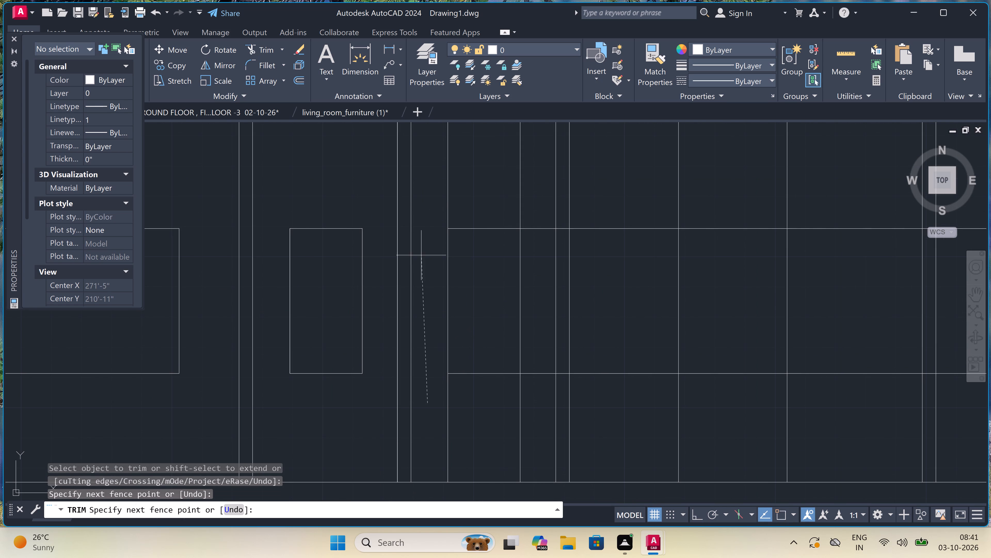
double_click(432, 187)
double_click(433, 180)
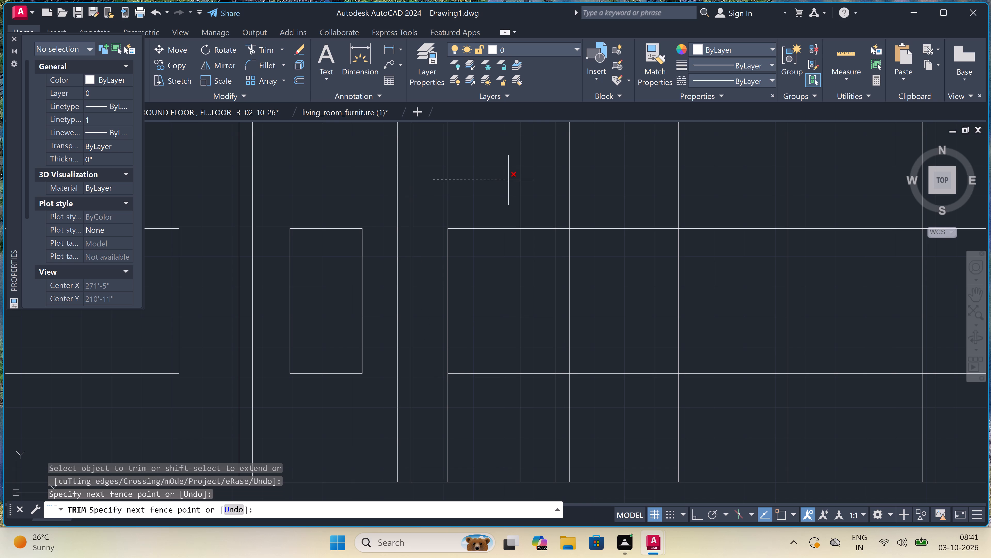
double_click(530, 181)
click(535, 185)
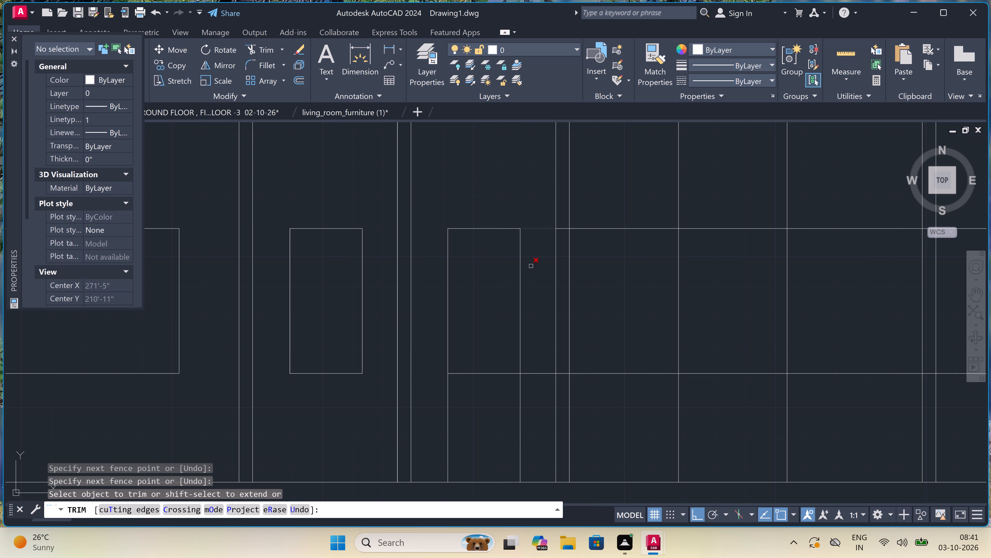
click(535, 198)
click(536, 200)
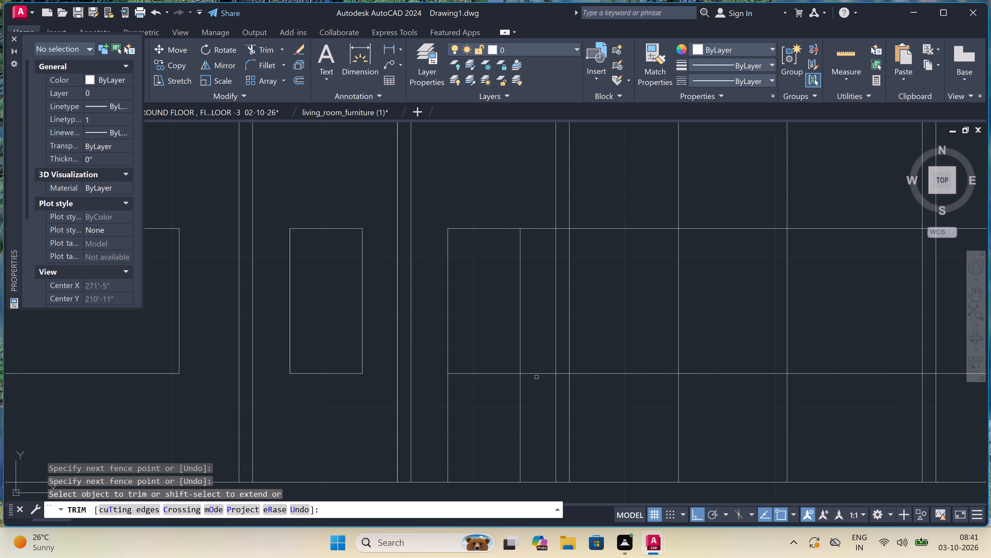
double_click(537, 378)
double_click(536, 181)
Trim the lower middle level line inside the third opening, leaving a door outline that reaches the band below.
double_click(507, 337)
triple_click(498, 402)
scroll(478, 329, down, 3)
scroll(478, 329, up, 2)
click(478, 329)
Trim the two middle level lines within the narrow strip between the pair of verticals east of the door outline.
scroll(478, 329, down, 2)
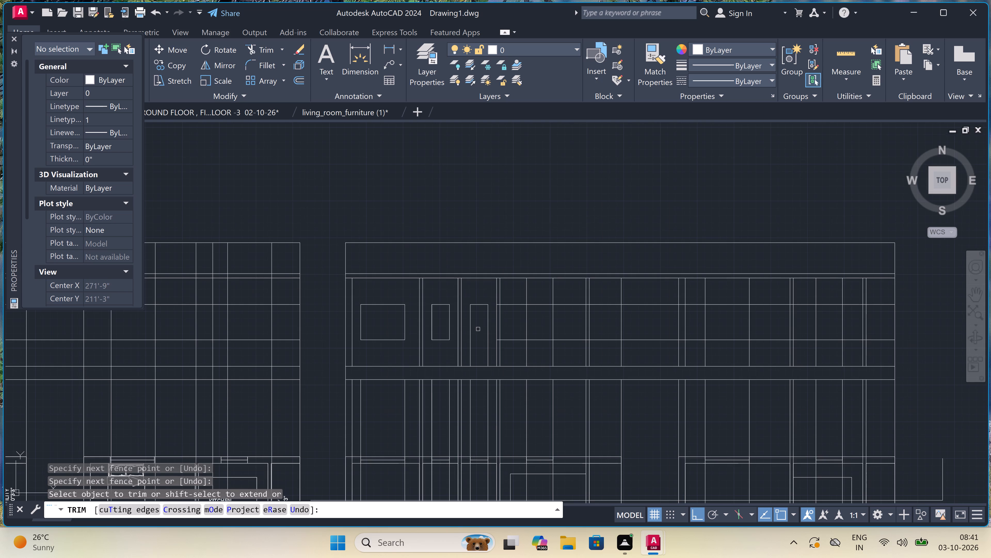
scroll(496, 336, up, 3)
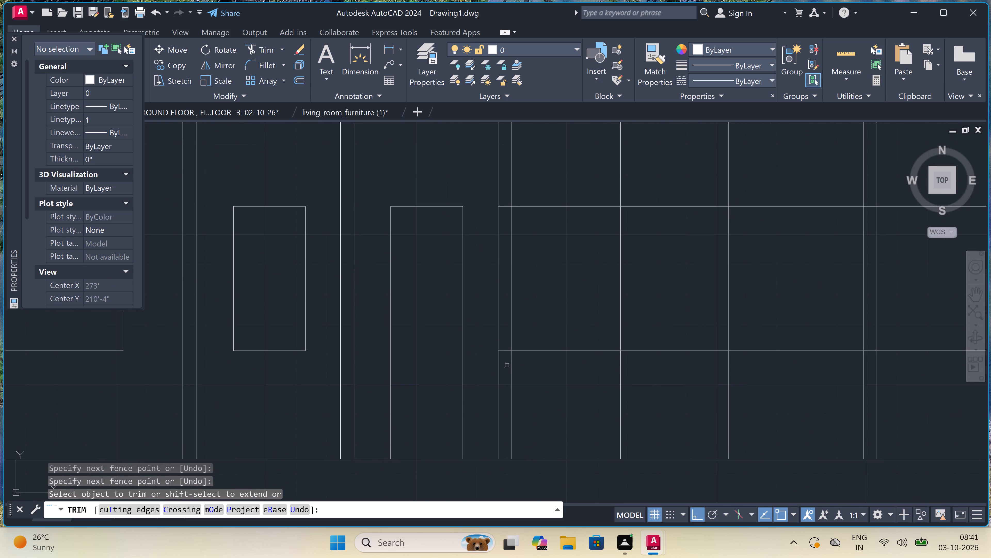
double_click(505, 362)
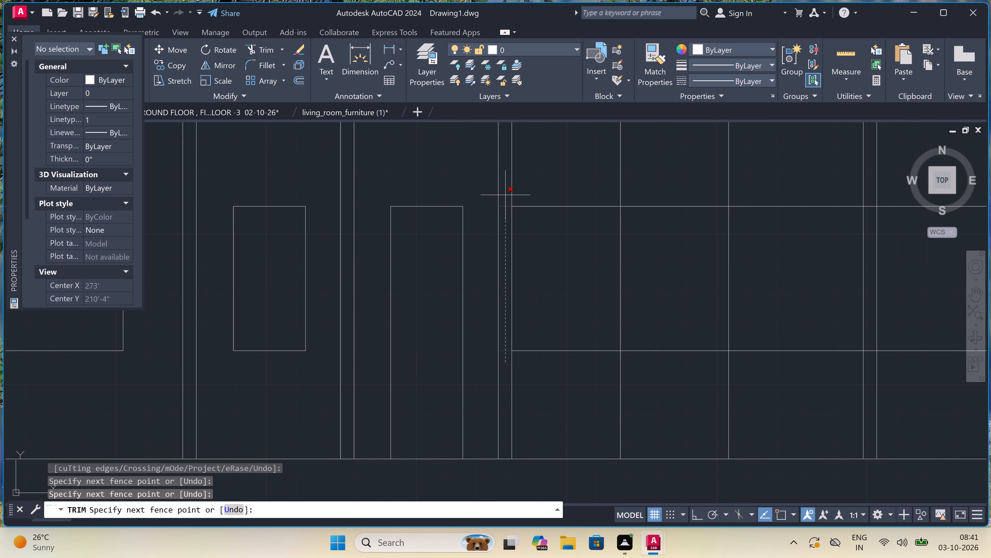
click(505, 190)
Trim the lines beside, above and below the fourth opening east of the door outline, leaving a closed rectangle.
scroll(505, 190, down, 4)
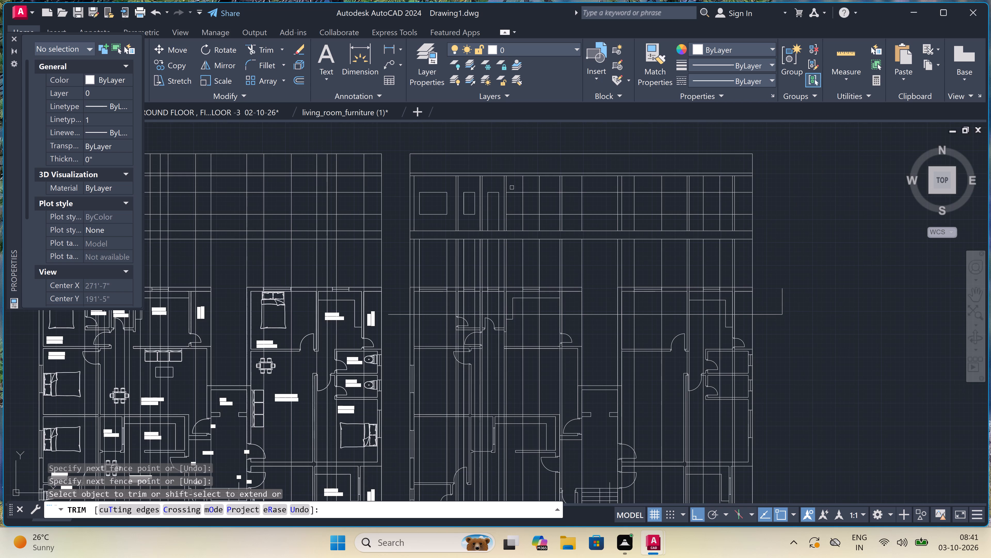
scroll(513, 186, up, 1)
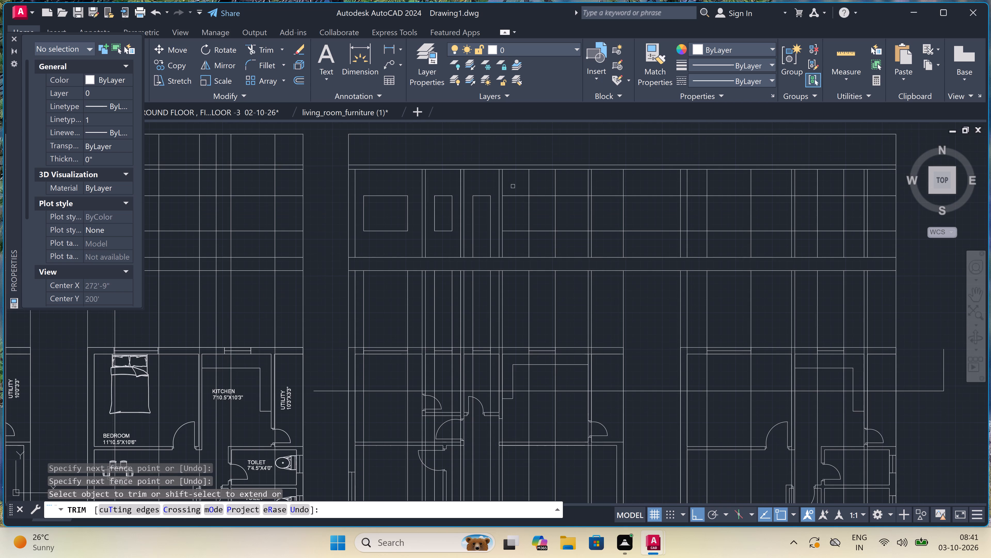
click(513, 187)
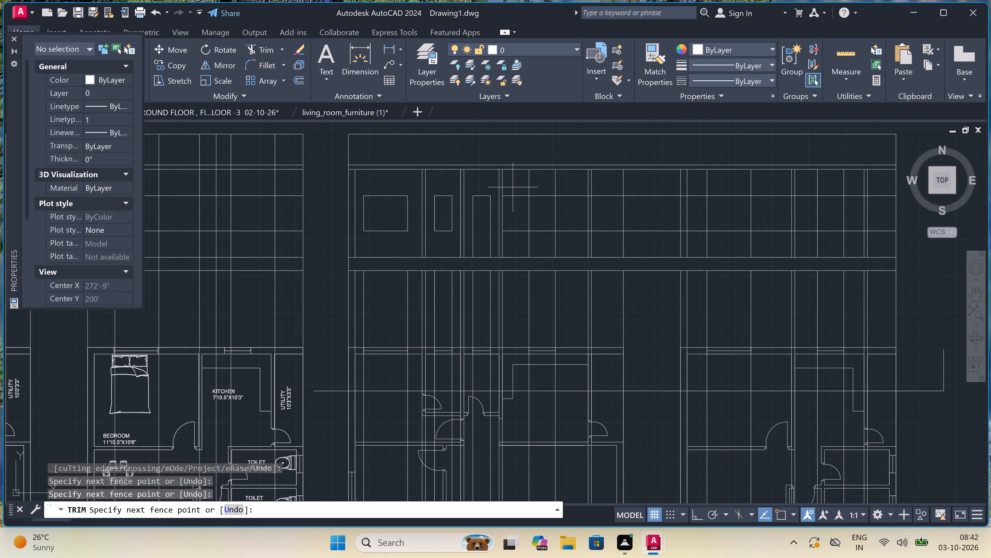
click(518, 242)
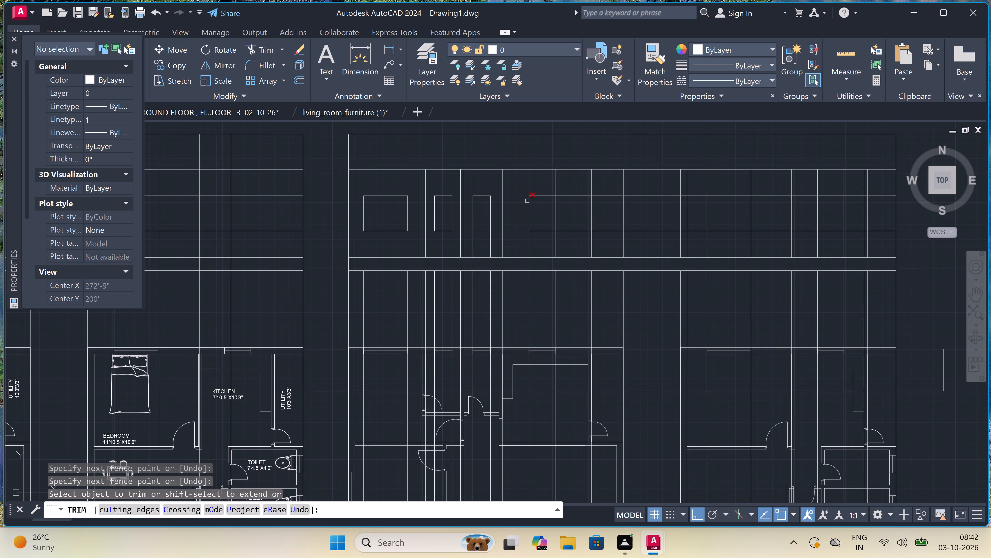
click(523, 179)
double_click(569, 184)
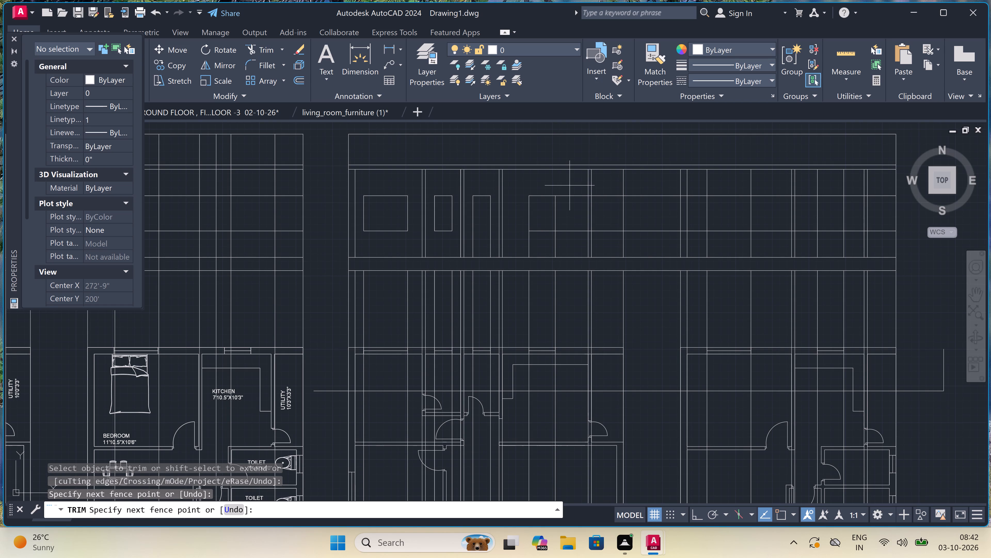
double_click(570, 185)
click(571, 202)
click(574, 181)
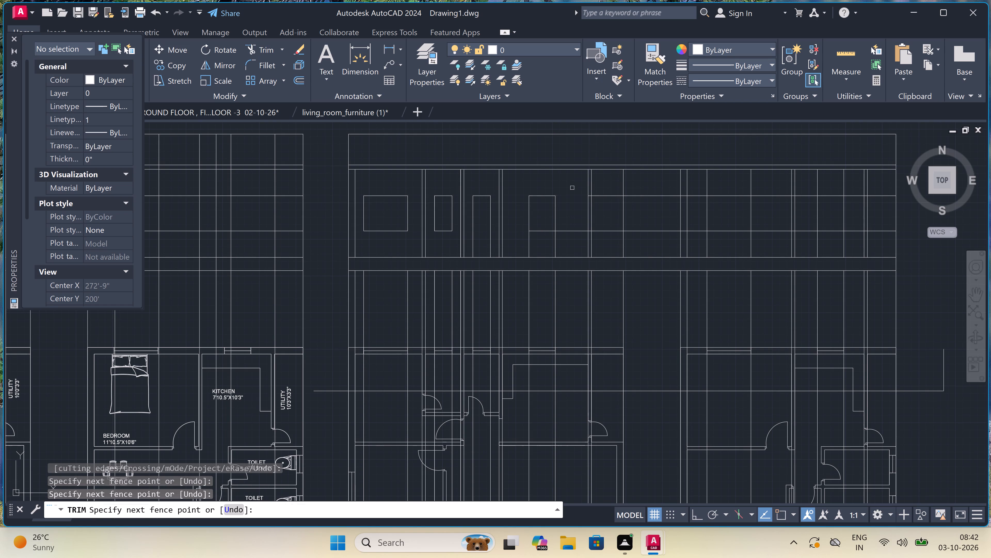
click(574, 191)
click(568, 235)
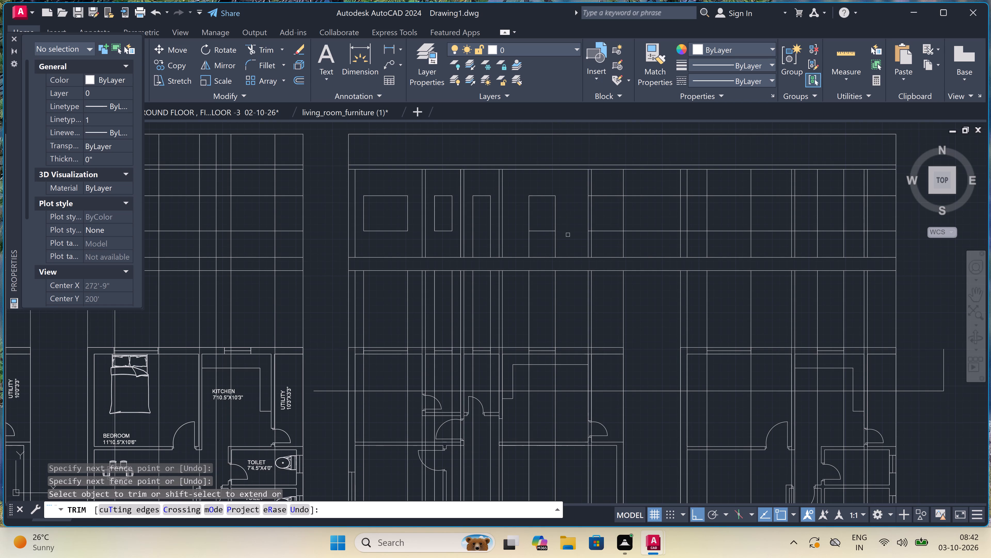
double_click(567, 238)
double_click(514, 237)
Trim the two middle level lines within the narrow strip between the pair of verticals east of the fourth opening.
scroll(514, 237, down, 2)
scroll(553, 233, up, 2)
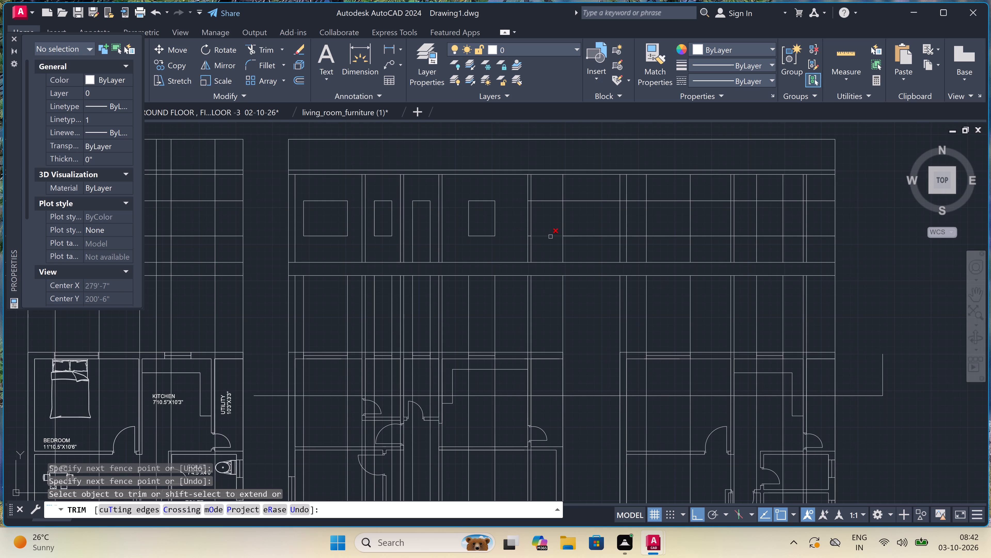
scroll(539, 237, down, 1)
scroll(538, 237, up, 1)
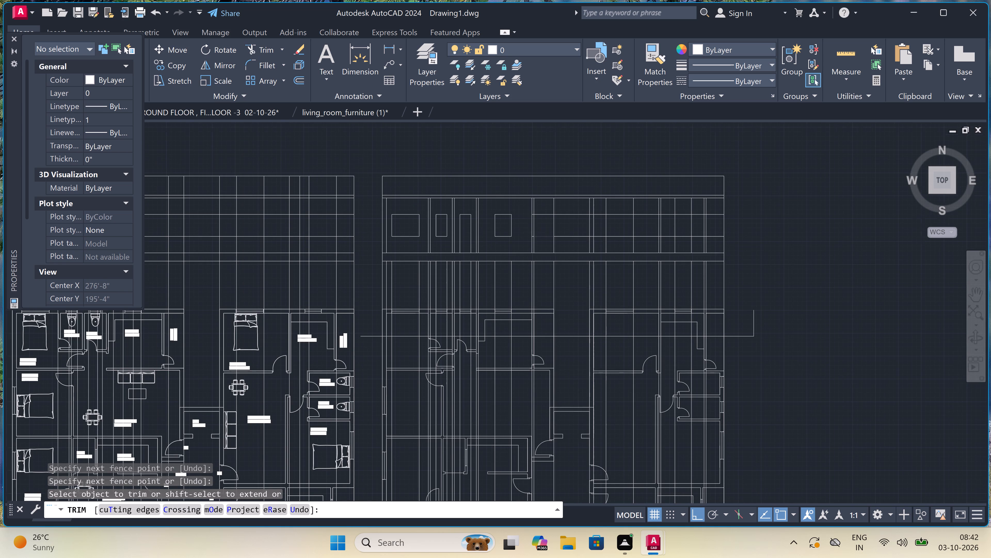
scroll(538, 237, up, 3)
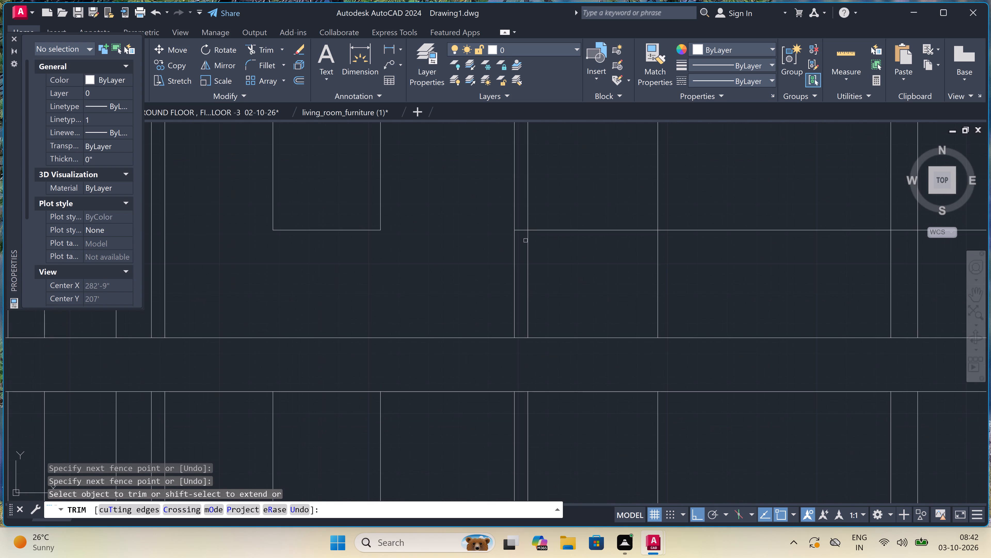
double_click(522, 241)
scroll(521, 213, down, 4)
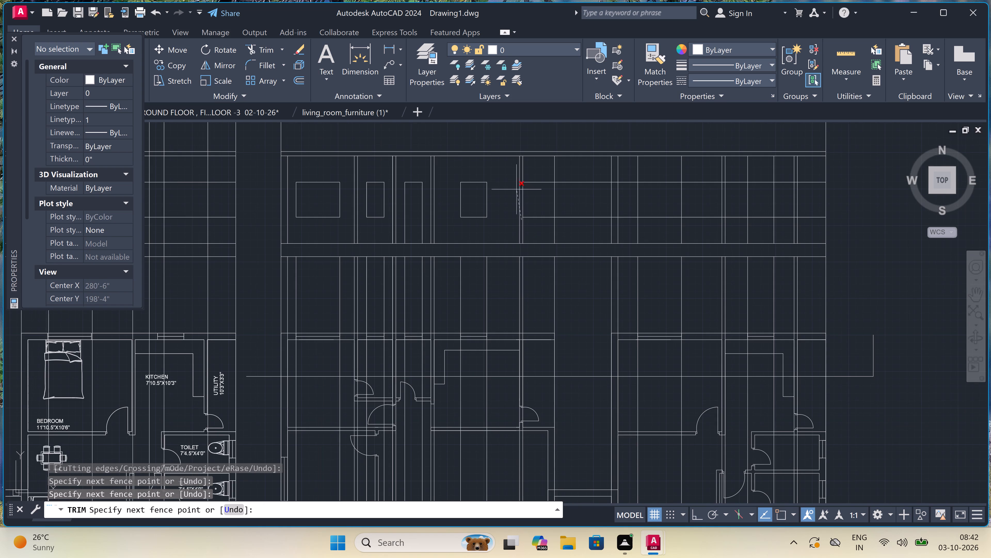
scroll(521, 174, up, 4)
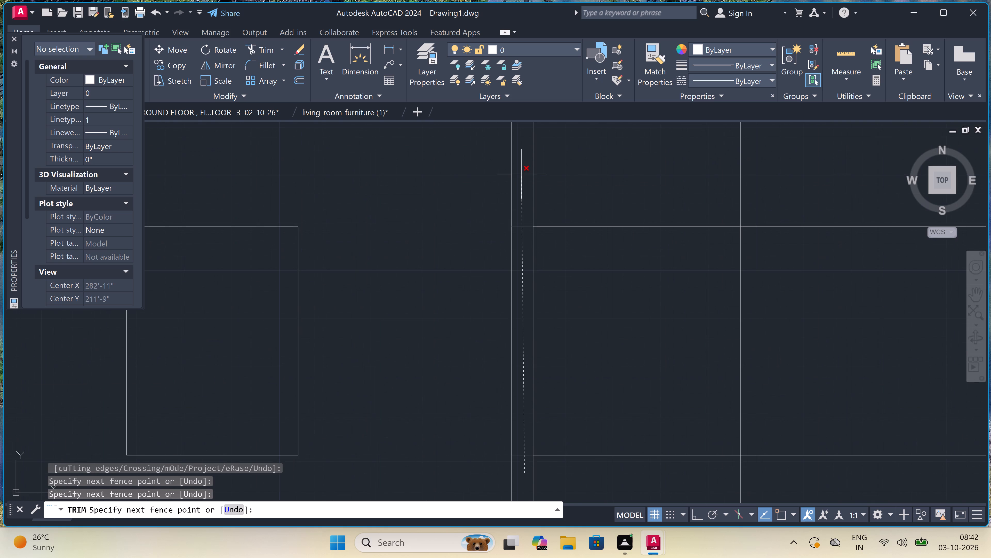
click(521, 175)
Trim the two middle level lines on both sides of the single vertical, clearing the bays up to the next pair of verticals.
scroll(521, 175, down, 3)
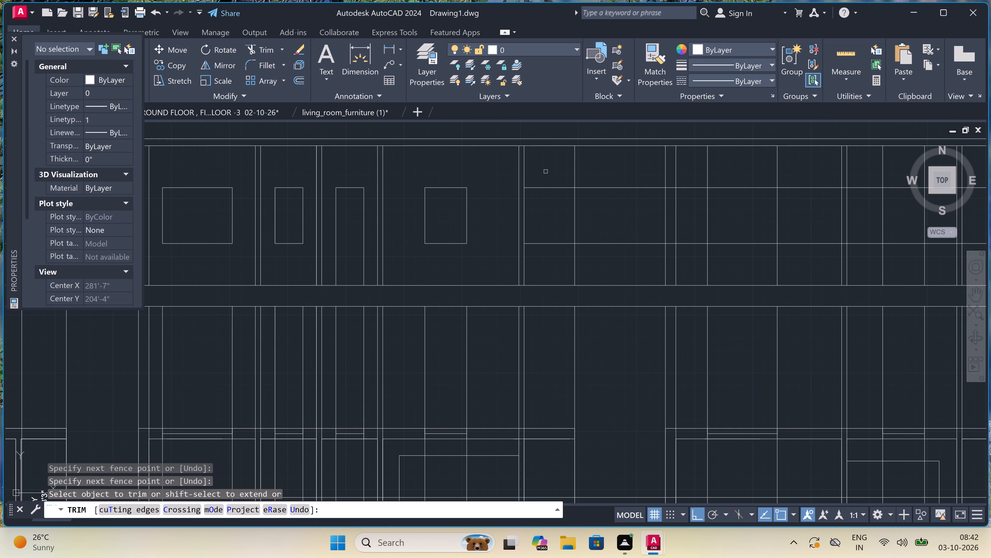
click(547, 171)
click(547, 259)
scroll(547, 259, down, 3)
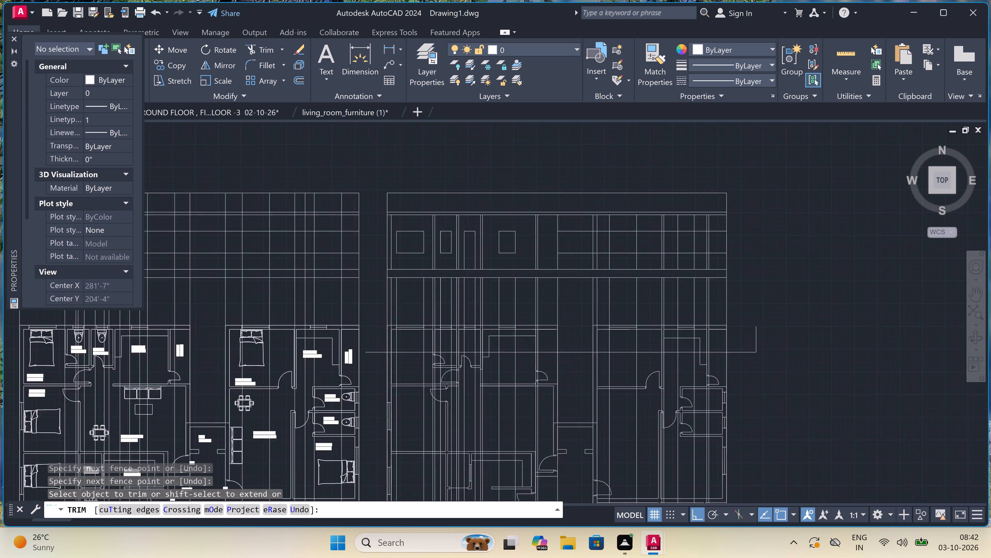
scroll(569, 227, up, 2)
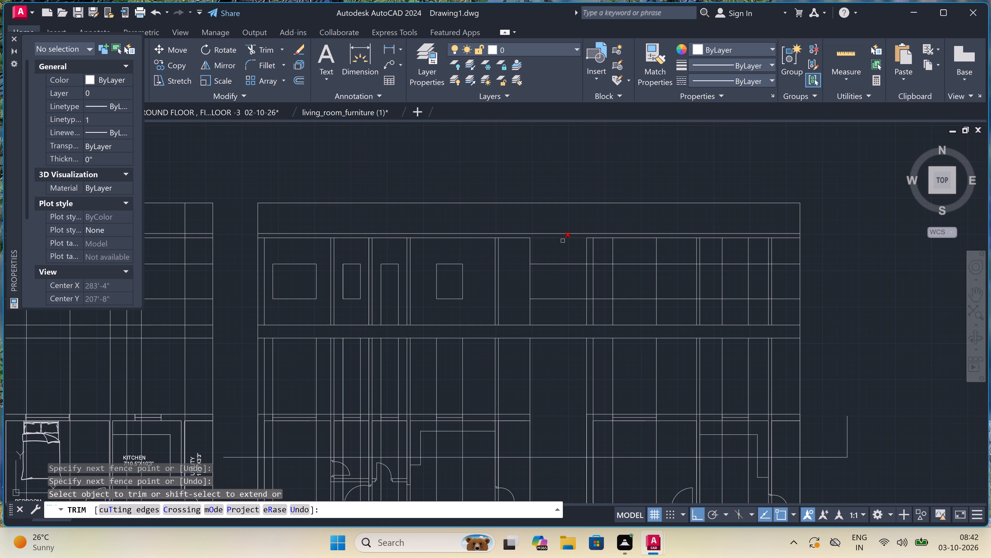
click(561, 246)
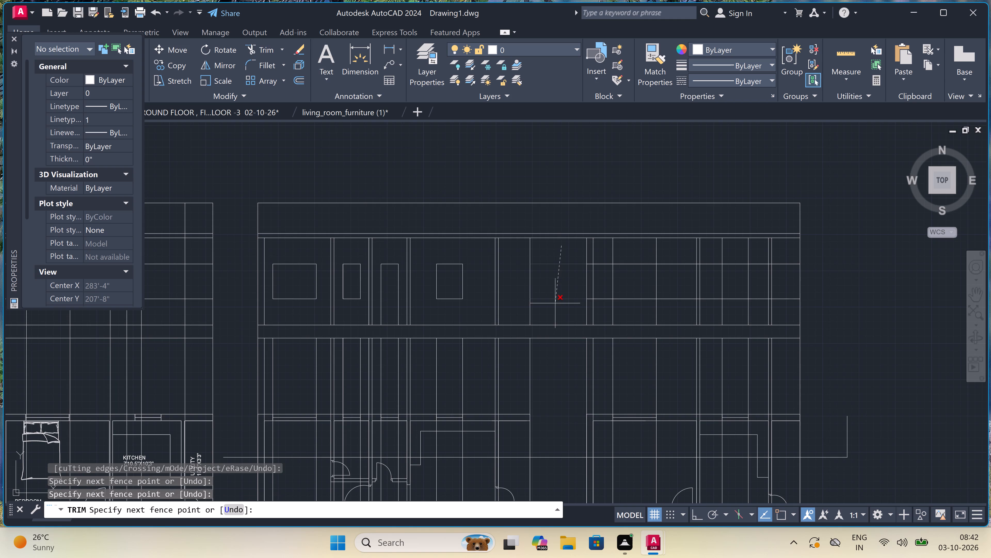
click(555, 303)
Trim the two middle level lines within the narrow strip between the pair of verticals west of the fifth opening.
scroll(555, 303, down, 2)
scroll(570, 300, up, 3)
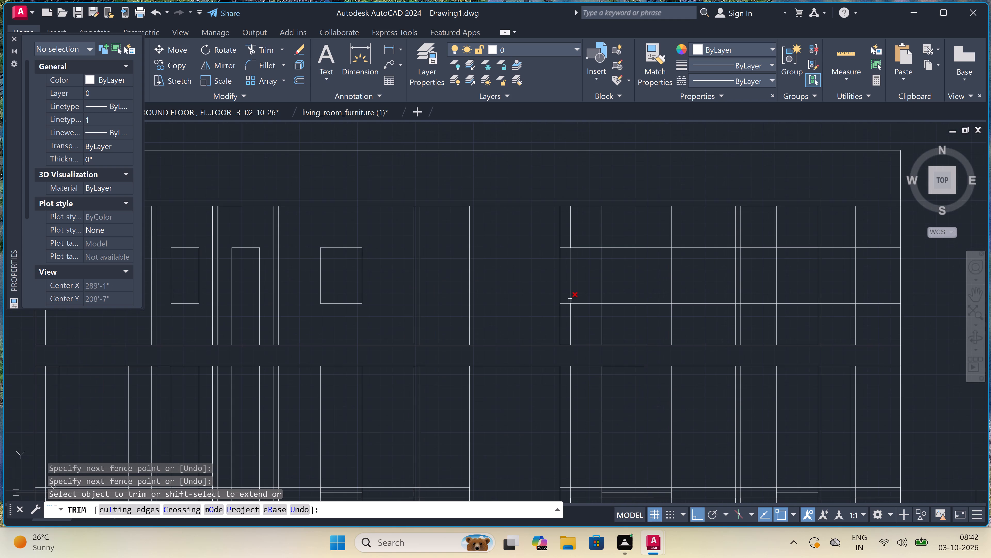
scroll(563, 232, up, 1)
click(563, 232)
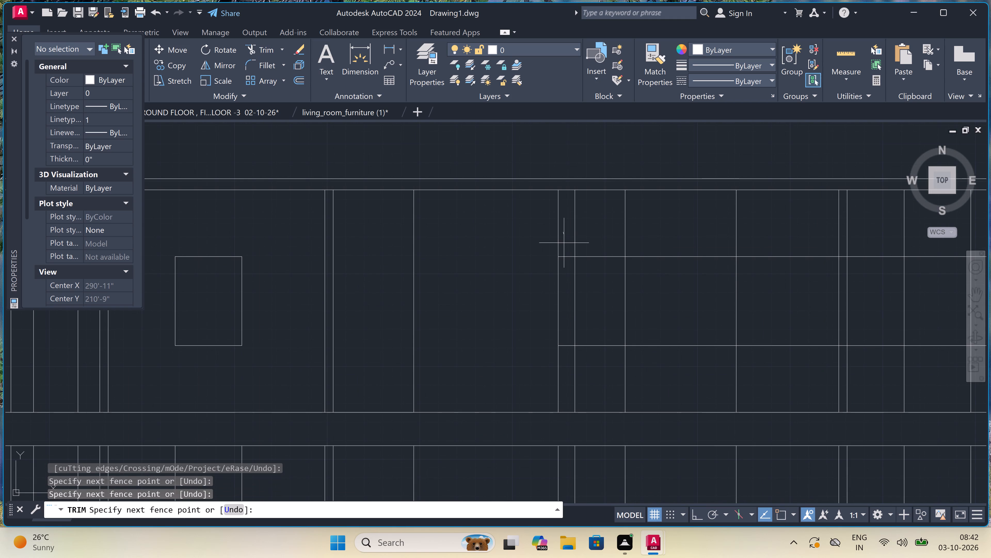
click(564, 371)
Trim the lines beside, above and below the fifth opening, leaving a closed window rectangle.
scroll(587, 365, down, 3)
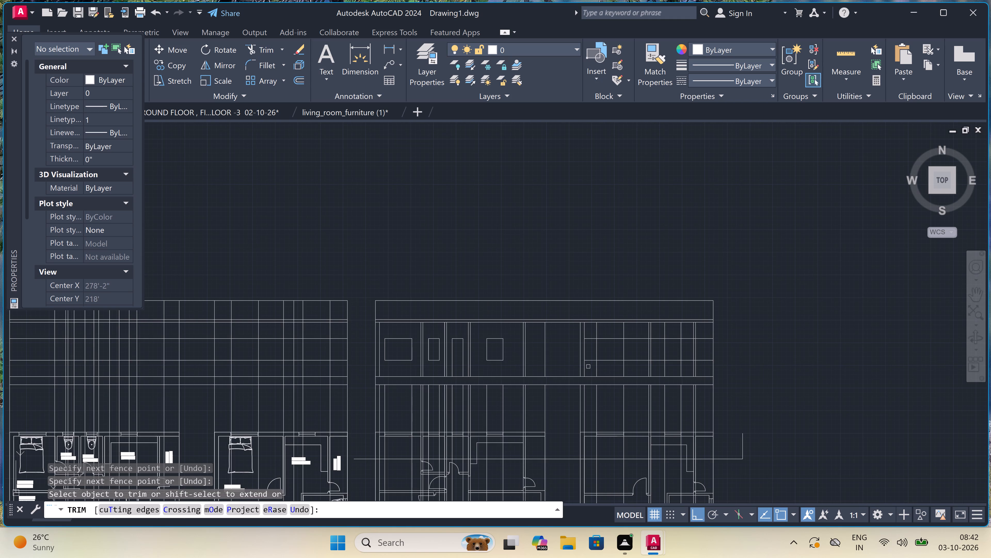
scroll(588, 367, up, 3)
click(589, 367)
click(584, 227)
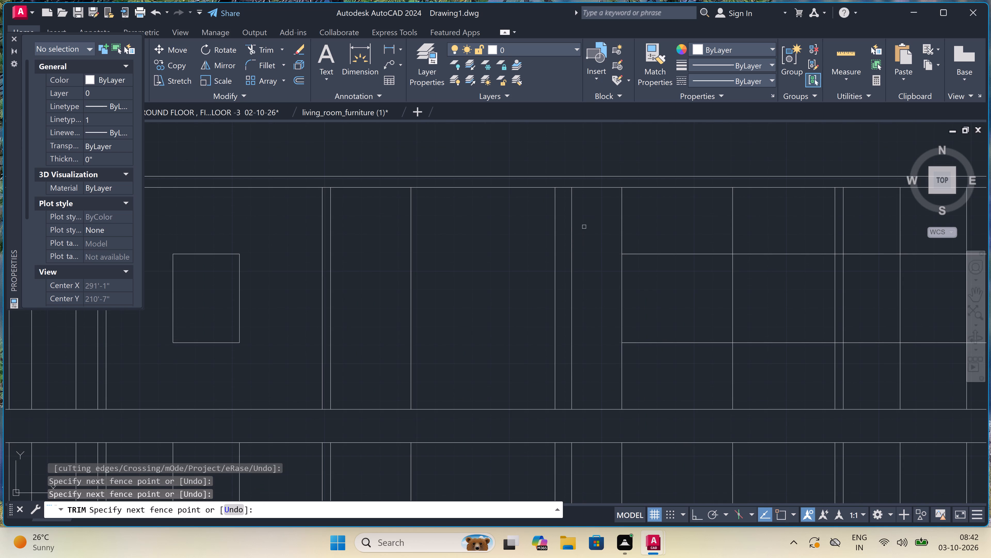
double_click(587, 225)
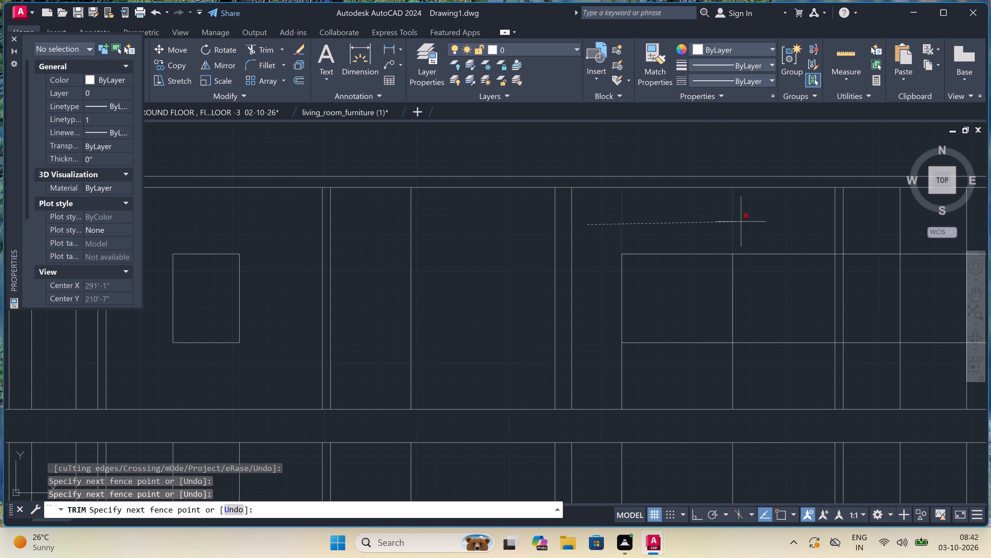
click(743, 223)
double_click(751, 222)
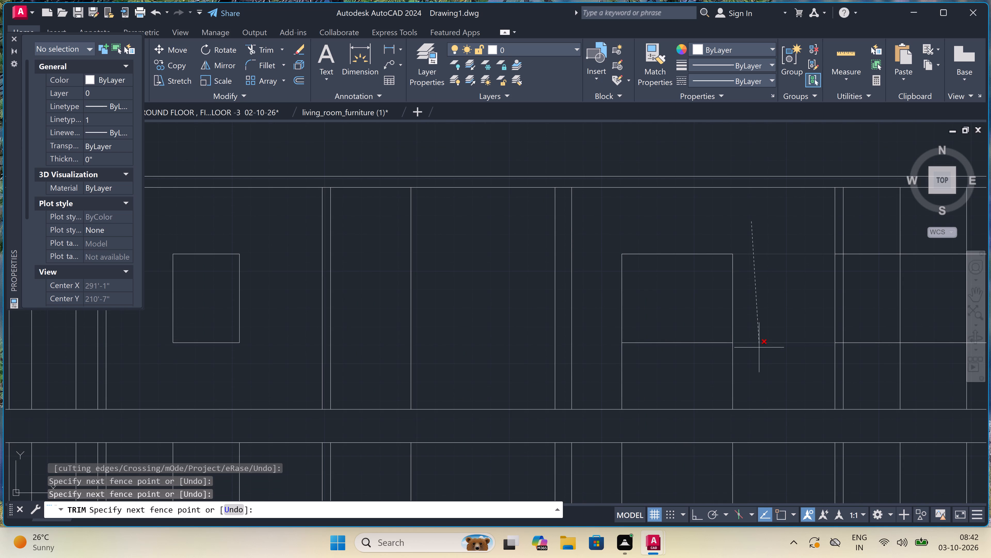
click(759, 356)
click(758, 358)
click(610, 355)
Trim the two middle level lines within the narrow strip between the pair of verticals east of the fifth opening.
scroll(422, 305, down, 5)
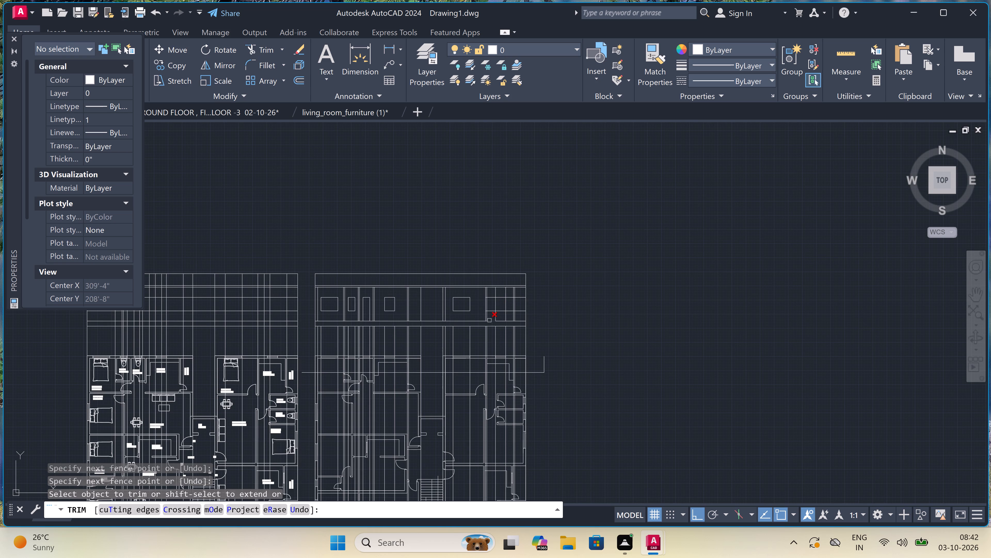
scroll(489, 320, up, 2)
scroll(461, 266, up, 2)
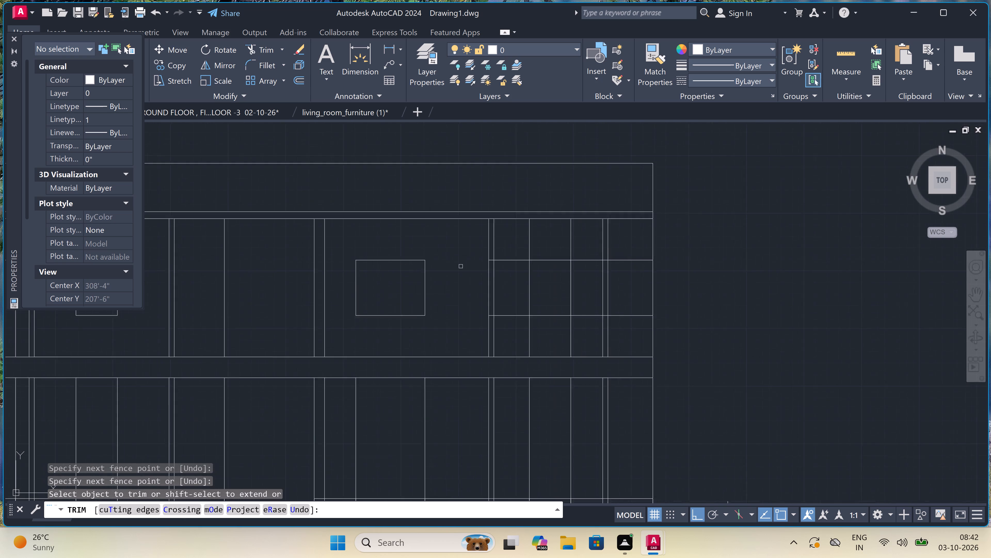
scroll(461, 266, up, 1)
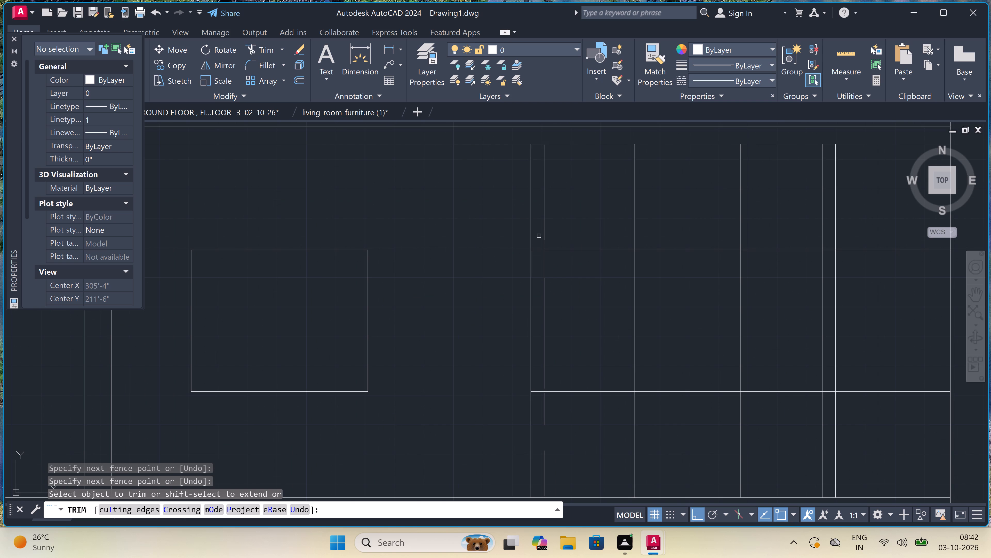
click(536, 233)
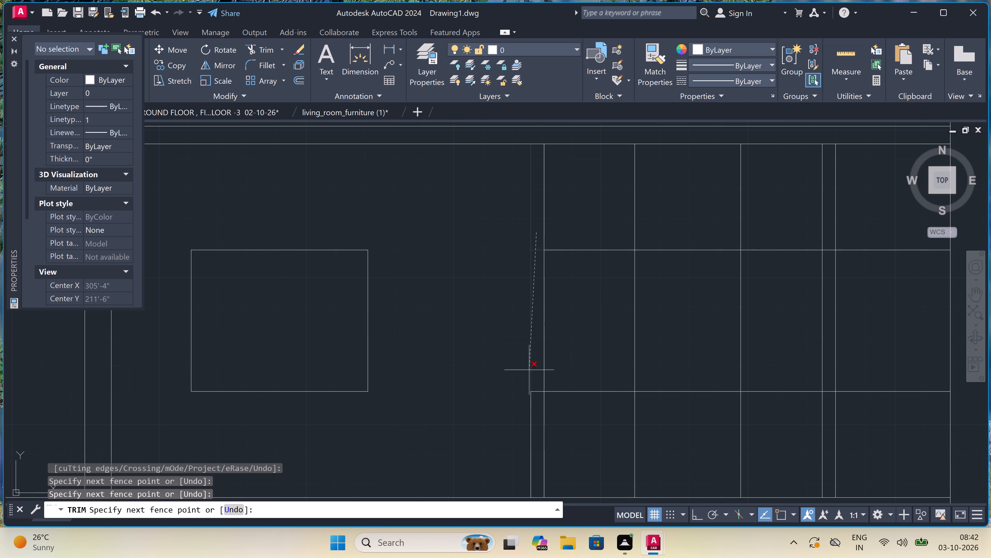
click(536, 397)
Trim the lines beside, above and below the sixth opening, leaving a closed window rectangle.
scroll(537, 390, down, 5)
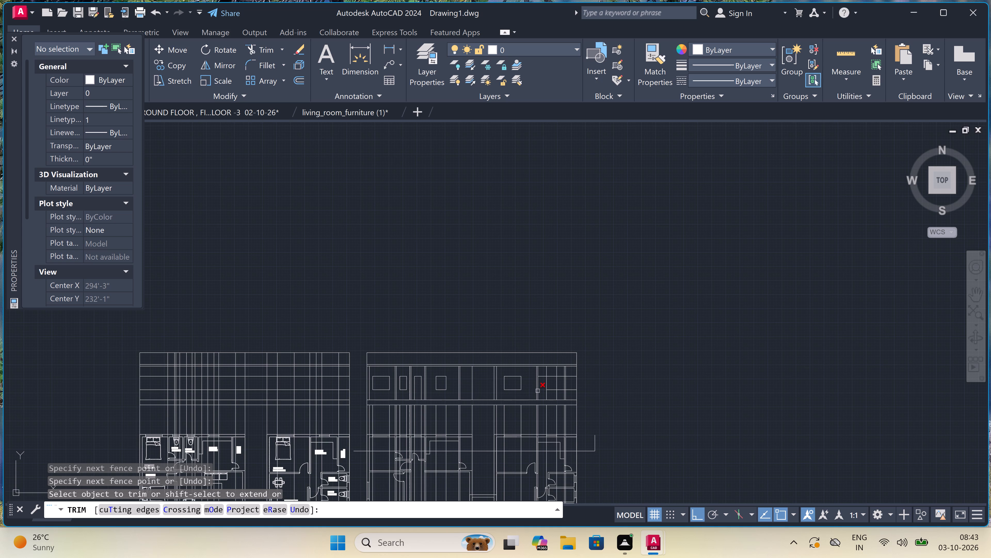
scroll(541, 400, up, 1)
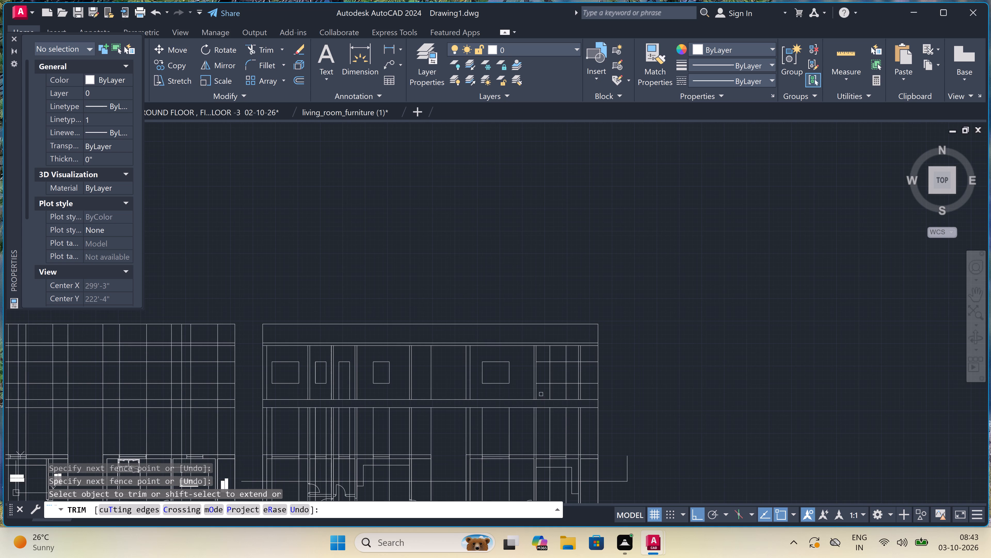
scroll(541, 394, up, 3)
click(546, 382)
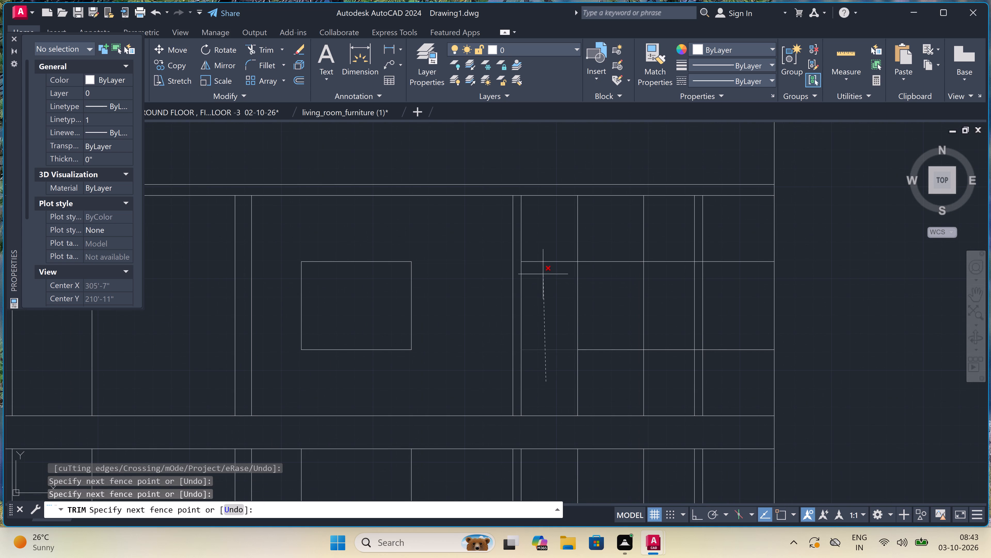
click(537, 249)
click(541, 240)
click(659, 234)
click(660, 237)
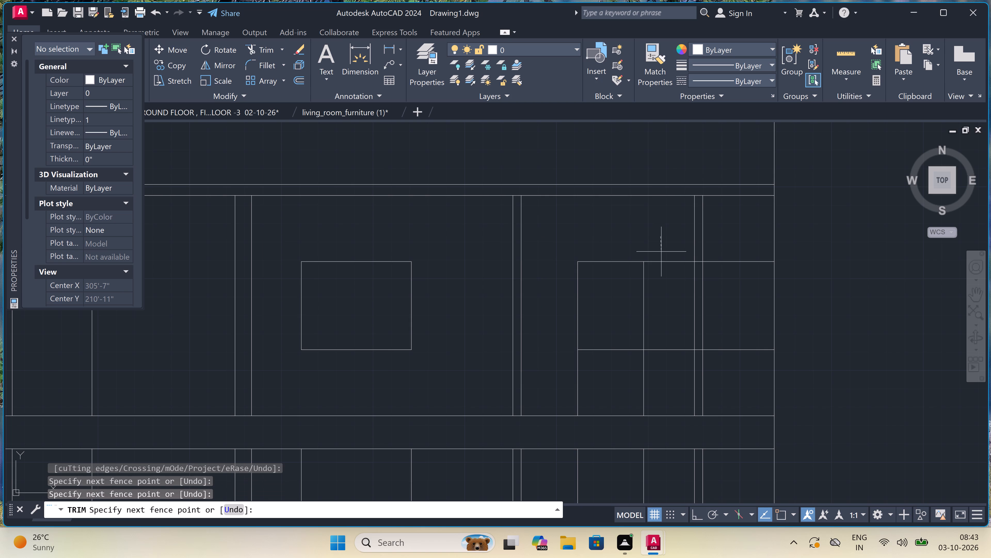
double_click(662, 372)
click(661, 375)
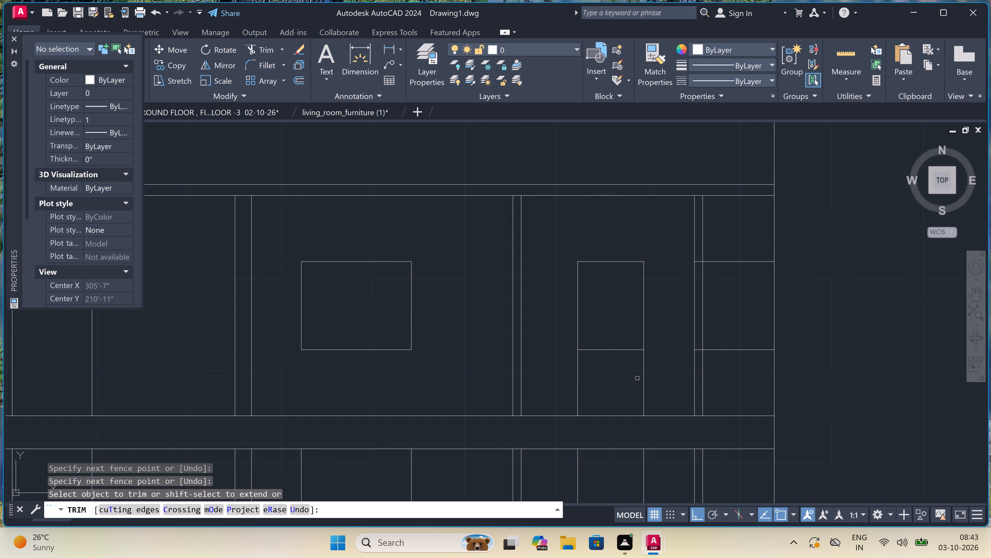
double_click(566, 382)
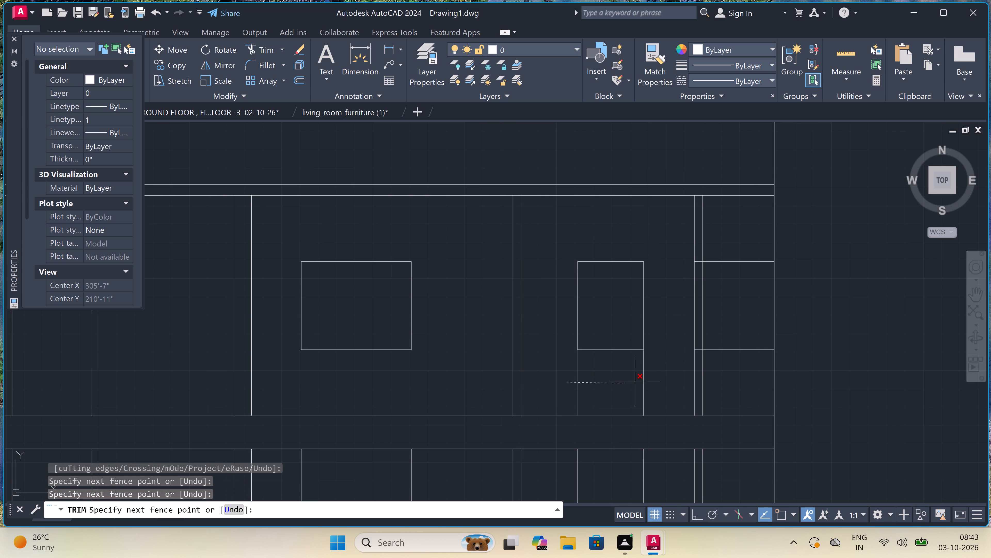
click(671, 377)
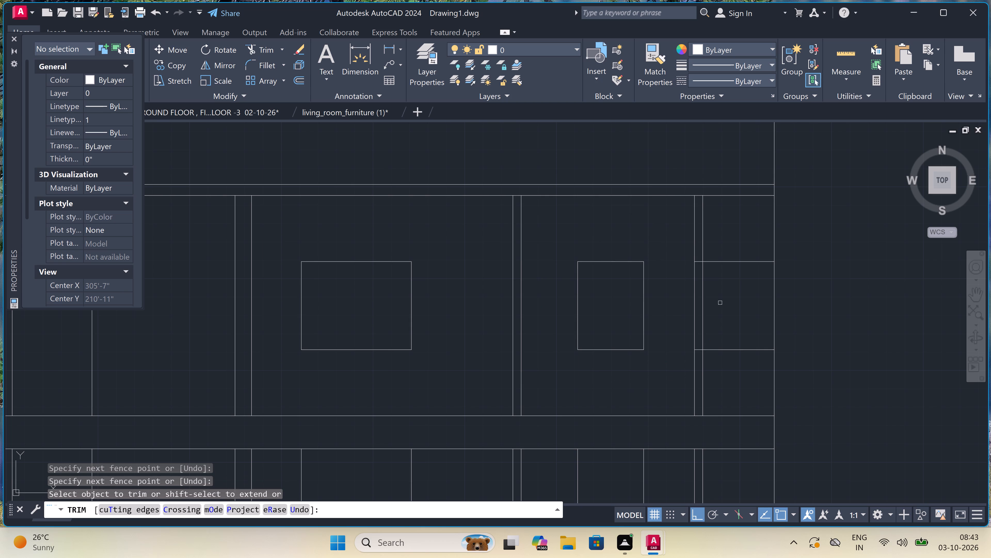
Trim the two middle level lines out of the easternmost bay and the narrow strip between the last pair of verticals.
scroll(709, 253, up, 2)
scroll(715, 245, down, 1)
click(715, 245)
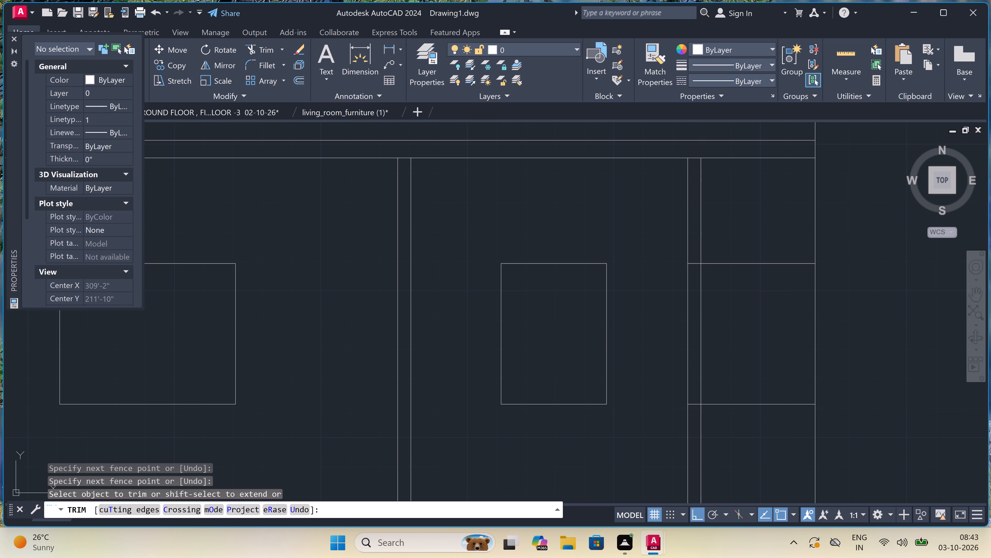
double_click(722, 414)
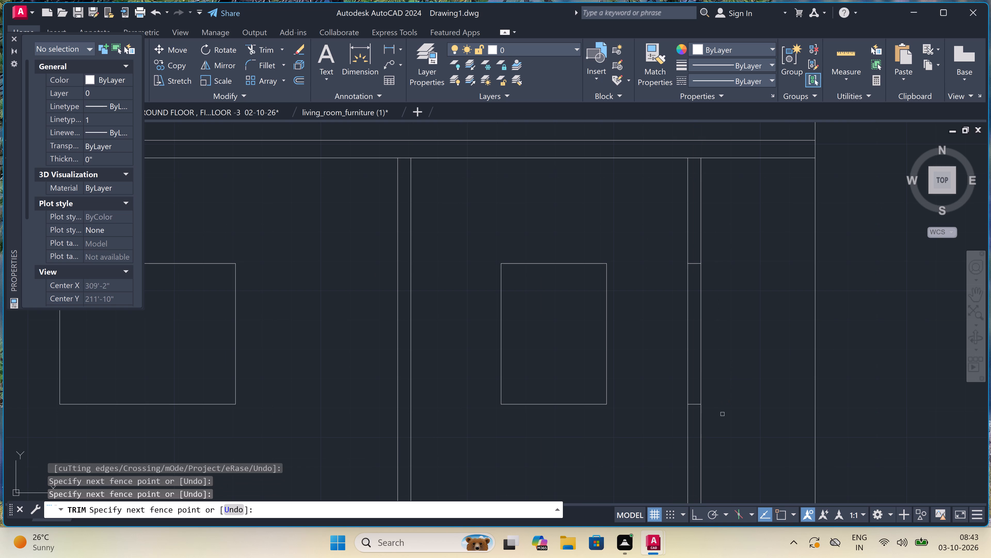
scroll(697, 412, up, 2)
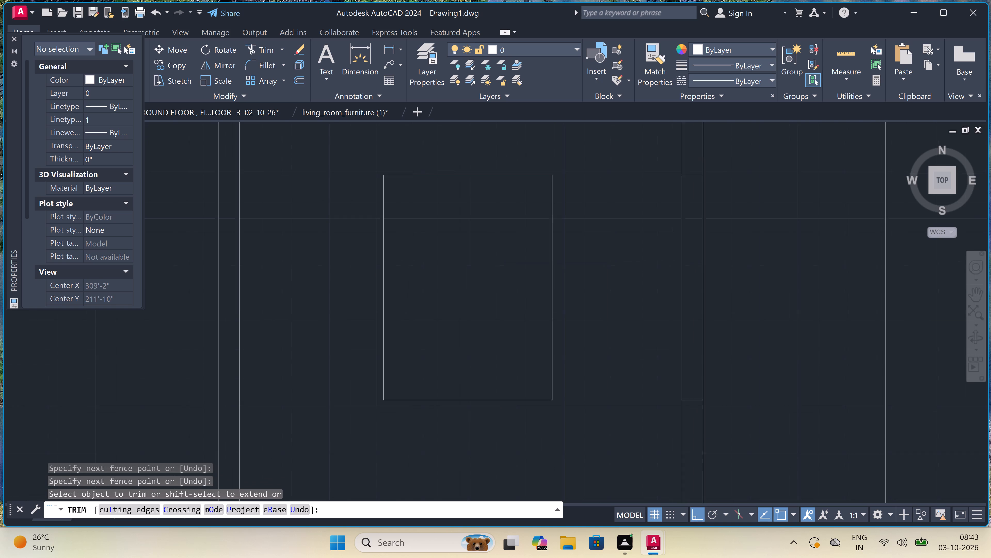
click(697, 412)
scroll(696, 326, down, 4)
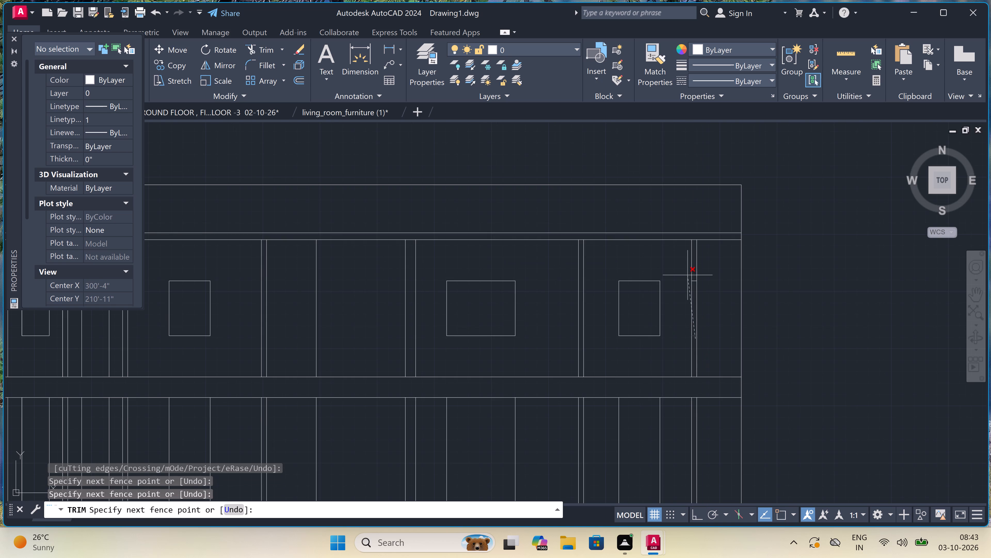
scroll(685, 267, up, 4)
click(735, 268)
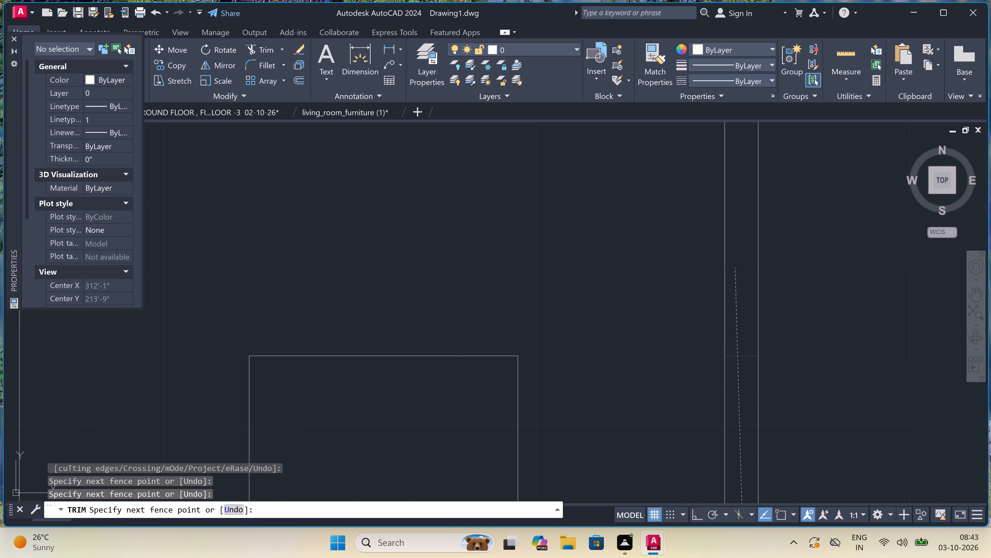
Trim the projected verticals between the base line of the stripped copy's elevation and the plan beneath it.
scroll(614, 272, down, 6)
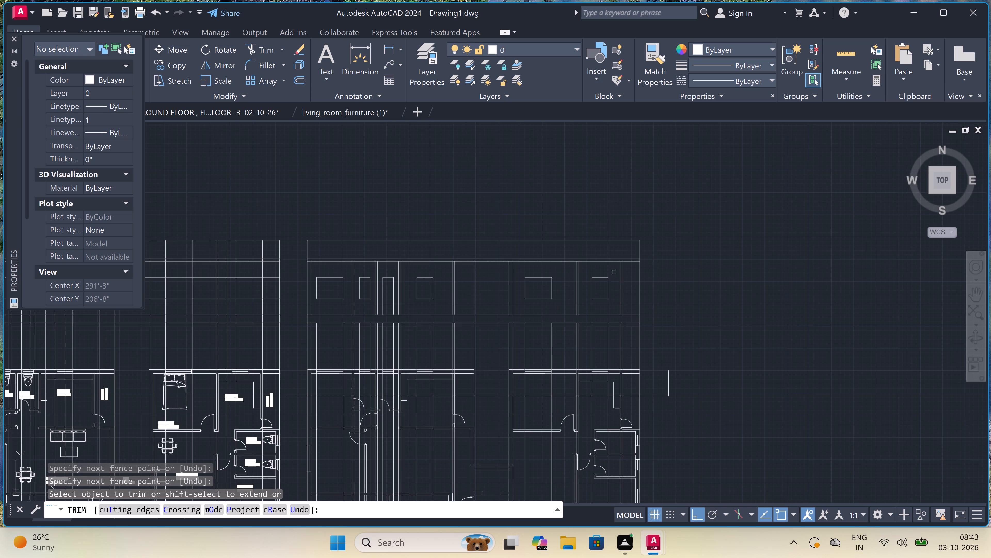
click(656, 329)
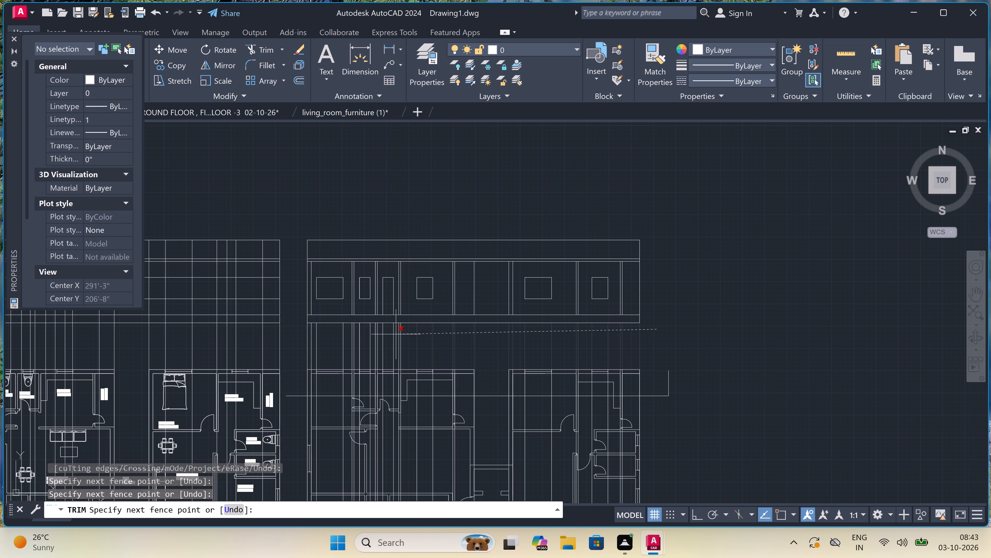
double_click(297, 334)
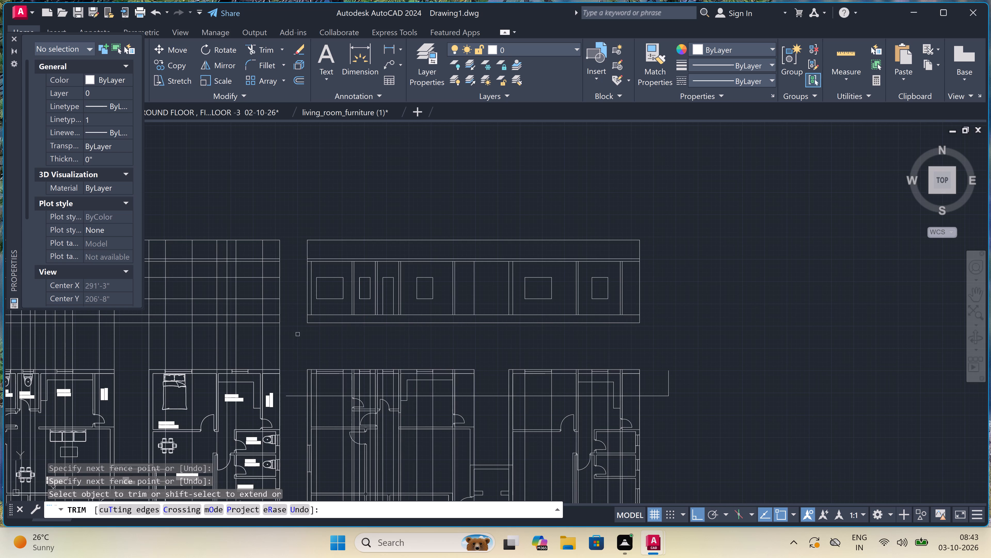
Trim the projected verticals out of the top band of the elevation north of the FIRST FLOOR PLAN.
scroll(389, 348, down, 3)
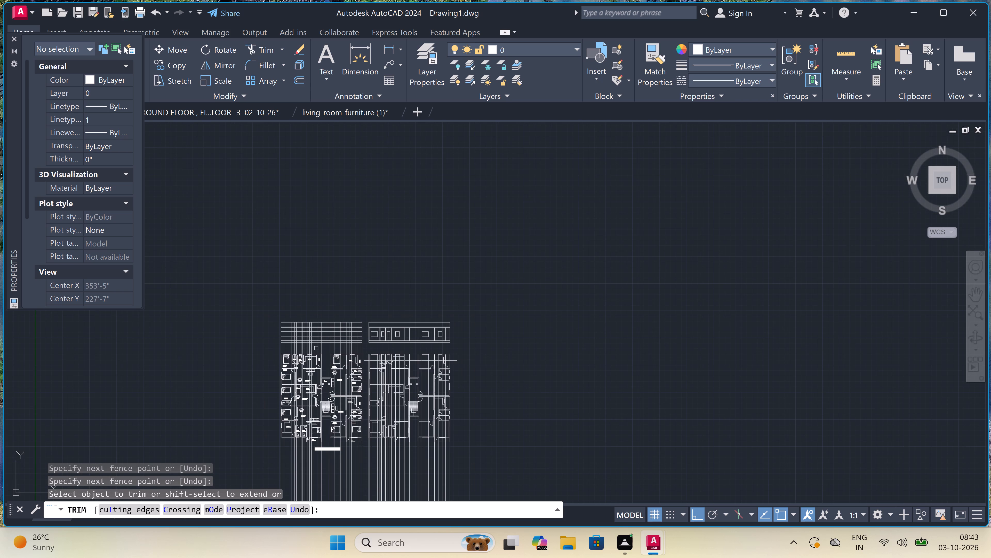
scroll(277, 322, up, 3)
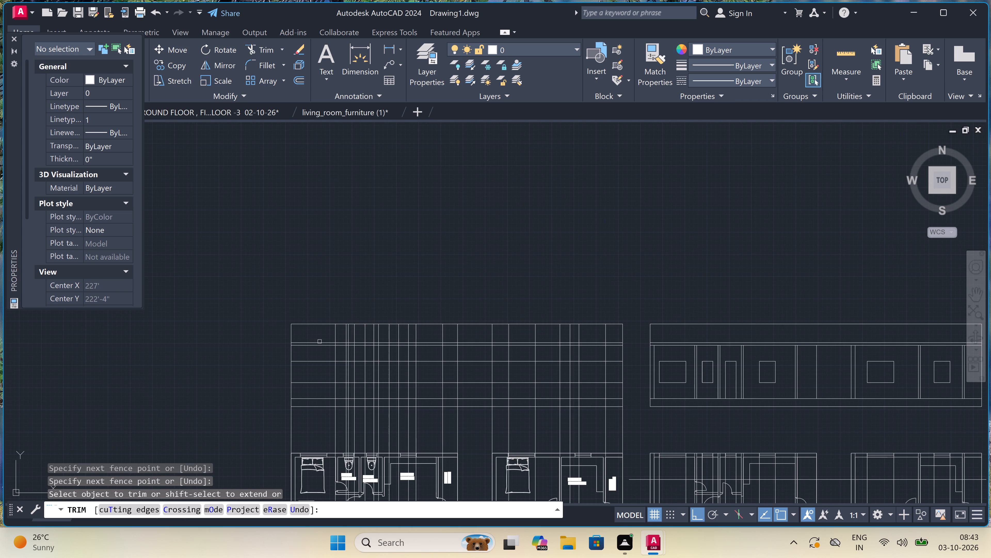
double_click(317, 336)
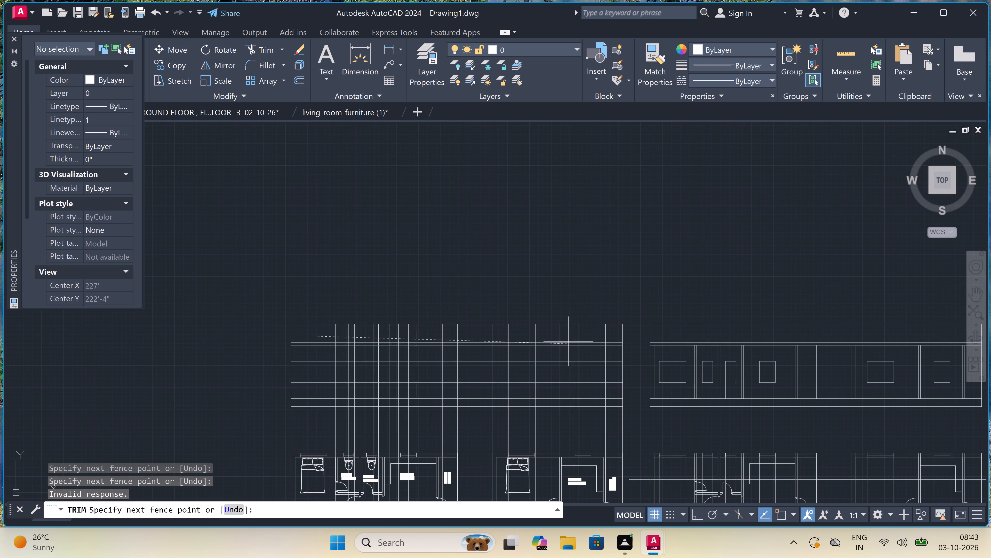
click(617, 334)
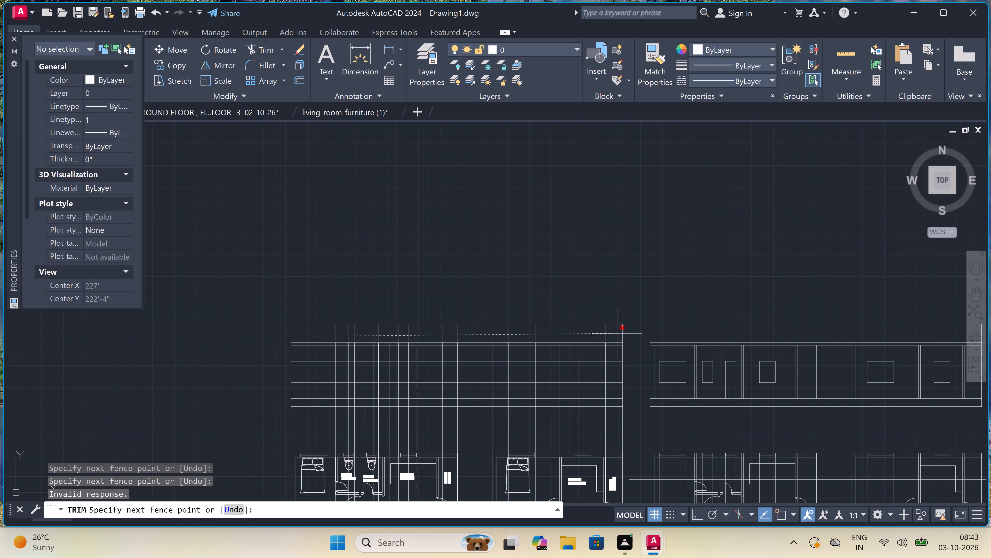
Trim the verticals within the thin band between the two closely spaced level lines below the top band.
scroll(380, 335, up, 3)
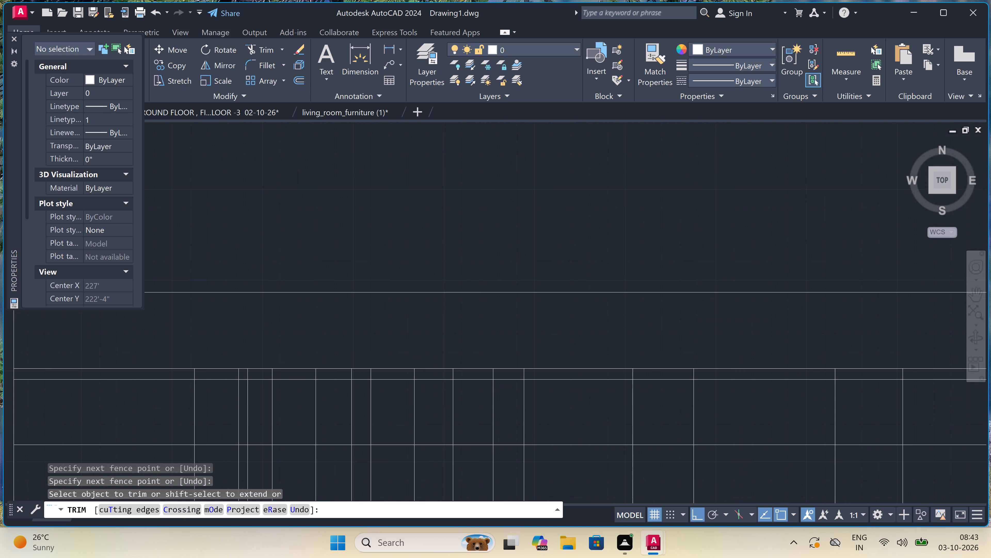
scroll(173, 377, up, 3)
click(172, 368)
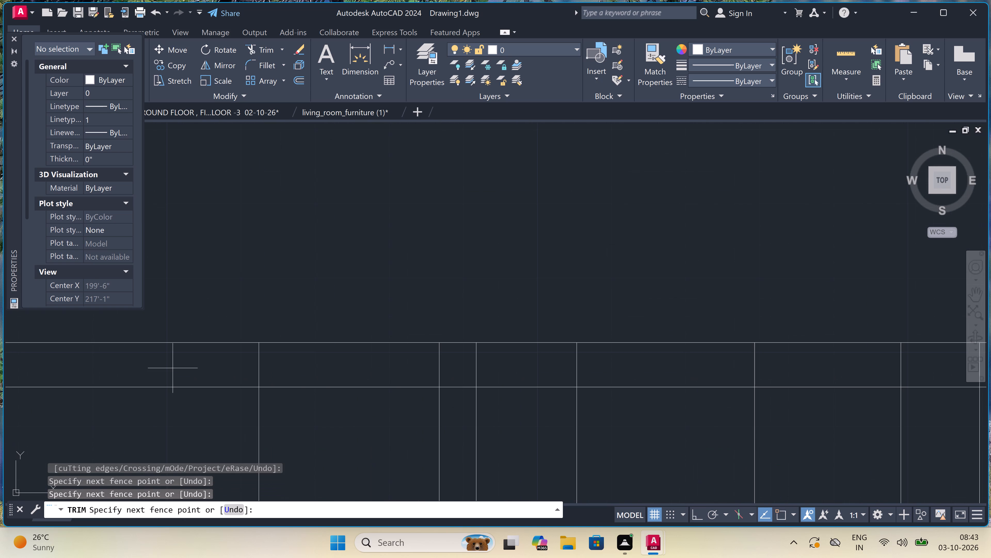
scroll(404, 387, down, 7)
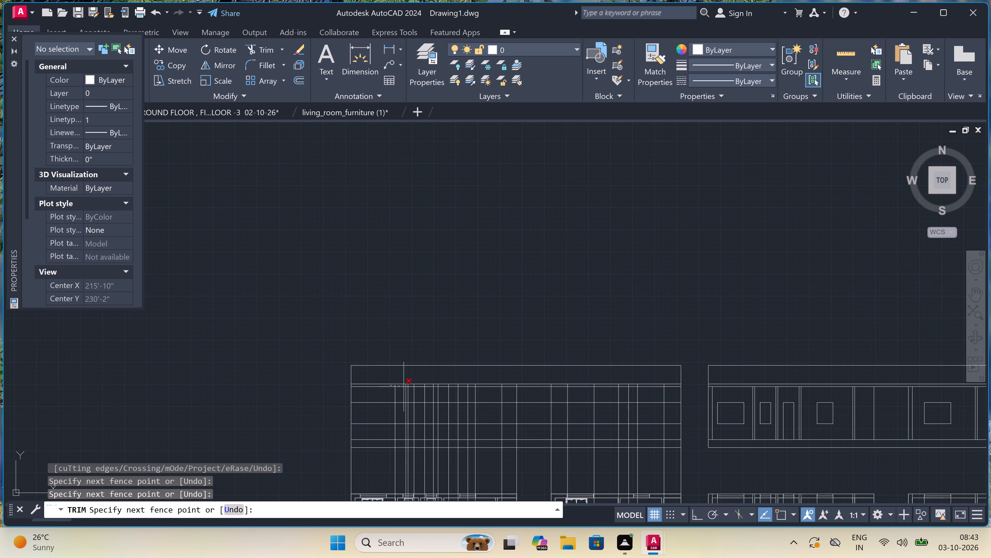
scroll(567, 387, up, 6)
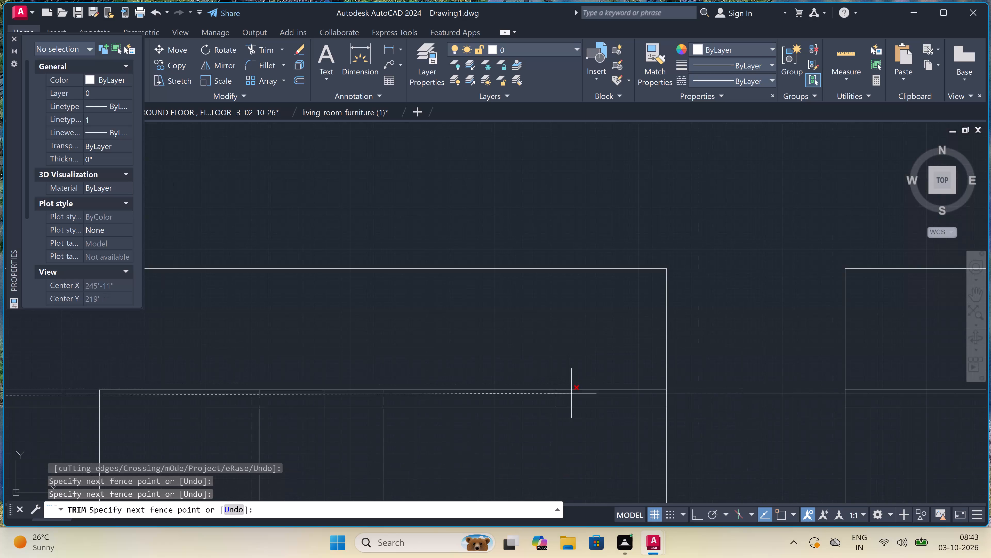
scroll(572, 396, up, 3)
click(573, 396)
Trim the verticals within the bottom band, between the two lowest level lines of the same elevation.
scroll(544, 332, down, 5)
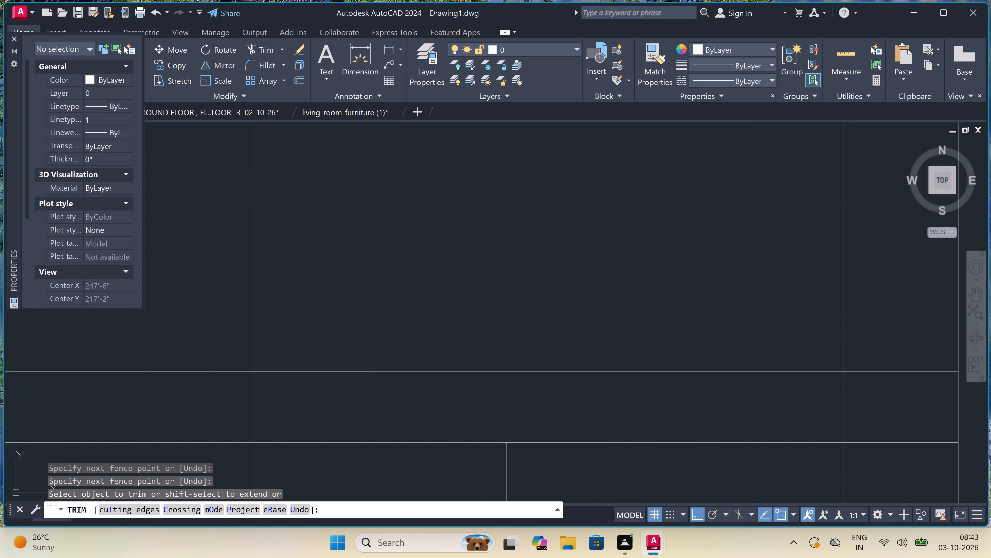
scroll(544, 332, down, 3)
scroll(552, 383, up, 1)
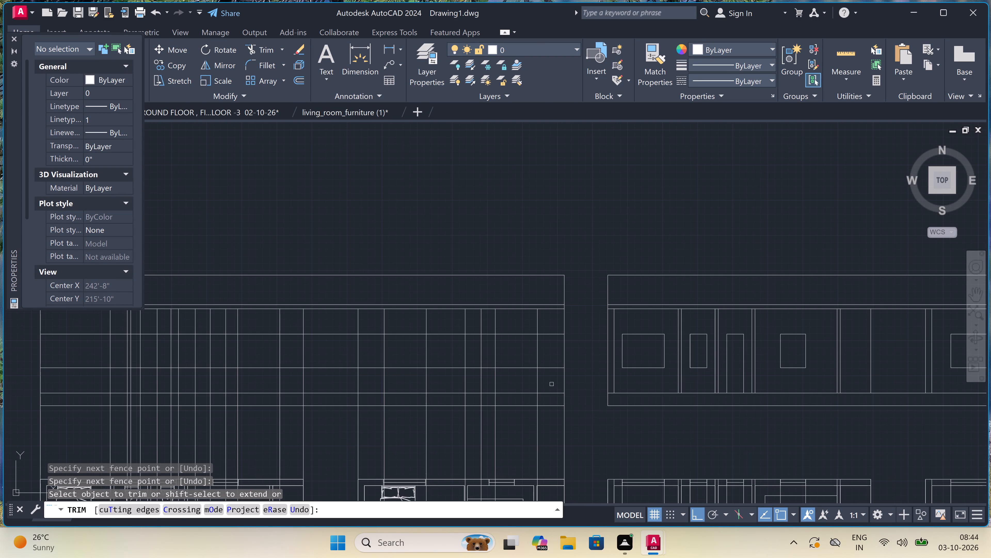
click(548, 400)
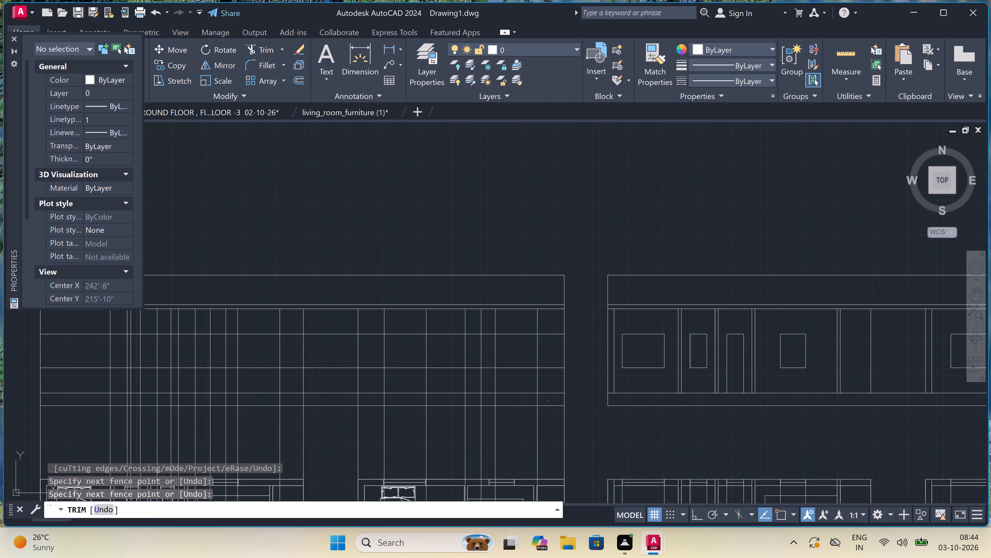
scroll(548, 400, down, 2)
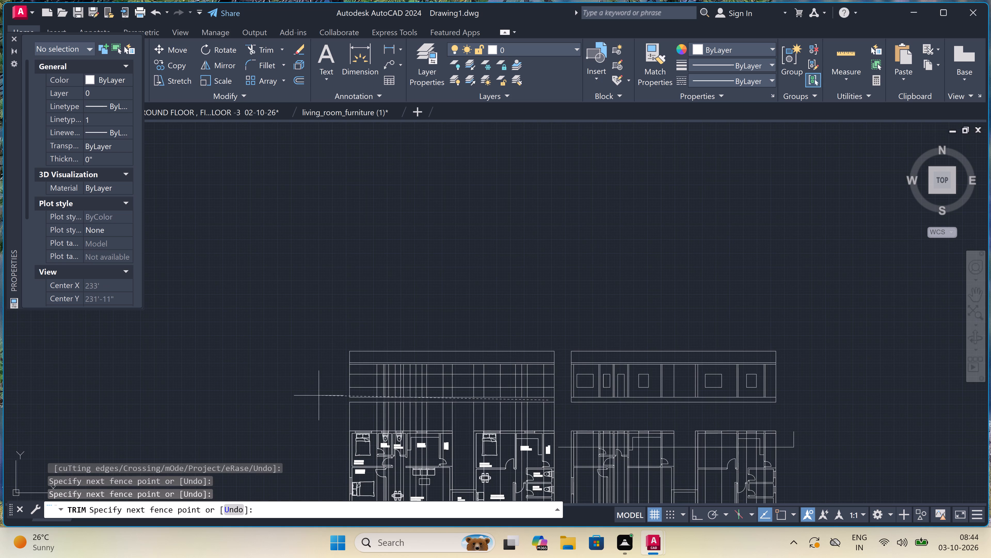
scroll(346, 398, up, 3)
scroll(391, 405, up, 2)
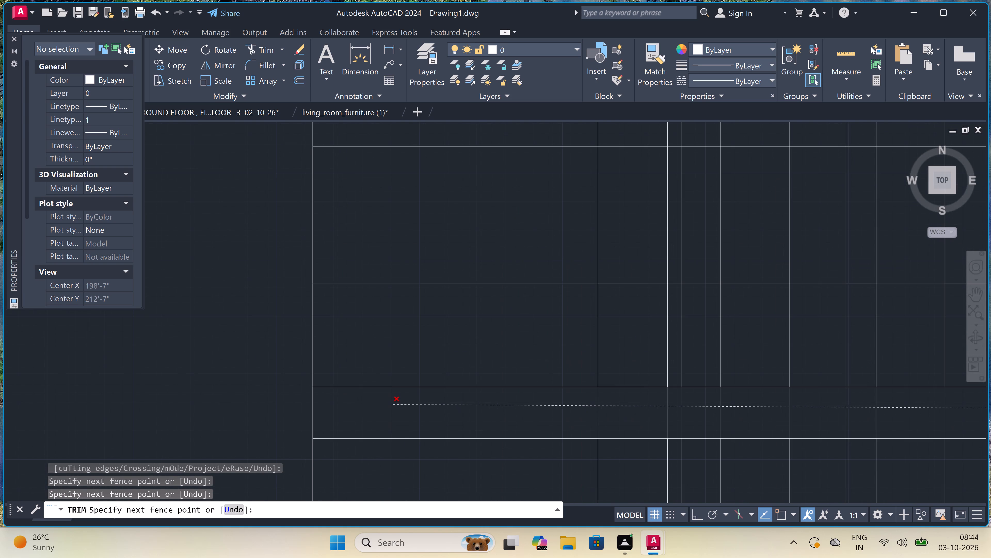
click(392, 404)
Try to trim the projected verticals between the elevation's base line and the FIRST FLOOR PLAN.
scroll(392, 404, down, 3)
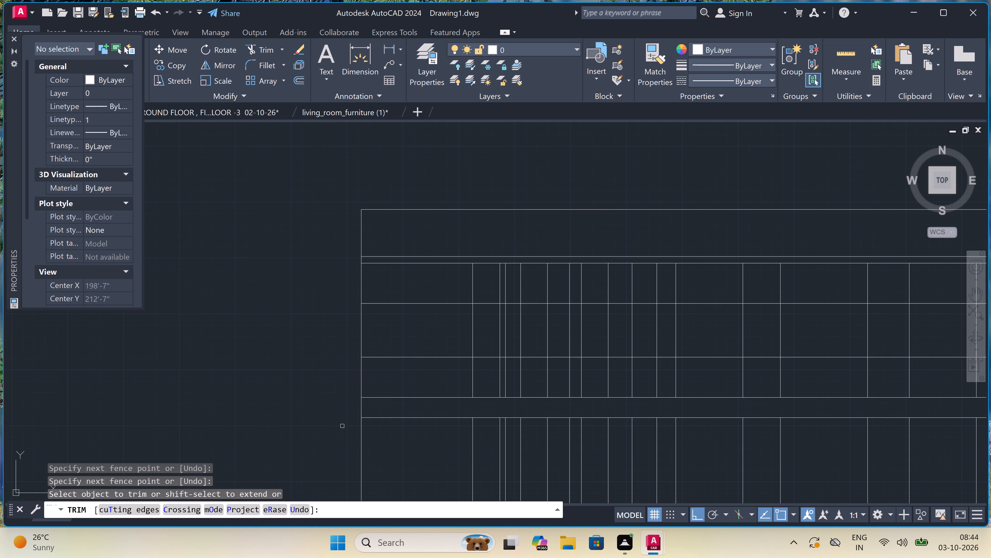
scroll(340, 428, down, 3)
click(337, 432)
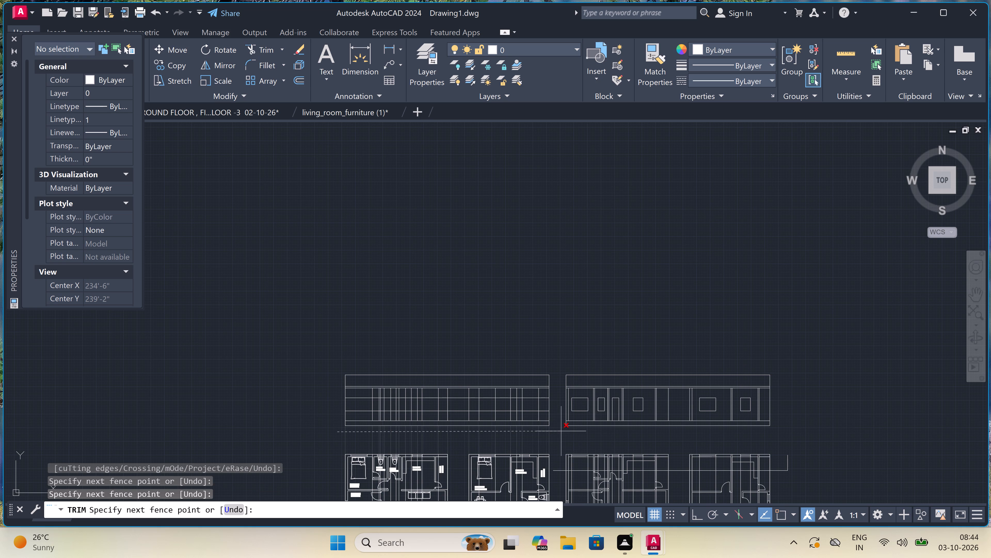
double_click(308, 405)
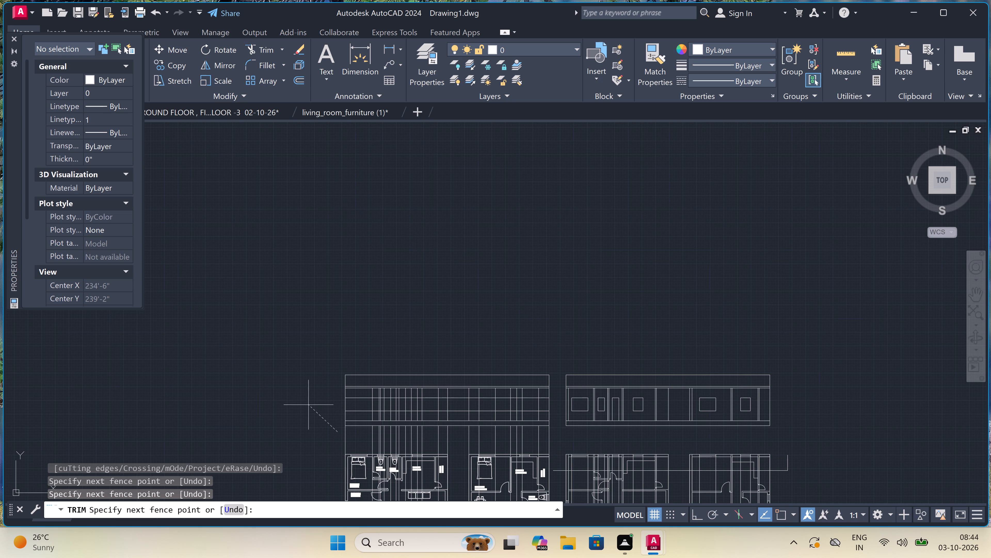
Trim the two middle level lines out of the westernmost bay, up to the first interior vertical.
scroll(330, 371, down, 2)
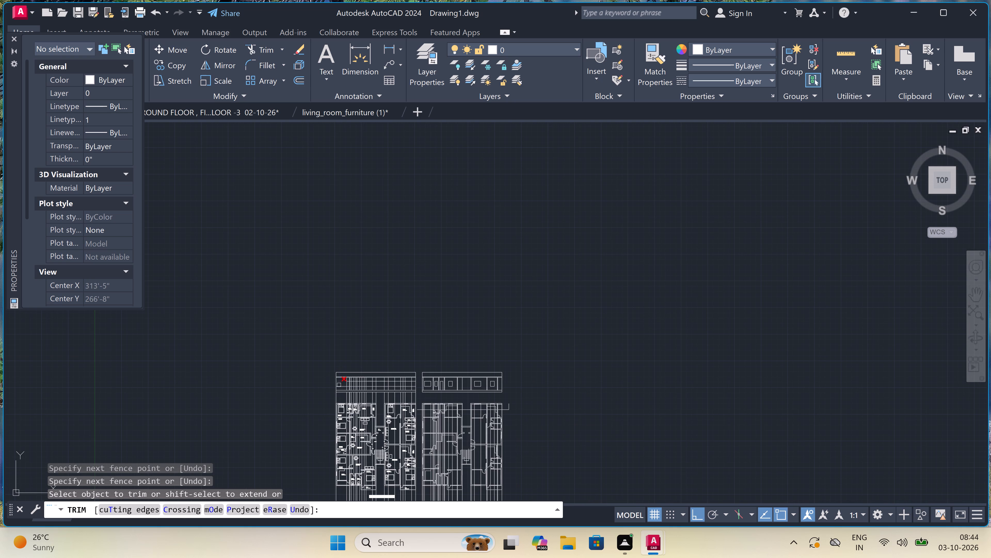
scroll(343, 391, up, 3)
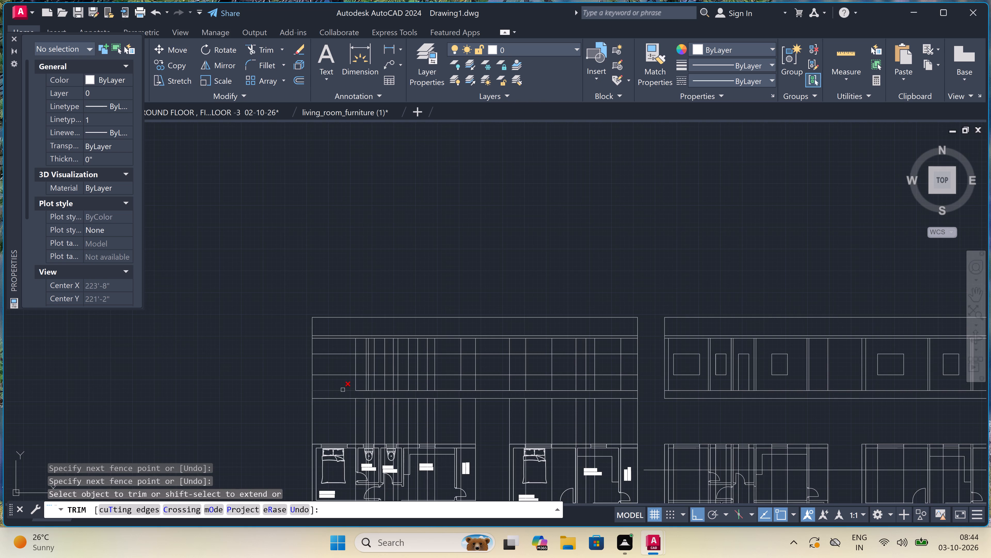
scroll(343, 389, up, 3)
double_click(342, 386)
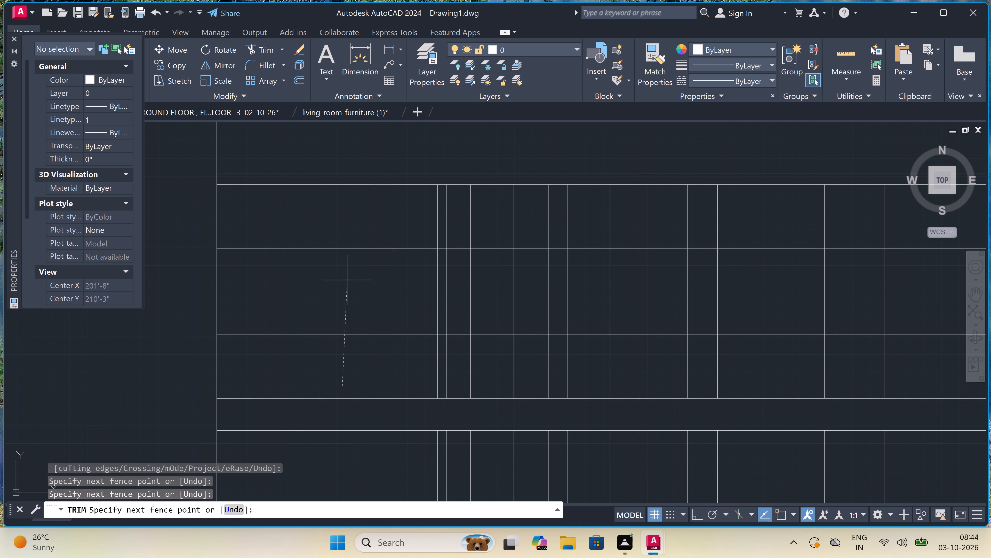
double_click(346, 237)
click(360, 224)
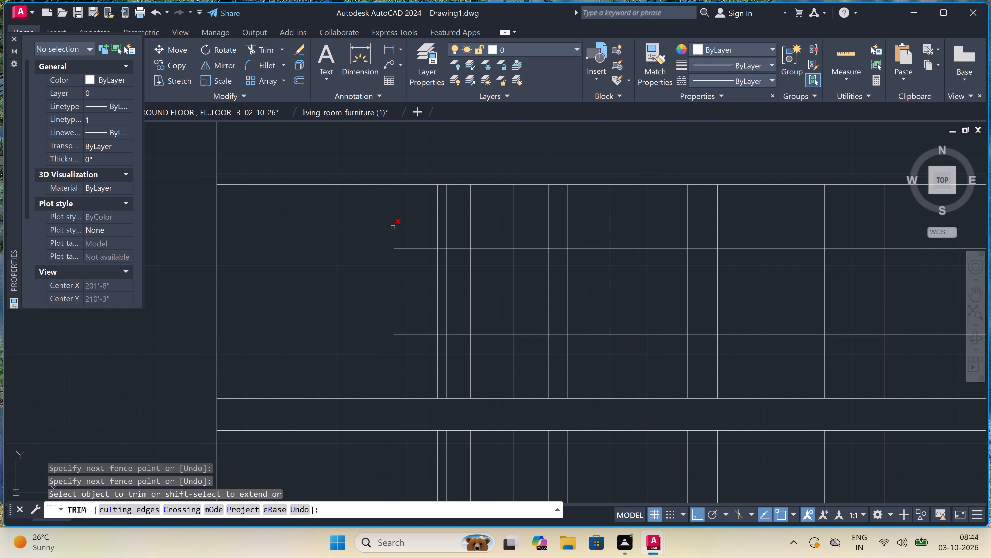
Trim the lines above, inside and just east of the first opening, leaving a door outline standing on the bottom band.
double_click(393, 228)
double_click(440, 231)
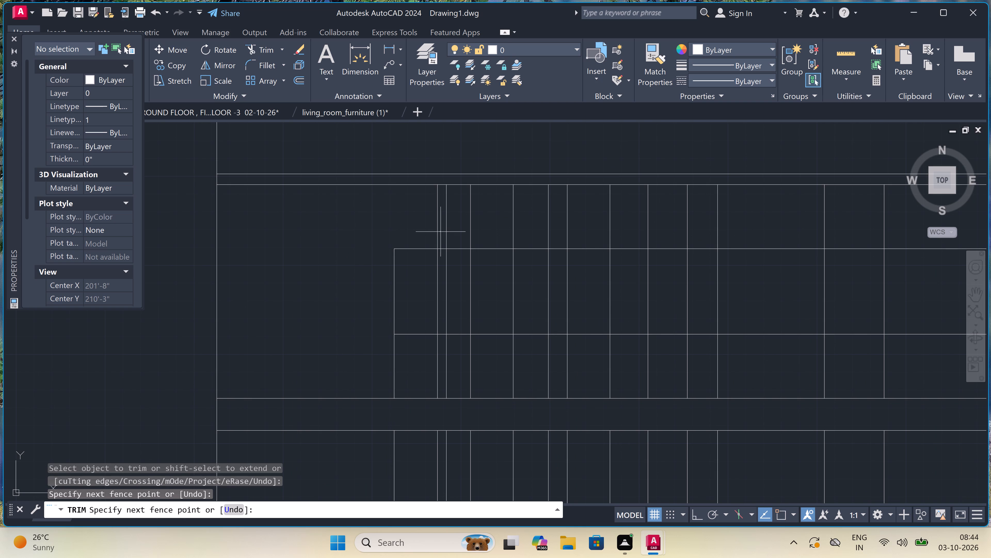
click(440, 354)
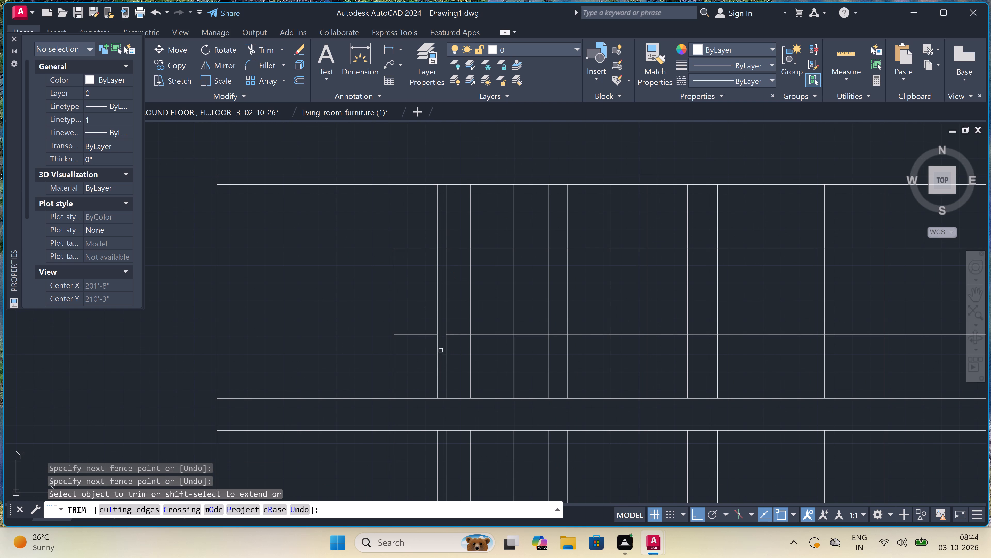
double_click(441, 224)
double_click(424, 219)
double_click(411, 325)
double_click(408, 351)
Examine the FIRST FLOOR PLAN and its projected verticals alongside the stripped copy and both elevations.
scroll(410, 303, down, 5)
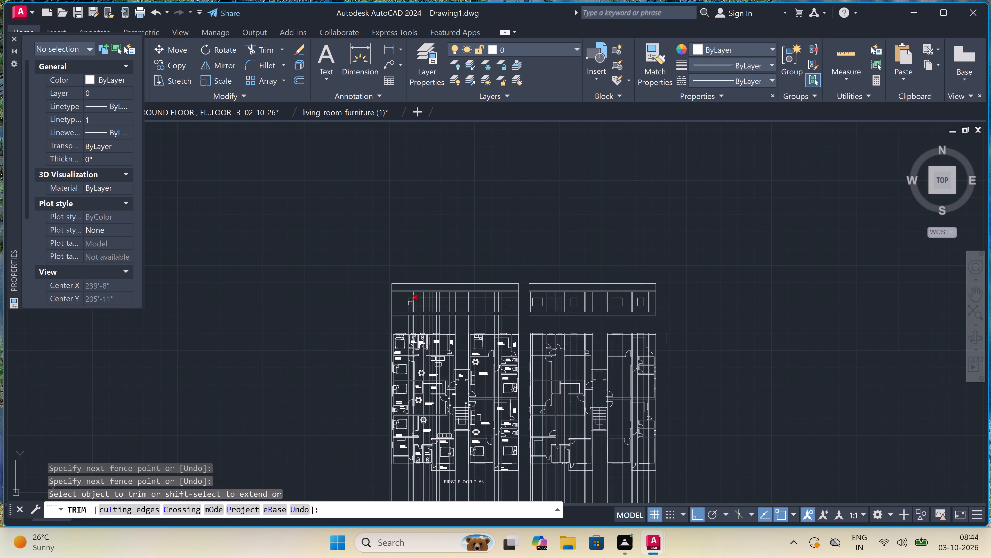
scroll(410, 303, down, 2)
scroll(408, 373, up, 2)
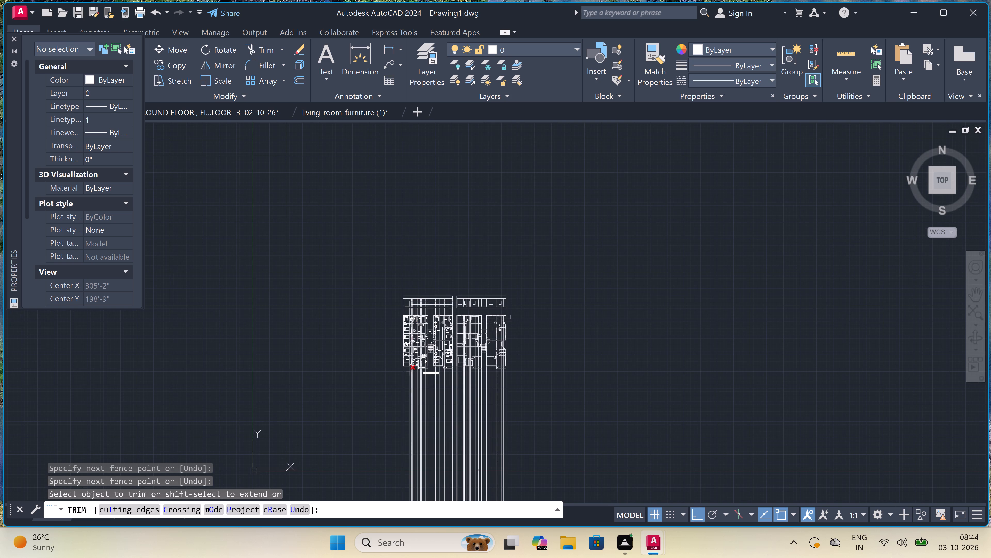
scroll(408, 373, up, 5)
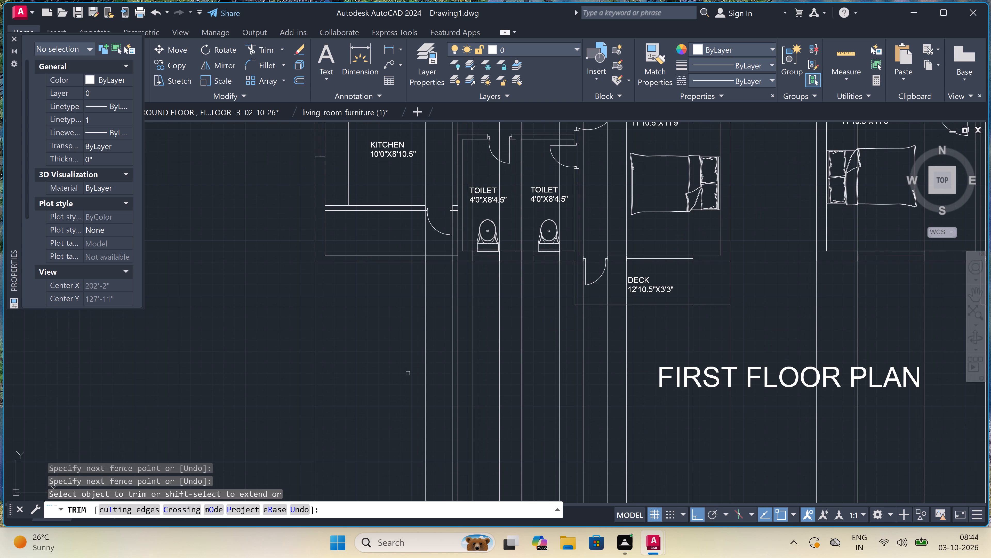
scroll(408, 373, down, 4)
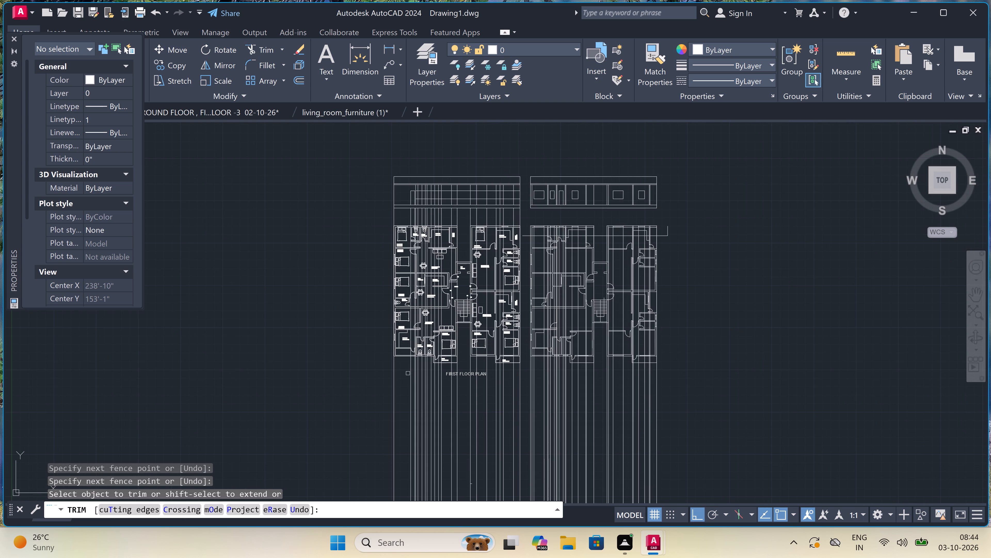
scroll(409, 368, up, 2)
scroll(409, 368, down, 3)
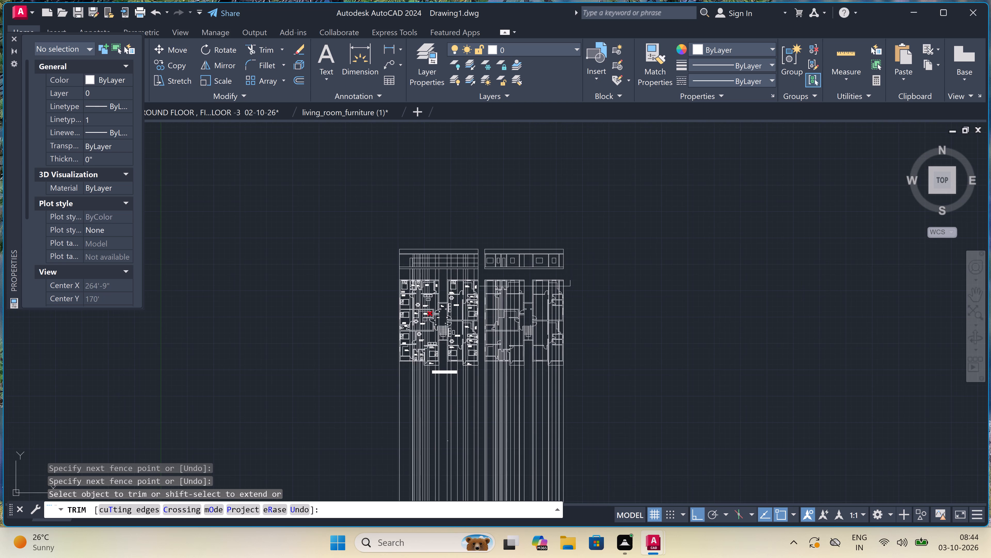
Trim the level lines and verticals around the opening just east of the door outline, leaving a closed rectangular window outline.
scroll(437, 245, up, 1)
scroll(409, 266, up, 4)
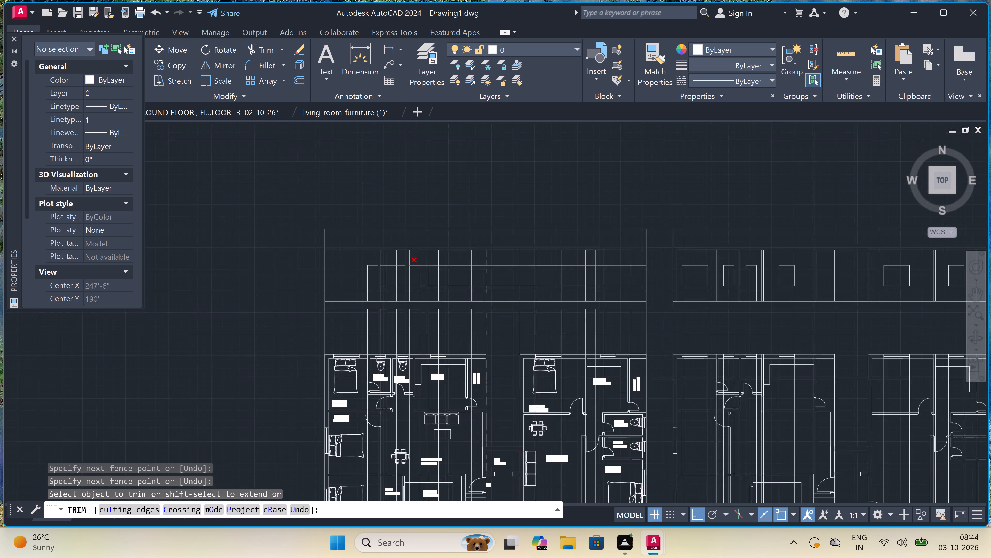
scroll(355, 255, up, 1)
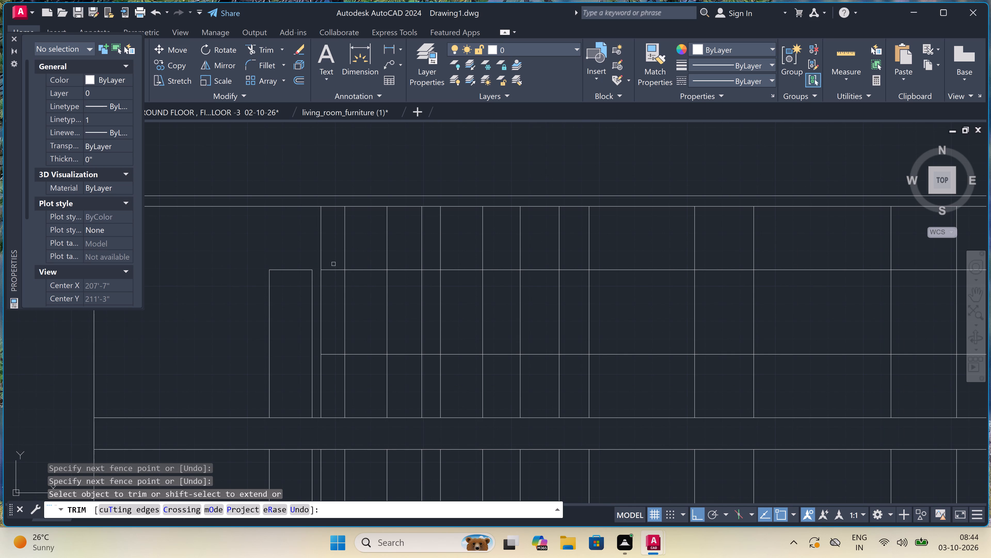
triple_click(333, 261)
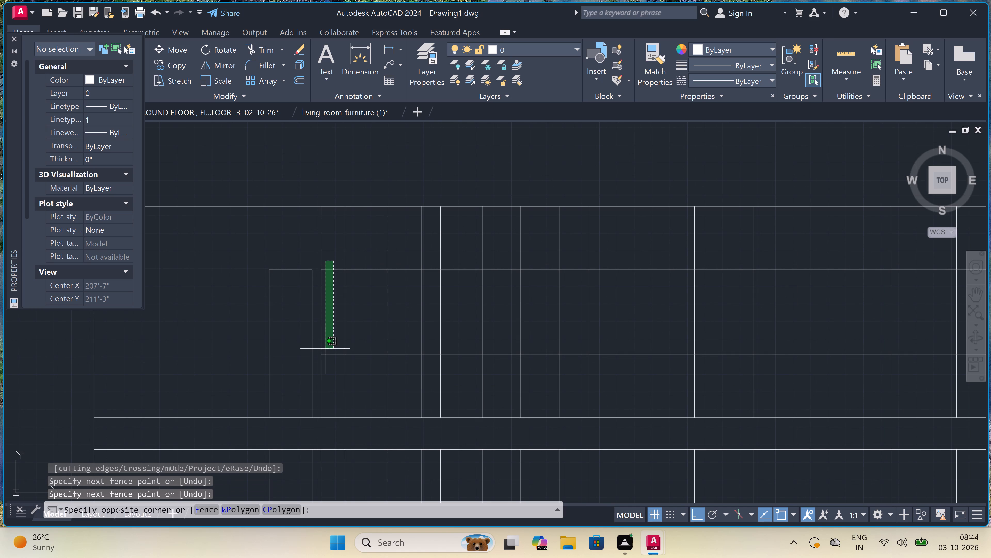
key(Escape)
key(space)
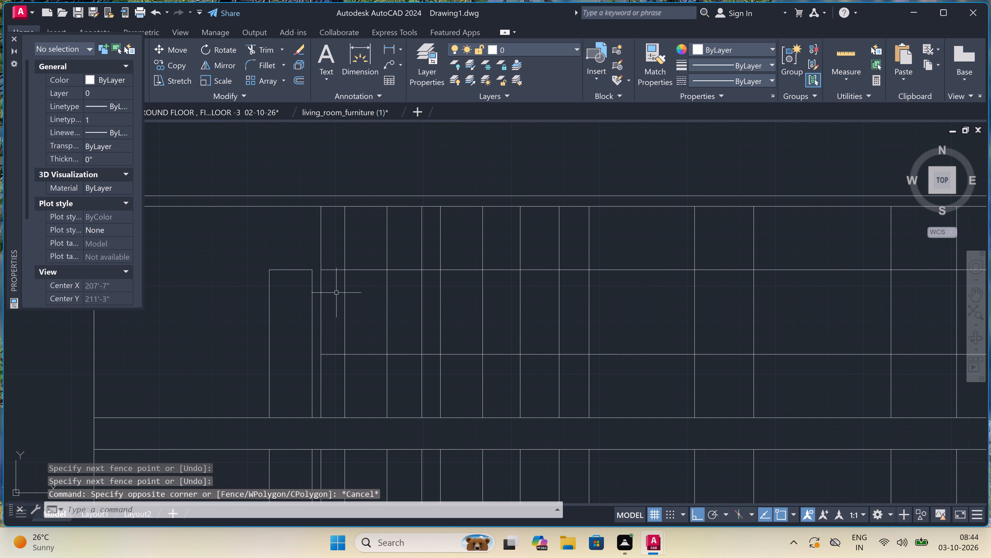
double_click(335, 261)
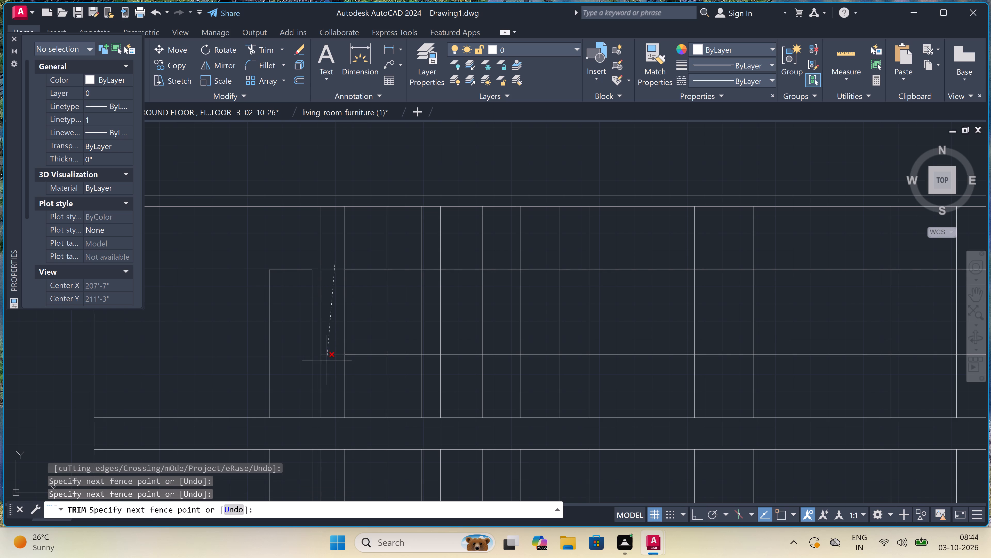
double_click(327, 377)
double_click(330, 382)
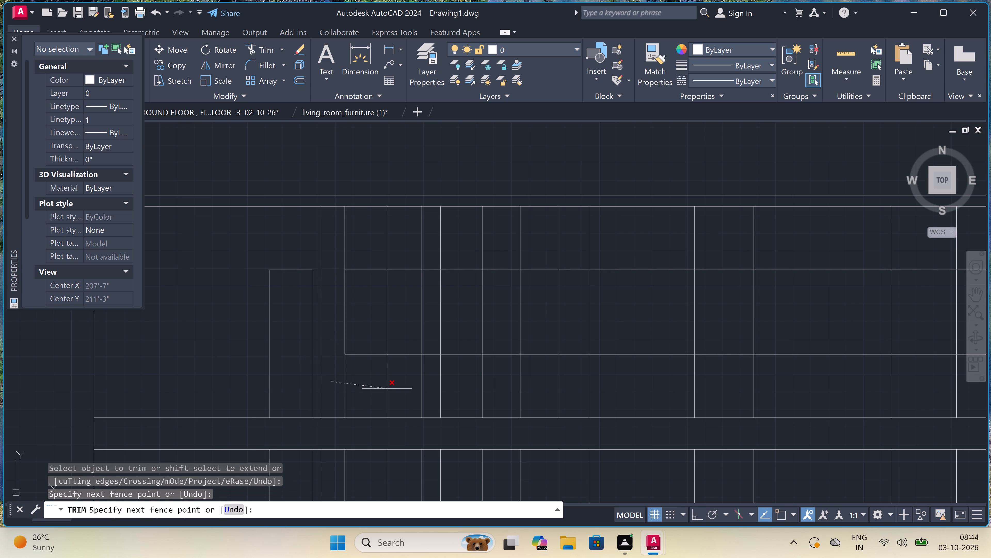
click(396, 389)
double_click(399, 382)
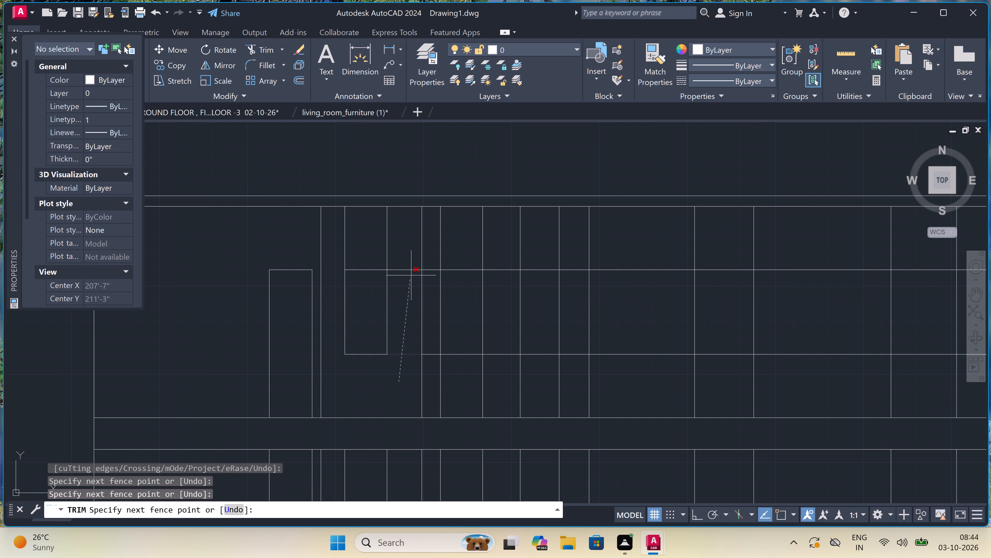
double_click(413, 253)
click(405, 250)
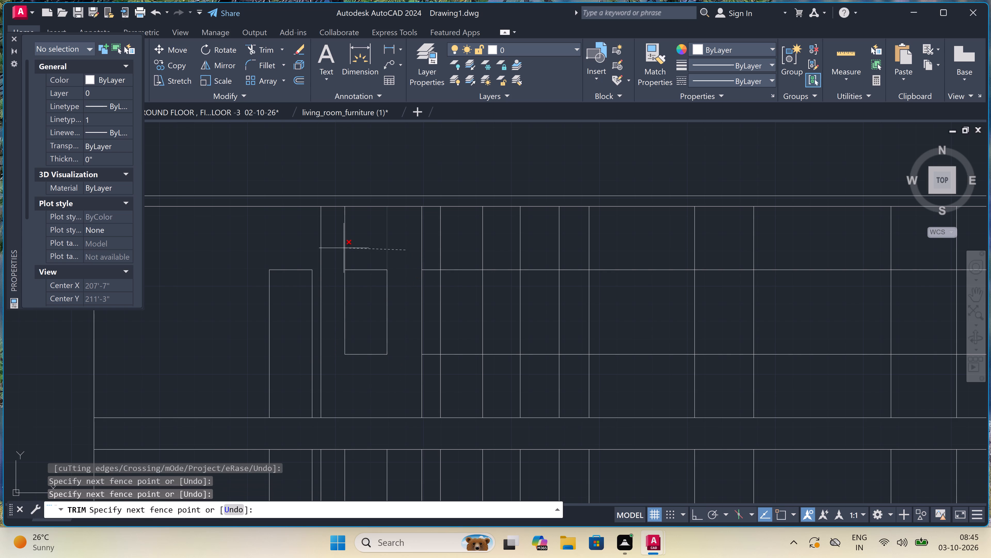
click(343, 248)
Trim the level lines and verticals around the next opening to the east, leaving a second rectangular window outline.
scroll(372, 249, down, 3)
scroll(387, 258, up, 3)
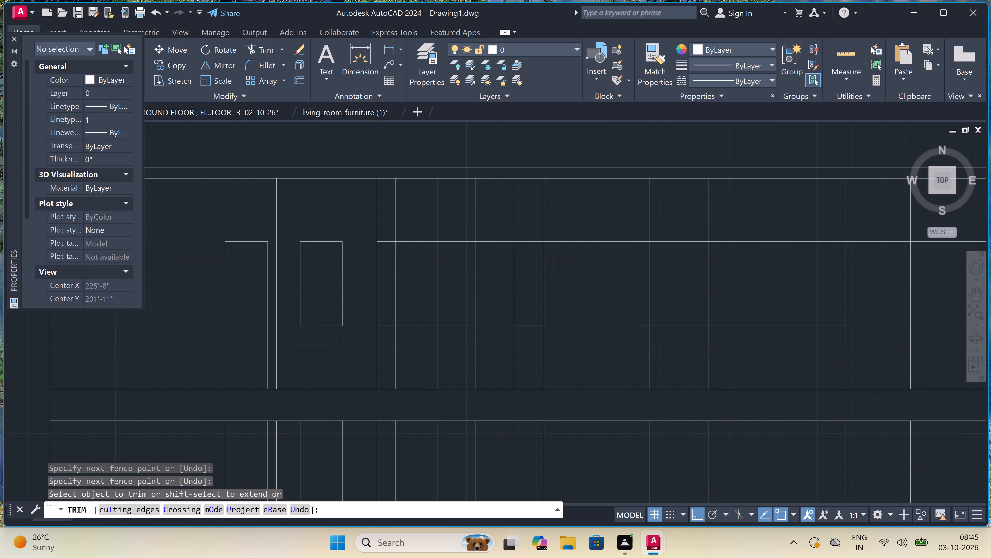
double_click(387, 235)
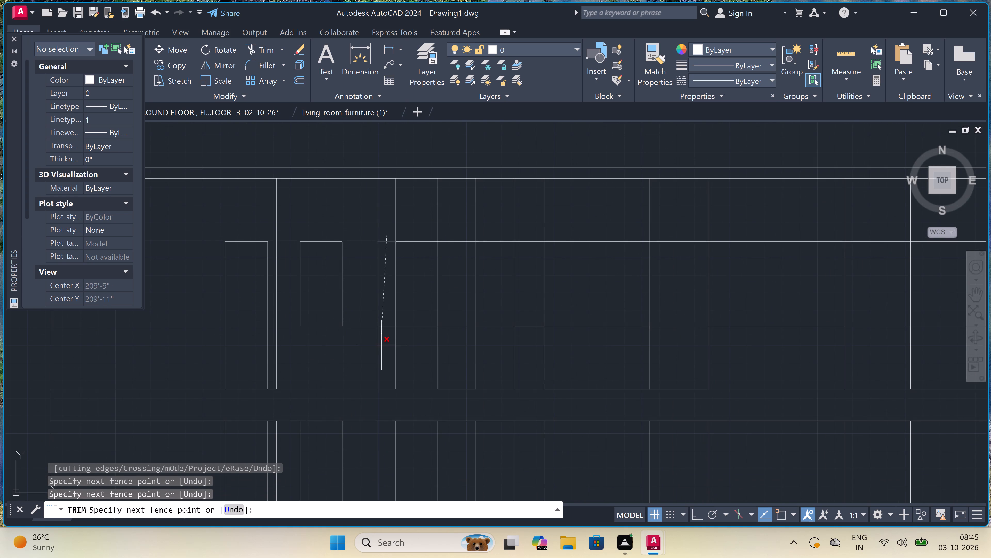
double_click(381, 347)
double_click(381, 350)
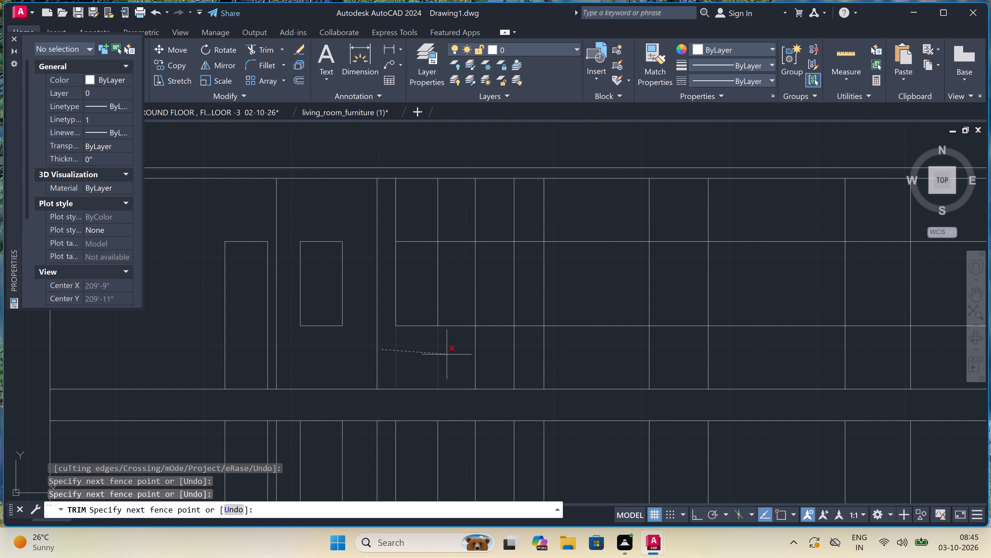
click(448, 353)
click(452, 342)
click(453, 339)
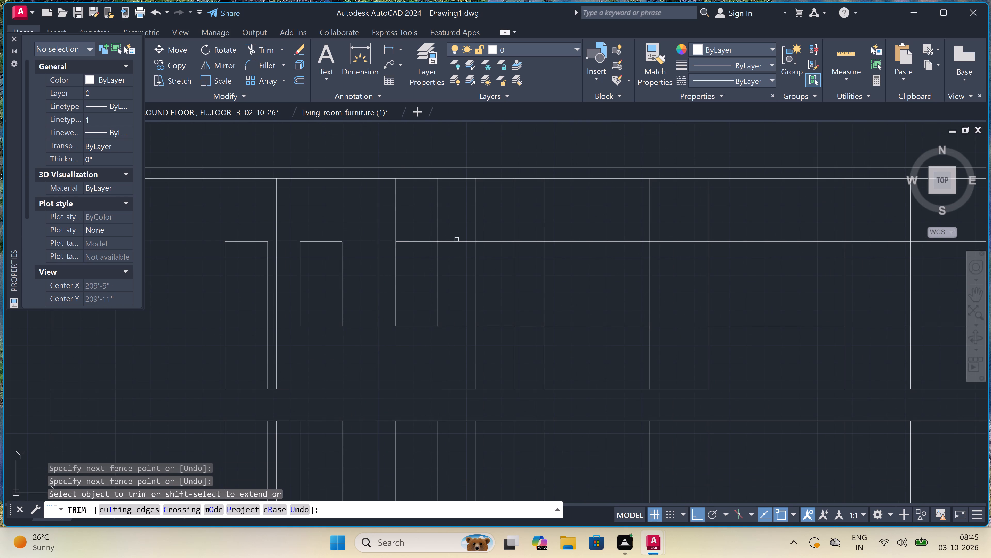
triple_click(457, 231)
double_click(450, 347)
double_click(452, 230)
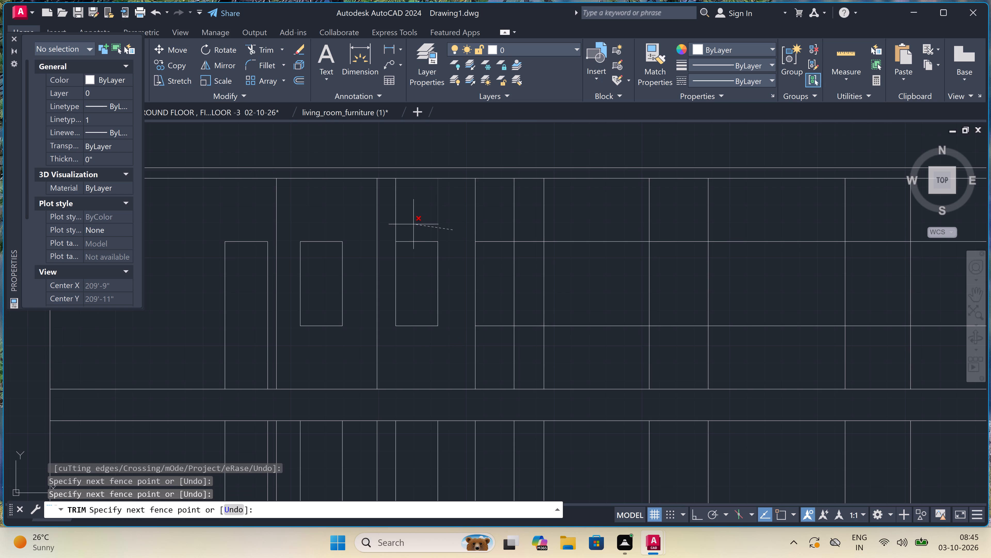
double_click(396, 228)
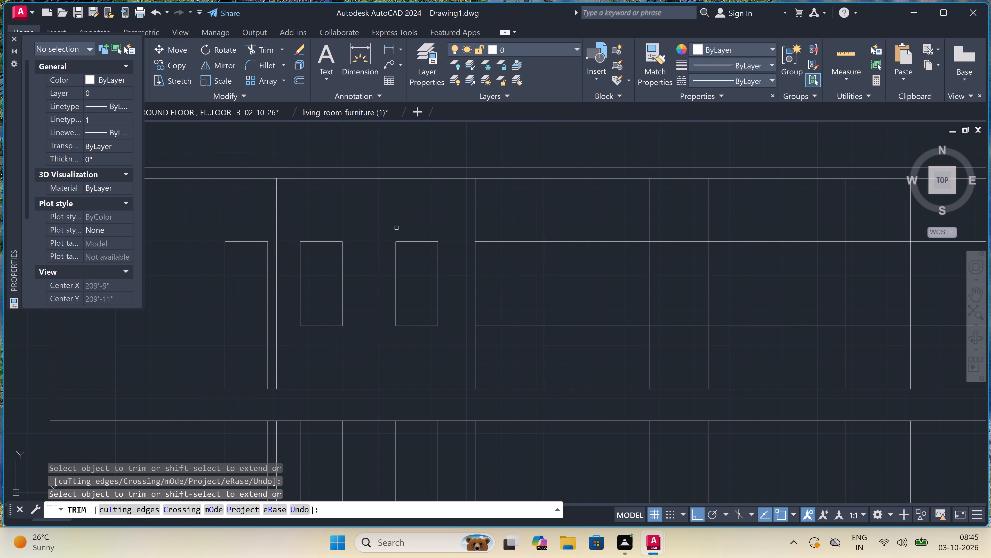
double_click(396, 228)
click(421, 222)
Examine the toilets, deck and bedrooms along the FIRST FLOOR PLAN's south side against the projected verticals and the partly trimmed elevation.
scroll(426, 223, down, 2)
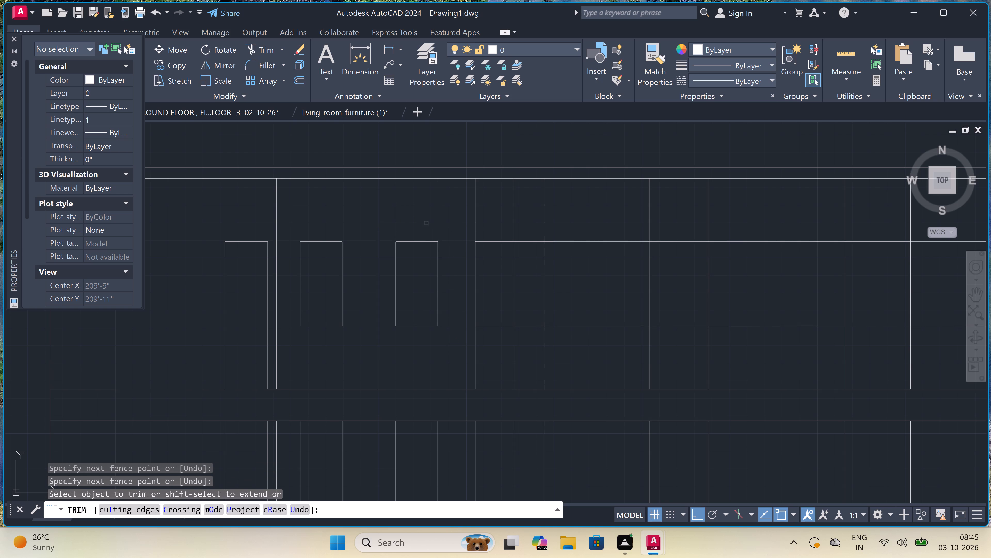
scroll(426, 223, down, 2)
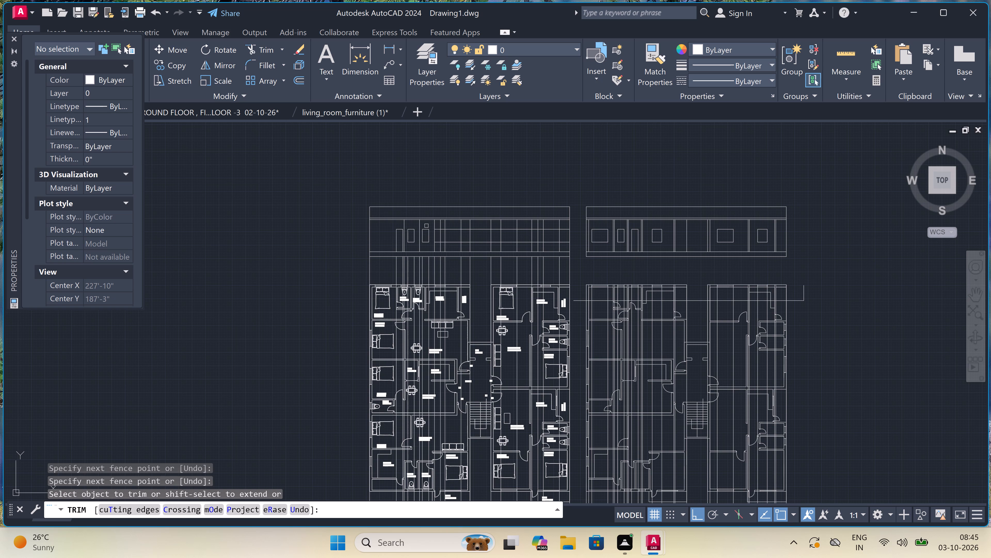
scroll(427, 228, down, 2)
scroll(425, 338, up, 4)
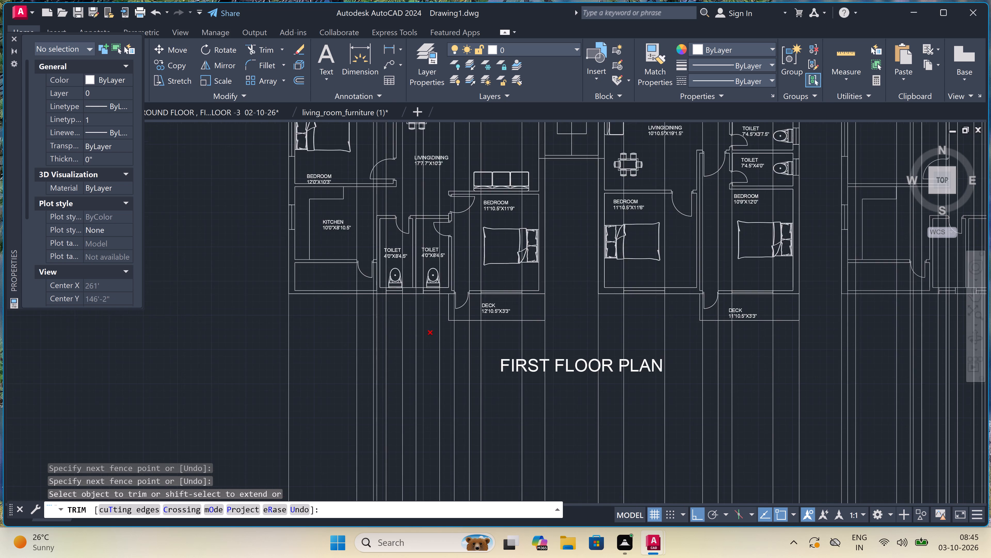
scroll(425, 338, up, 2)
scroll(425, 338, down, 2)
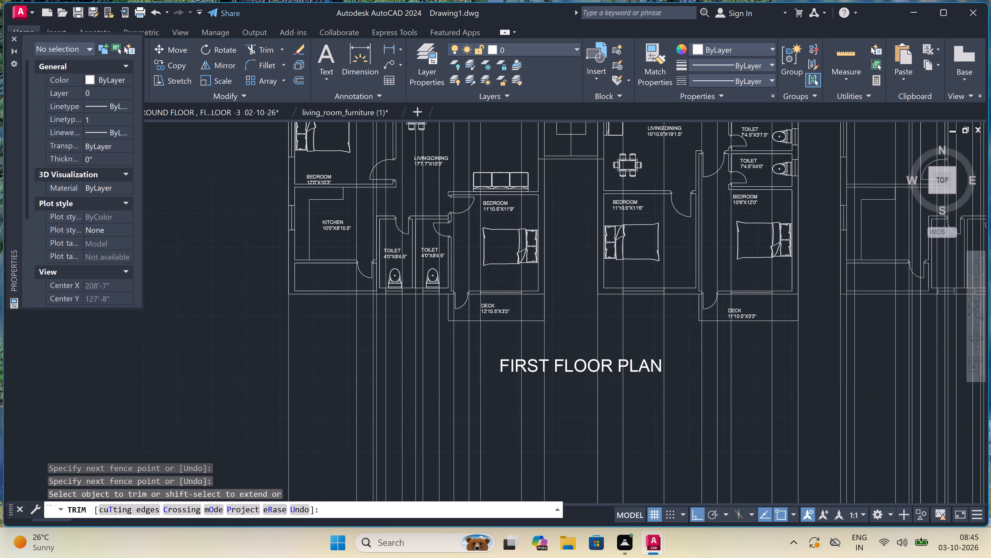
scroll(425, 338, up, 2)
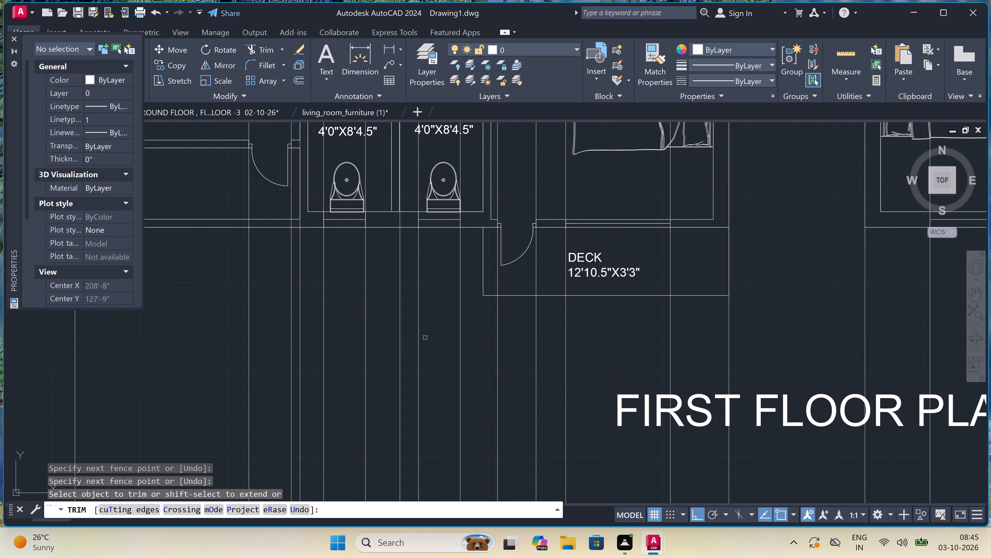
scroll(425, 338, down, 6)
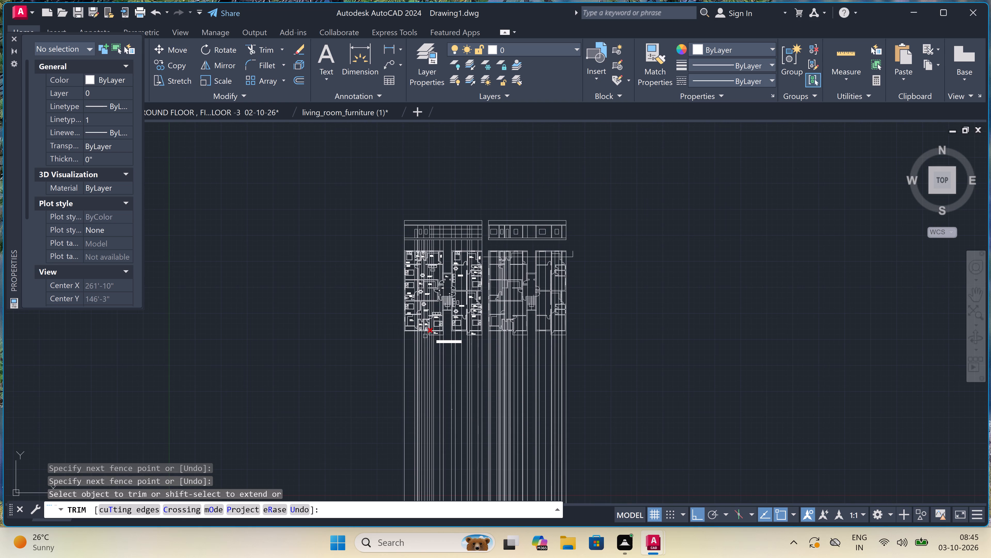
scroll(440, 229, up, 4)
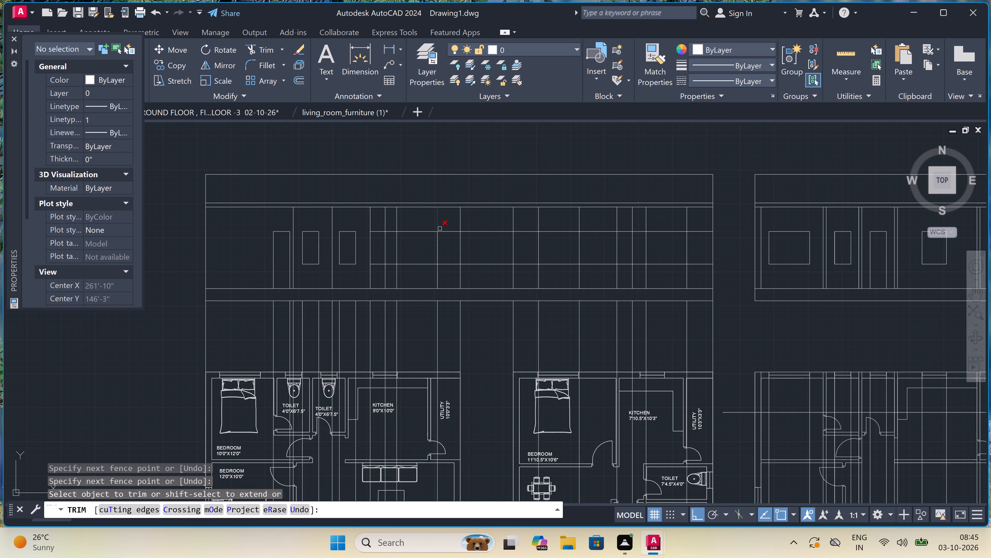
scroll(441, 230, down, 3)
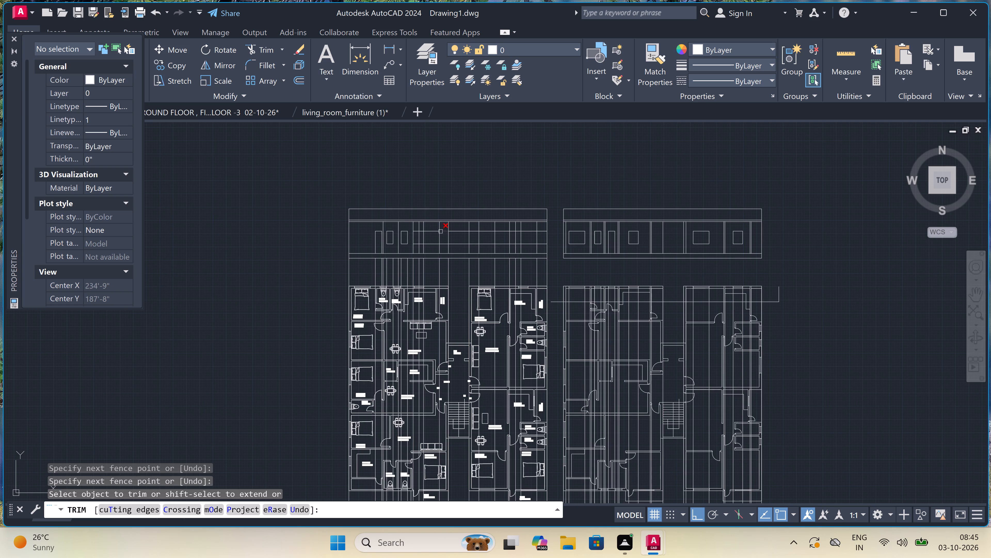
scroll(441, 232, down, 1)
scroll(444, 370, up, 1)
scroll(428, 321, up, 4)
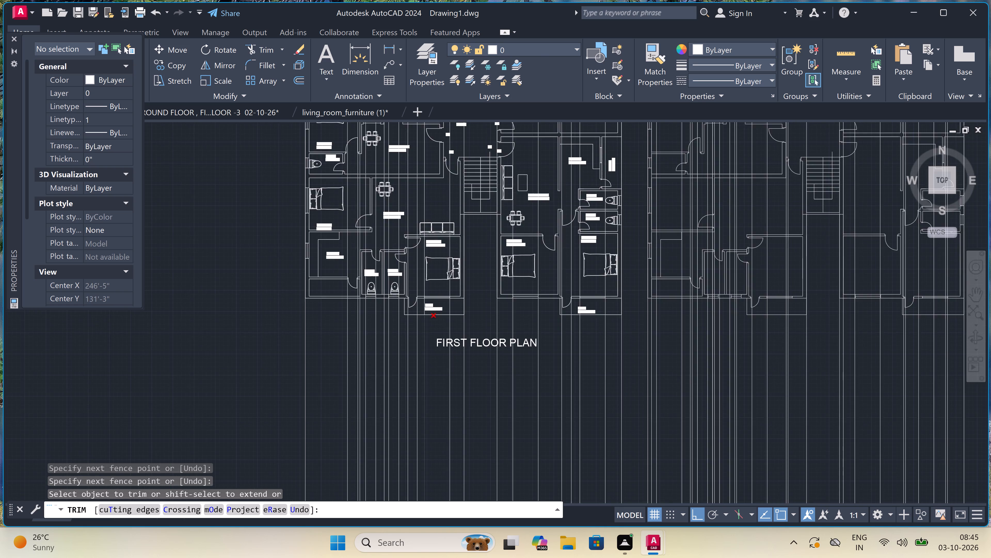
scroll(428, 322, down, 4)
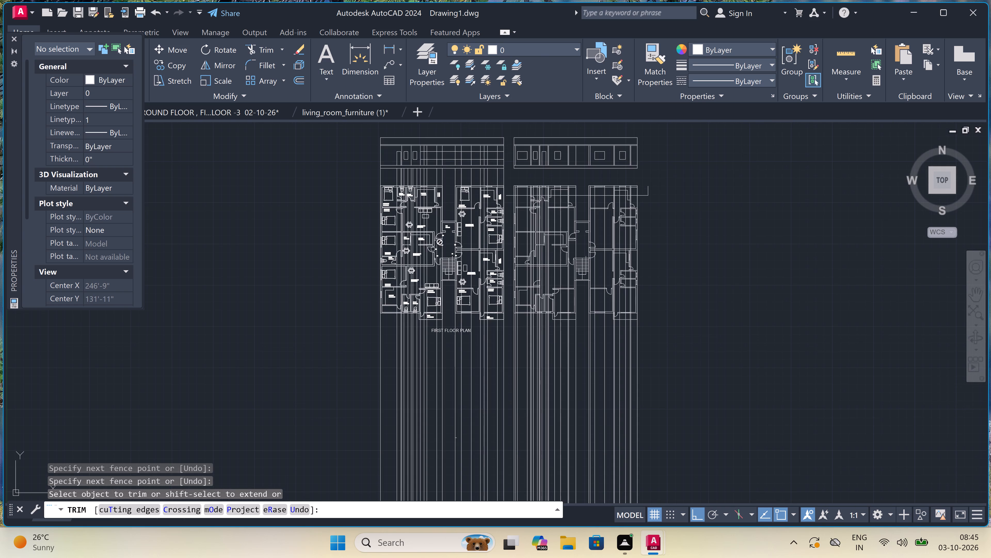
scroll(435, 131, up, 4)
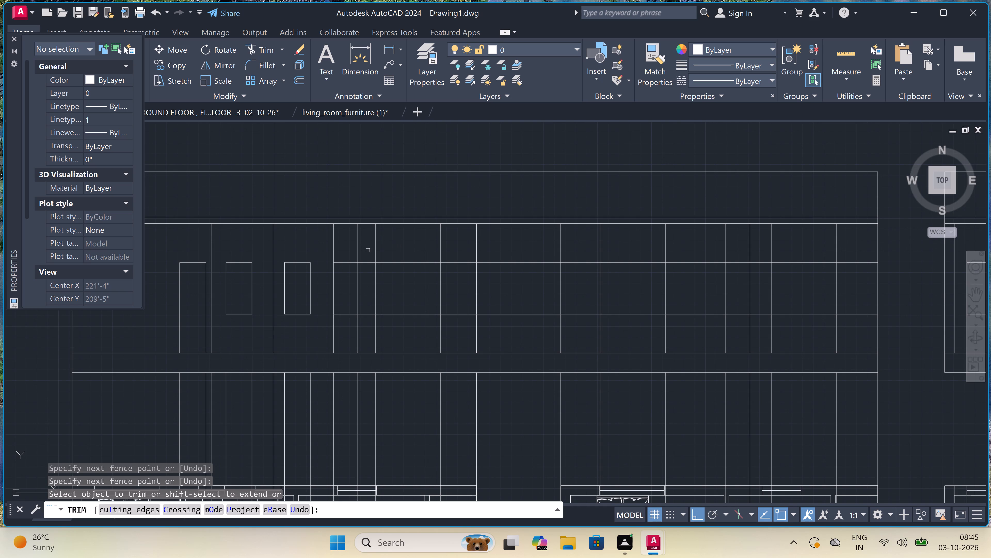
scroll(368, 250, down, 5)
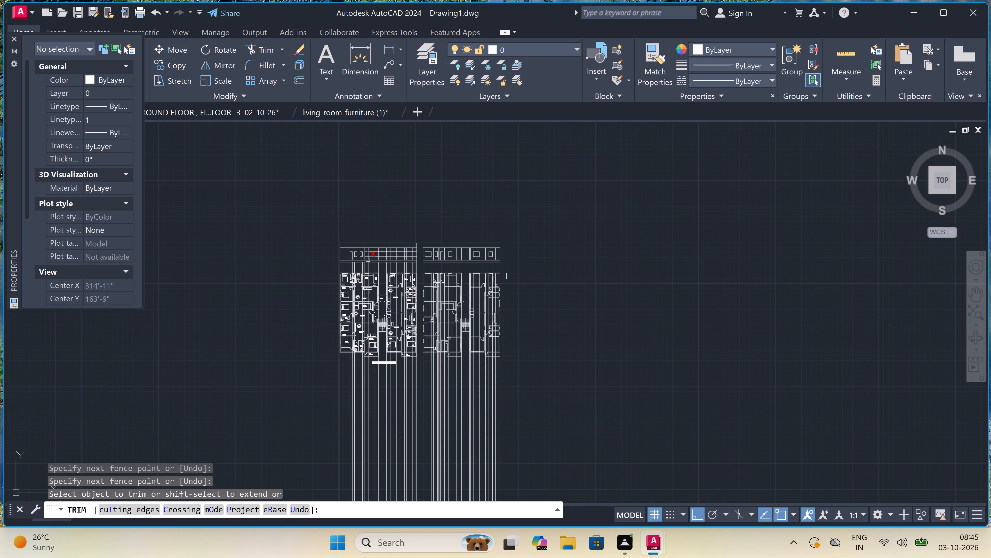
scroll(369, 359, up, 5)
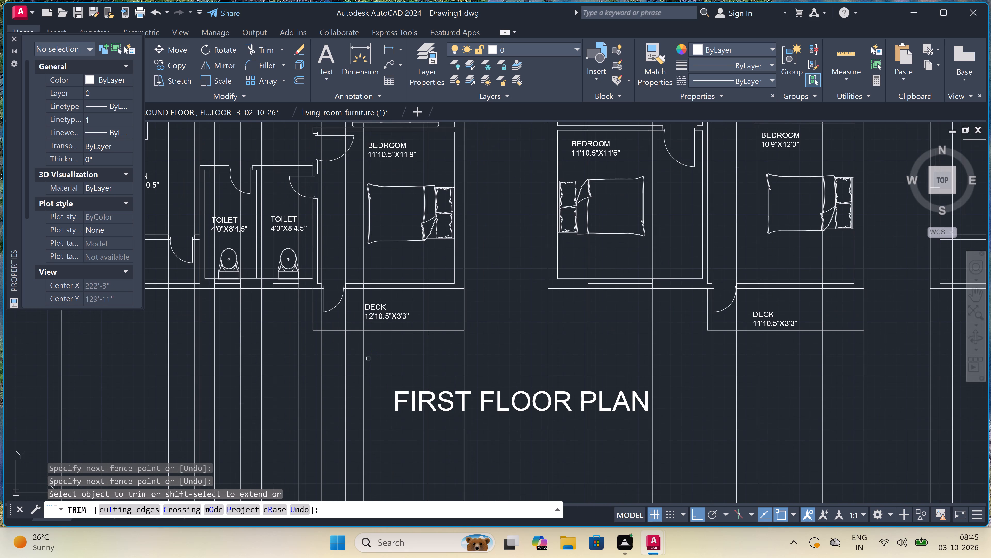
key(Escape)
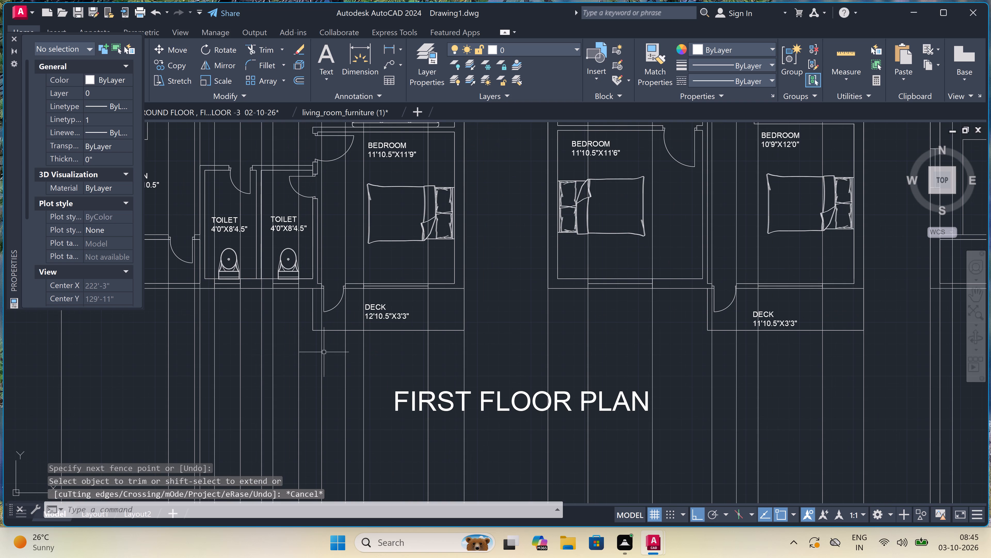
Trace the projected ray at the western deck's door from the FIRST FLOOR PLAN up to its vertical in the elevation.
double_click(322, 350)
scroll(322, 350, down, 6)
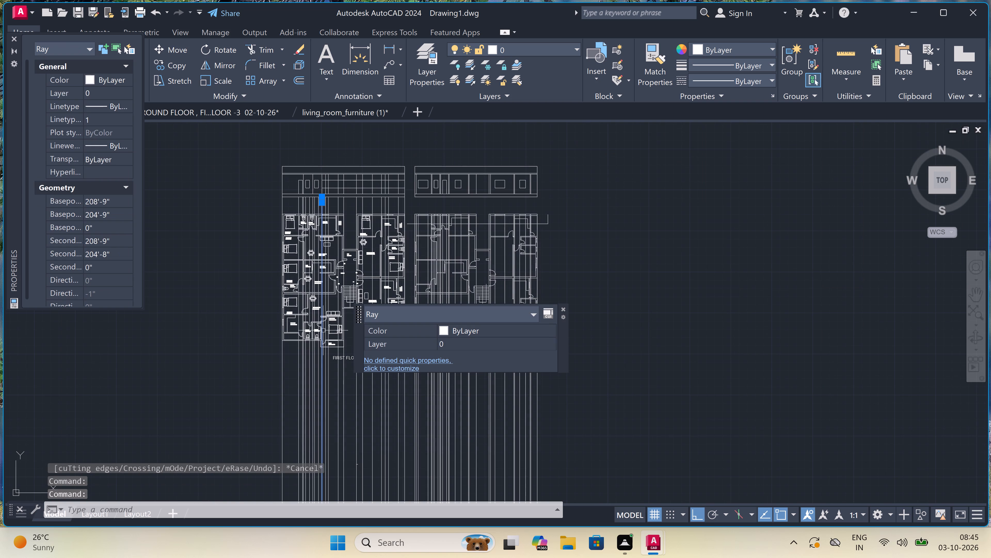
scroll(316, 160, up, 5)
scroll(332, 234, down, 3)
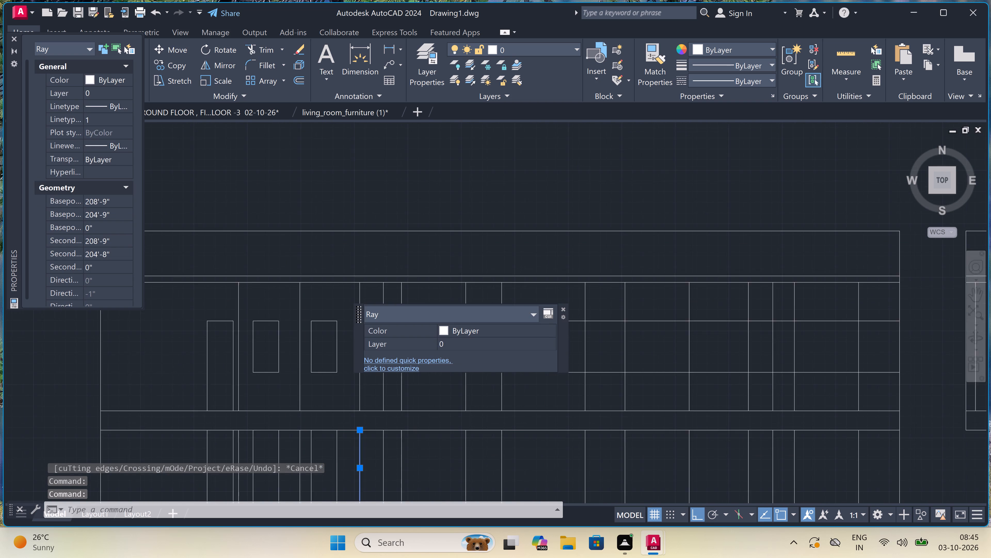
scroll(338, 288, up, 4)
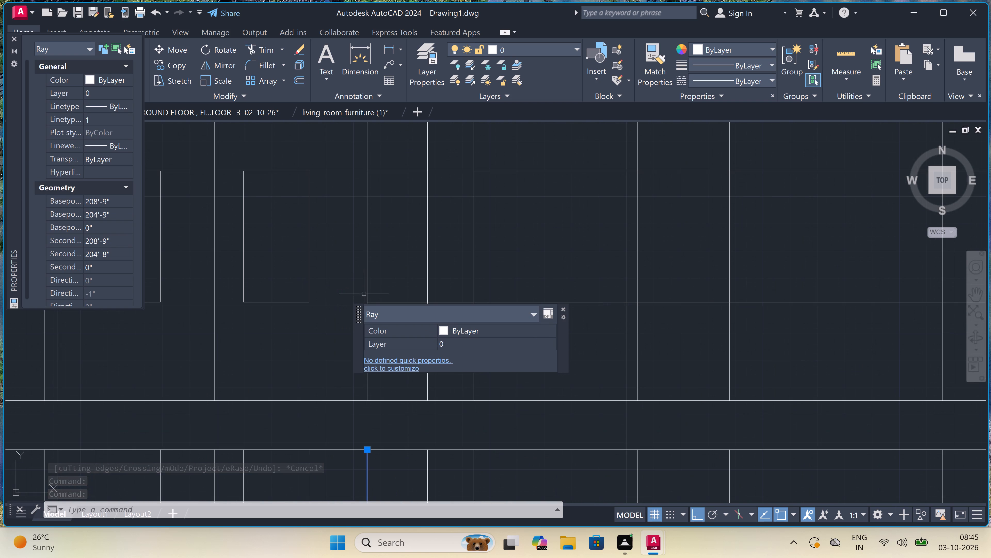
key(Escape)
Trim the level lines and upper verticals at the western deck's door, leaving a door outline reaching the elevation's base line.
text(TR)
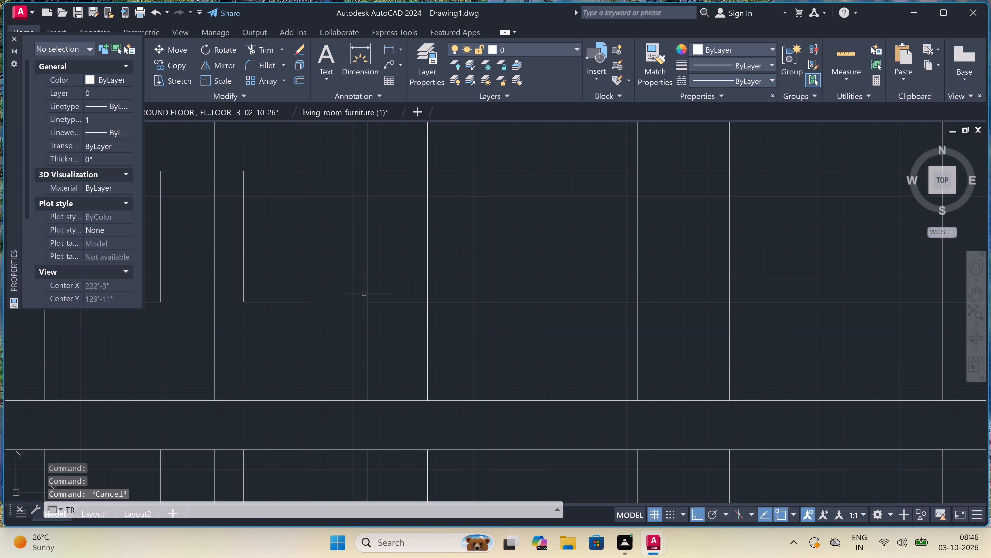
key(space)
click(410, 331)
click(413, 273)
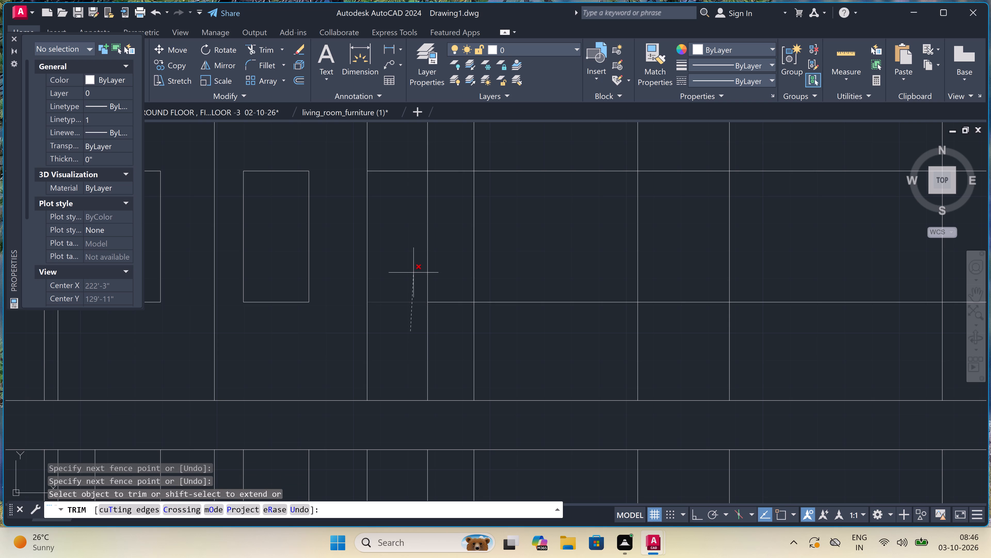
double_click(440, 323)
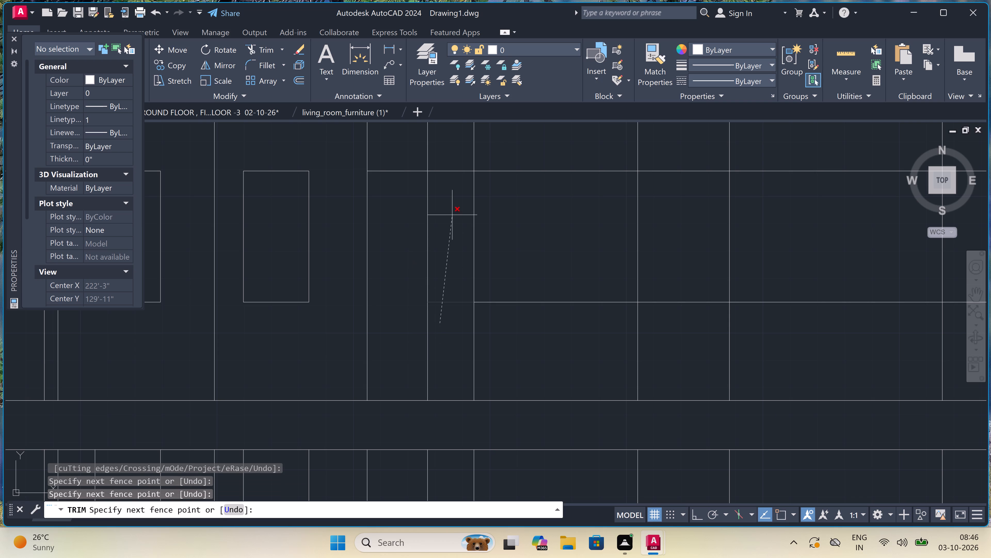
double_click(455, 164)
scroll(443, 186, down, 3)
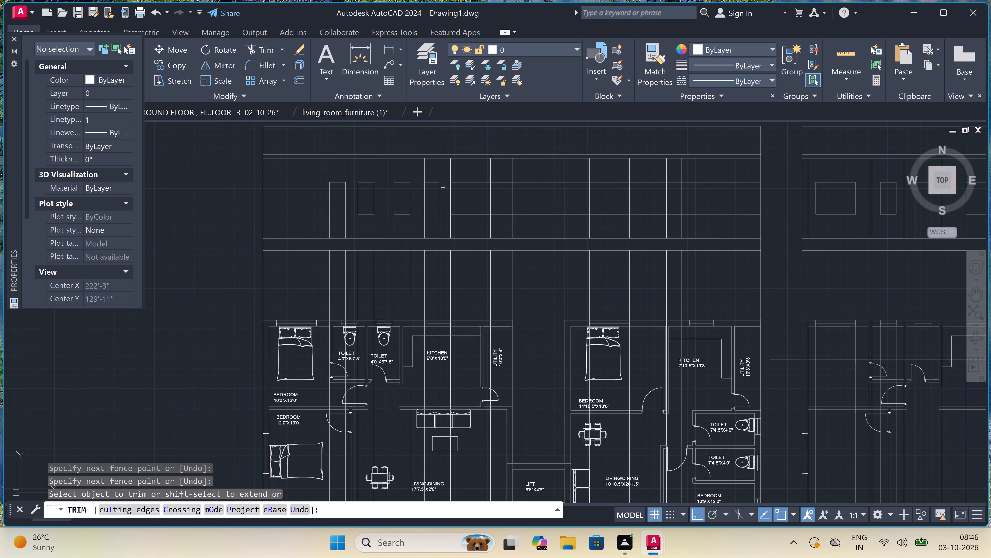
scroll(438, 166, up, 3)
click(438, 167)
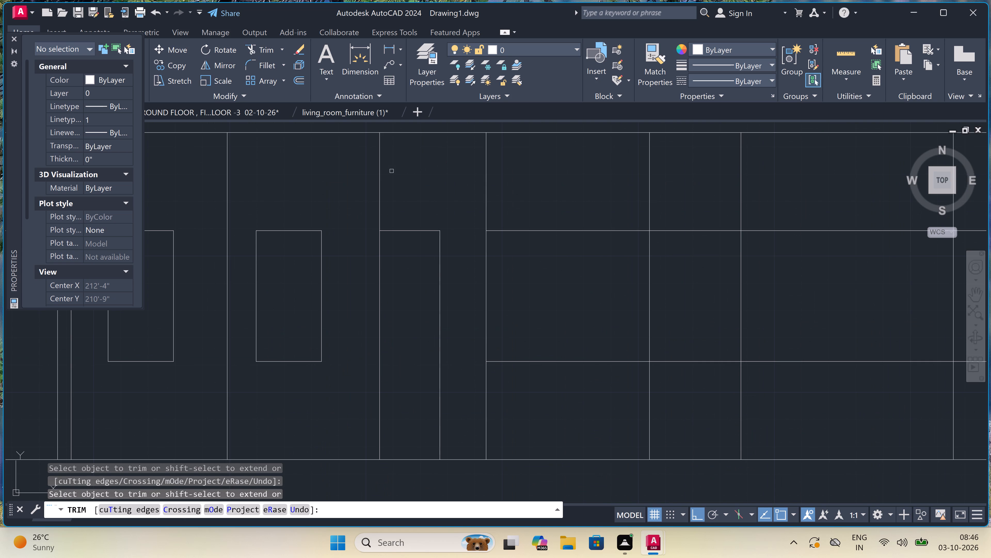
double_click(382, 169)
triple_click(359, 169)
Trim the level lines and verticals around the opening just east of that door, leaving a closed rectangular window outline.
scroll(359, 169, down, 3)
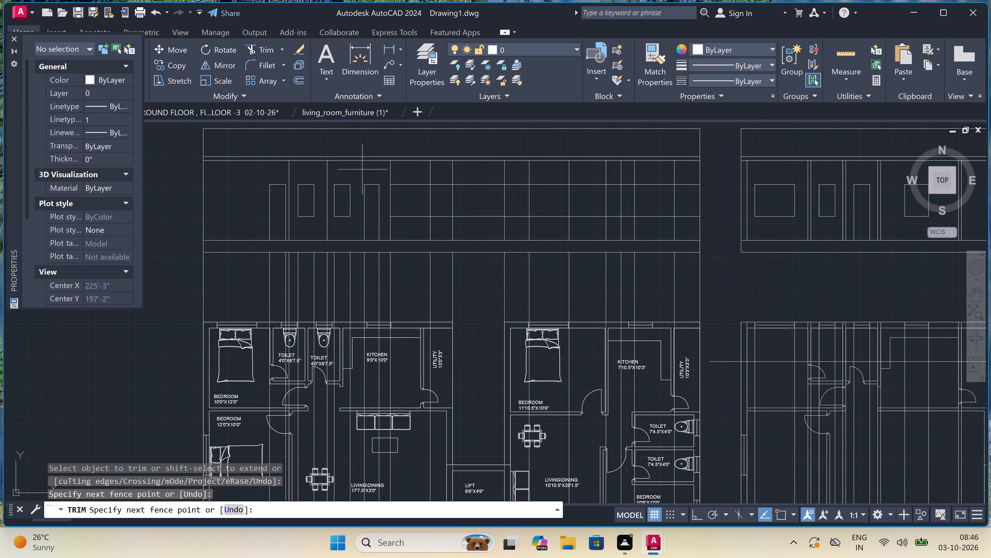
click(446, 178)
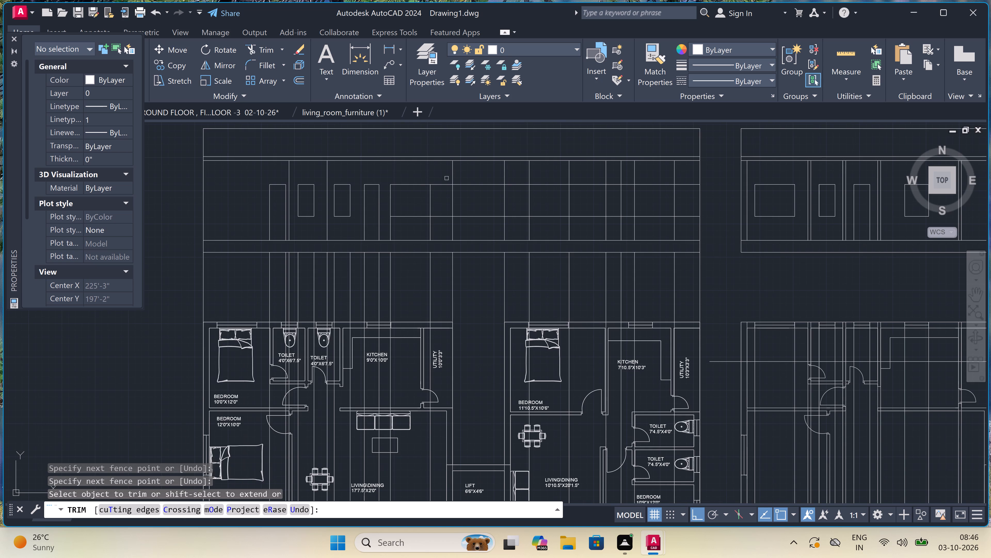
triple_click(446, 177)
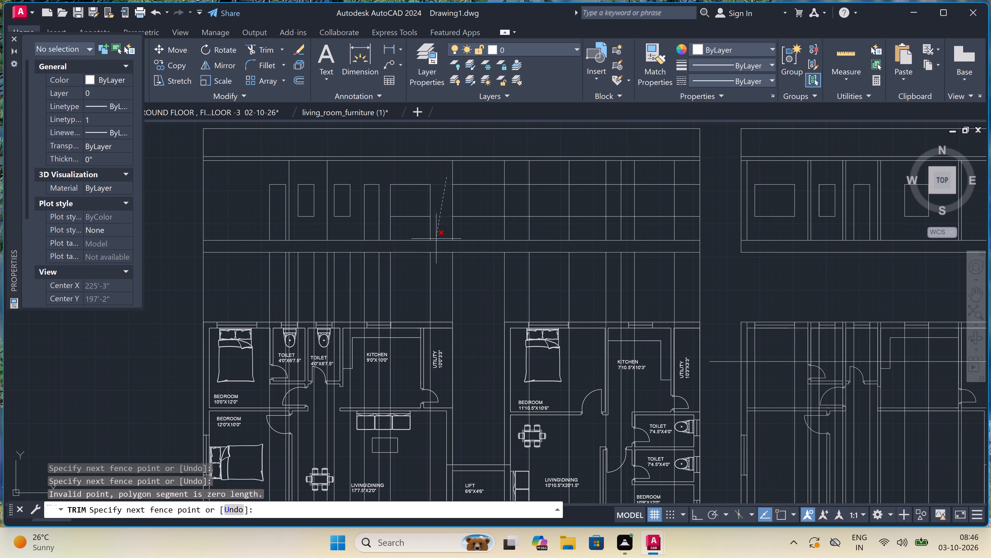
click(436, 239)
scroll(435, 229, up, 3)
click(435, 229)
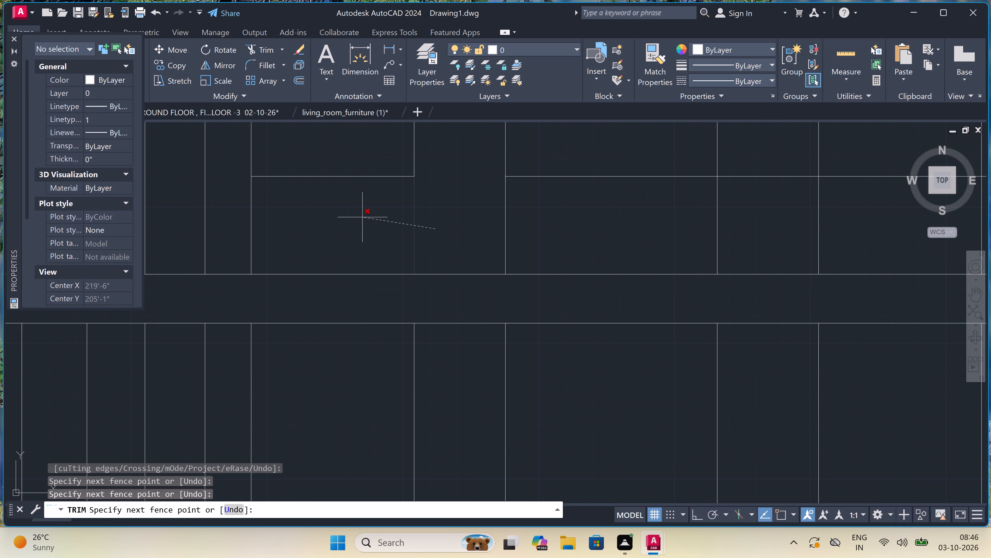
click(243, 222)
Trim both level lines across the gap between the western and eastern blocks in the FIRST FLOOR PLAN's elevation.
scroll(328, 224, down, 5)
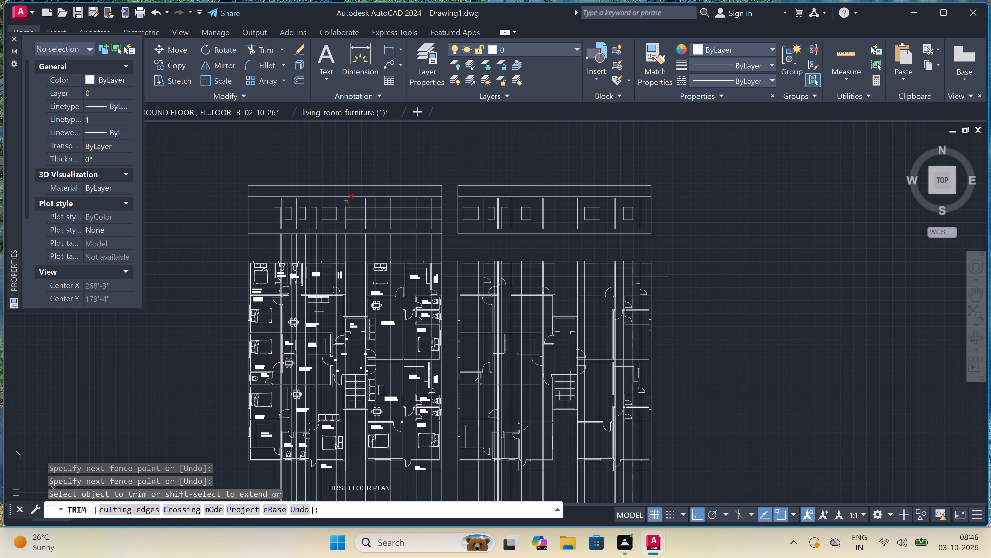
scroll(348, 204, up, 3)
click(368, 200)
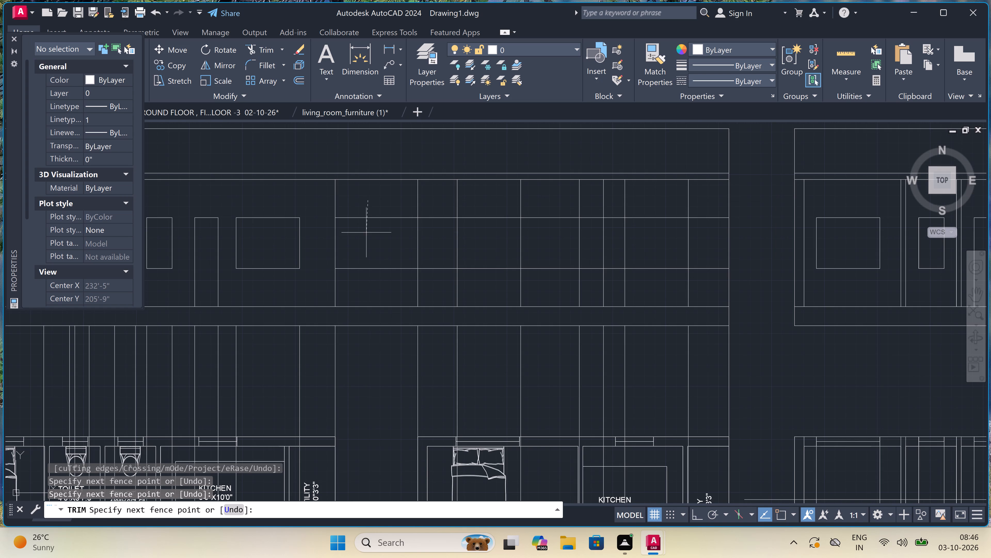
click(362, 276)
Trim the level lines on both sides of the eastern block's westernmost window and the verticals beneath it.
scroll(363, 276, down, 2)
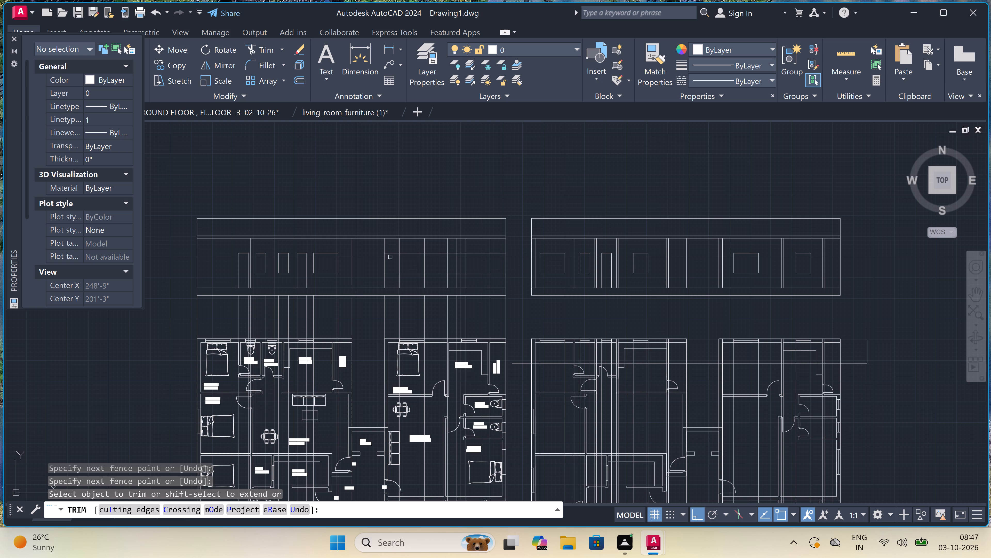
scroll(394, 244, down, 3)
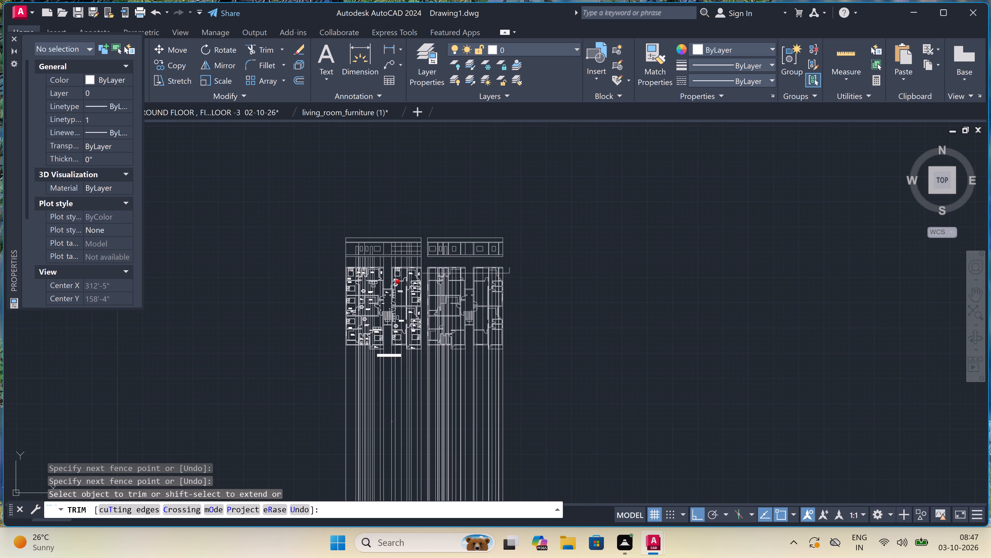
scroll(381, 337, up, 4)
scroll(389, 335, down, 3)
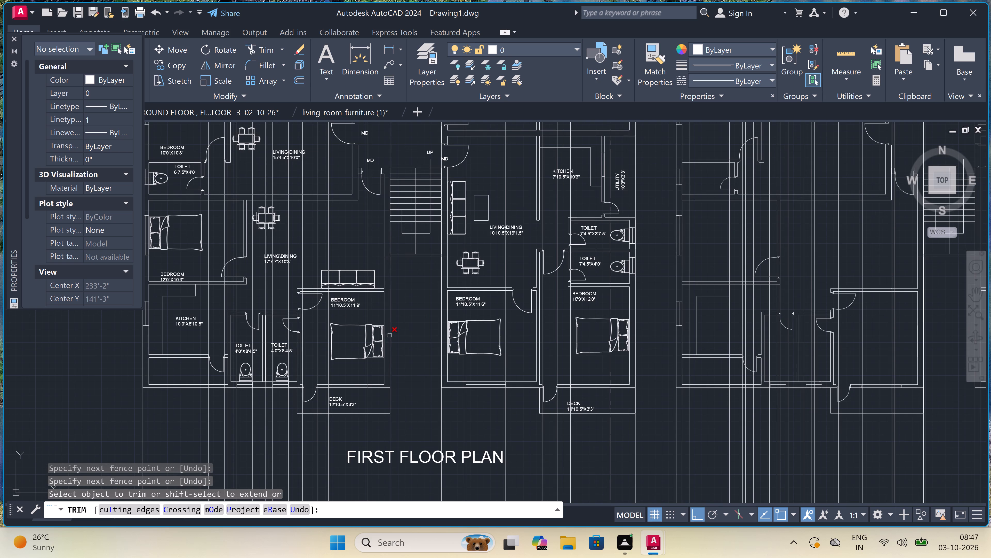
scroll(404, 184, up, 3)
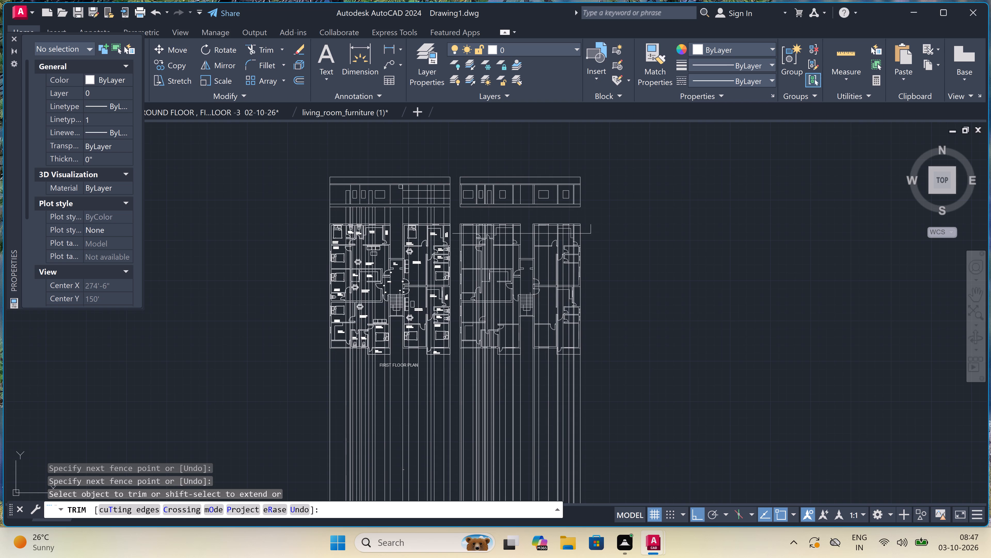
scroll(404, 184, up, 1)
click(411, 199)
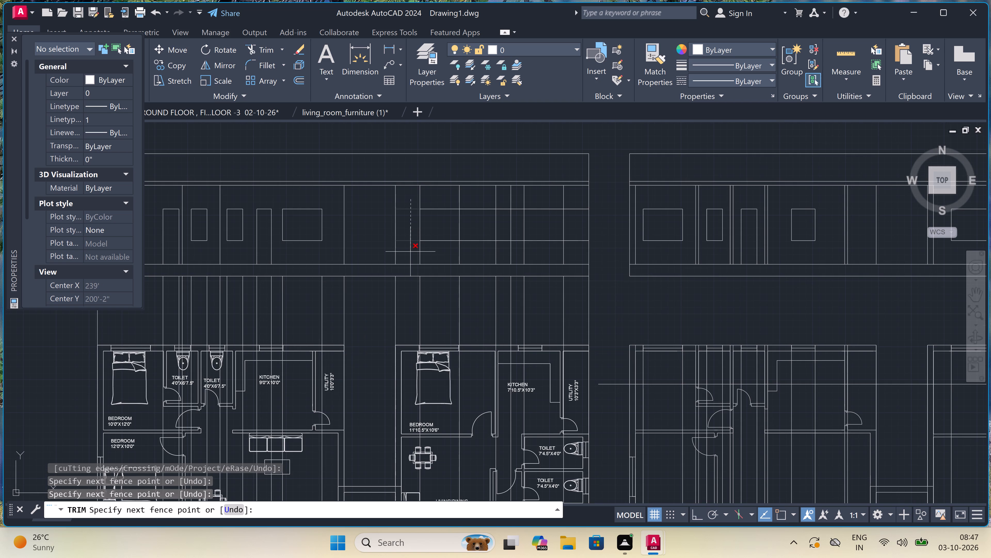
triple_click(410, 252)
double_click(410, 252)
click(464, 252)
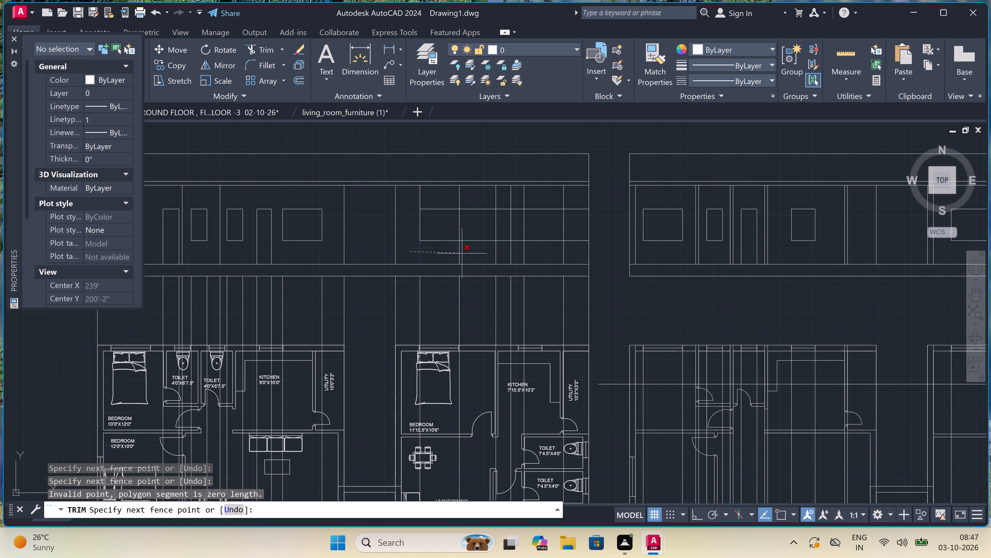
double_click(467, 253)
double_click(472, 210)
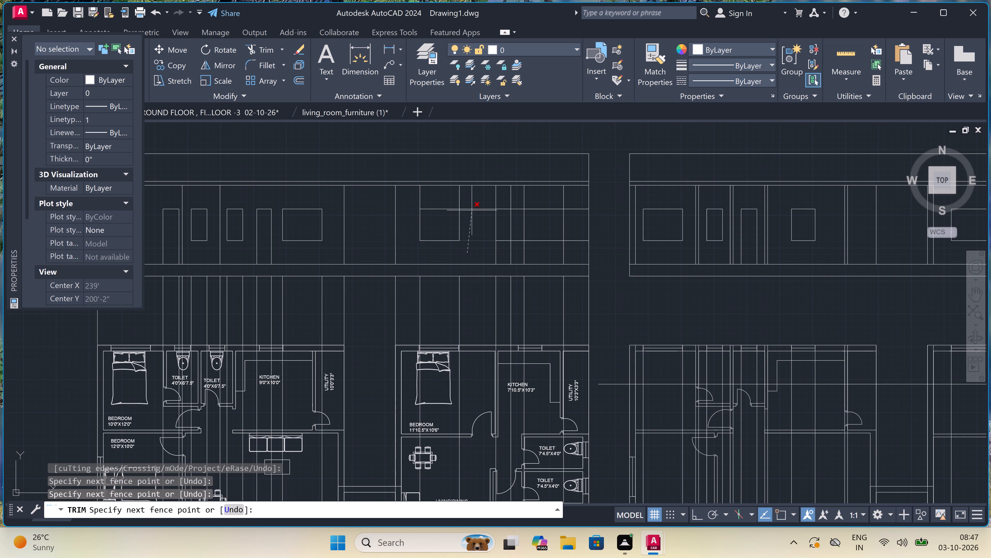
click(472, 206)
double_click(476, 222)
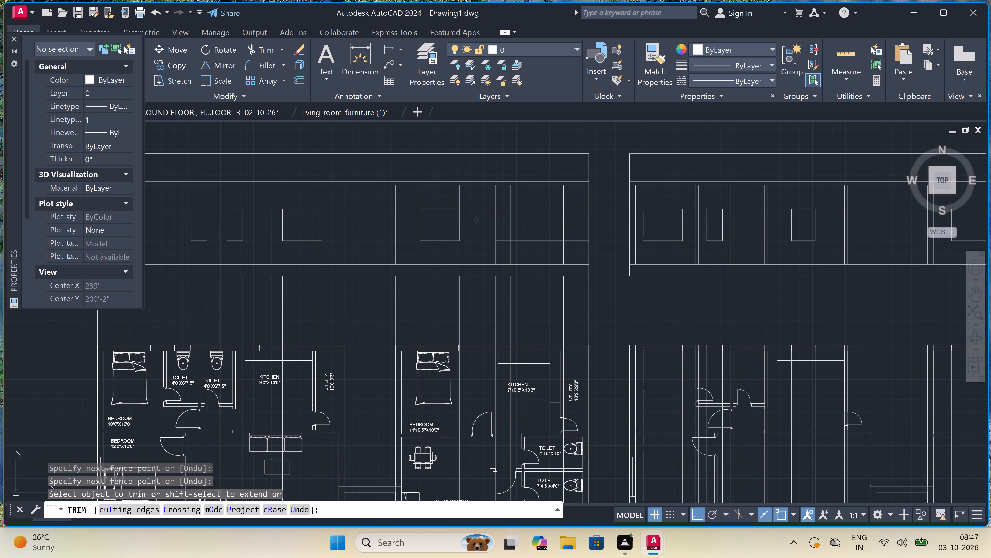
Trim the leftover verticals above the eastern block's window, leaving a closed rectangular outline, and end the trimming.
double_click(475, 200)
double_click(420, 199)
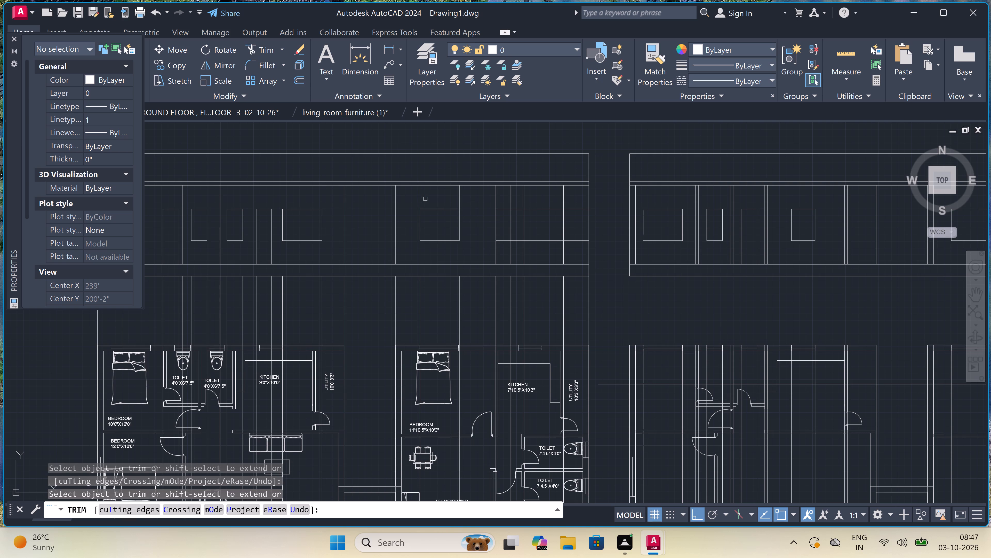
double_click(444, 197)
double_click(462, 199)
triple_click(437, 201)
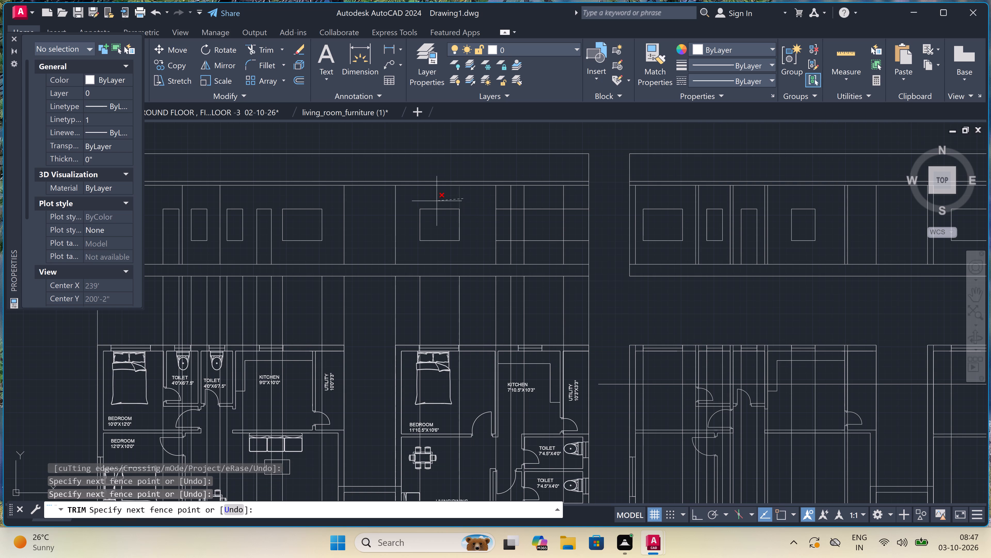
scroll(437, 199, down, 3)
scroll(442, 201, up, 3)
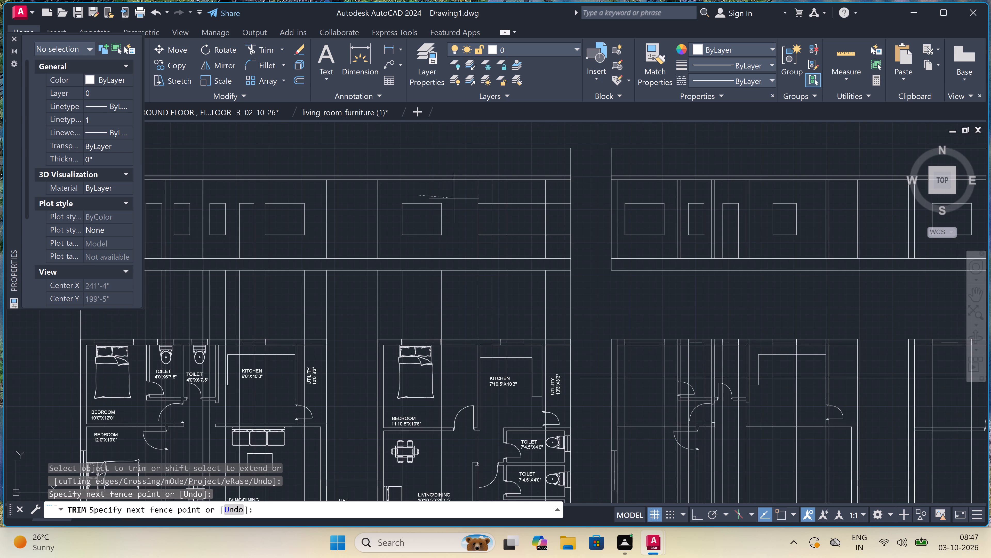
double_click(466, 196)
scroll(466, 196, down, 3)
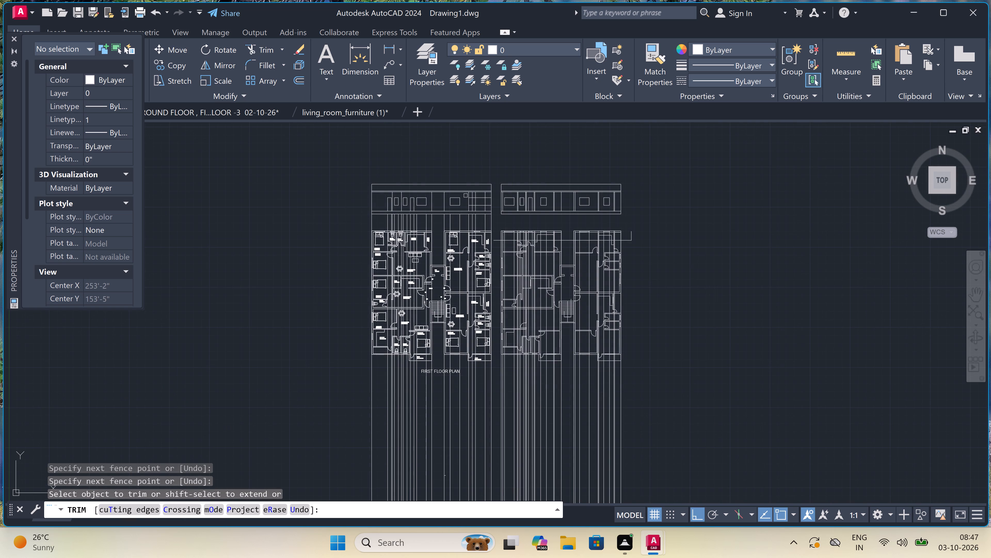
scroll(464, 275, up, 4)
scroll(464, 275, down, 3)
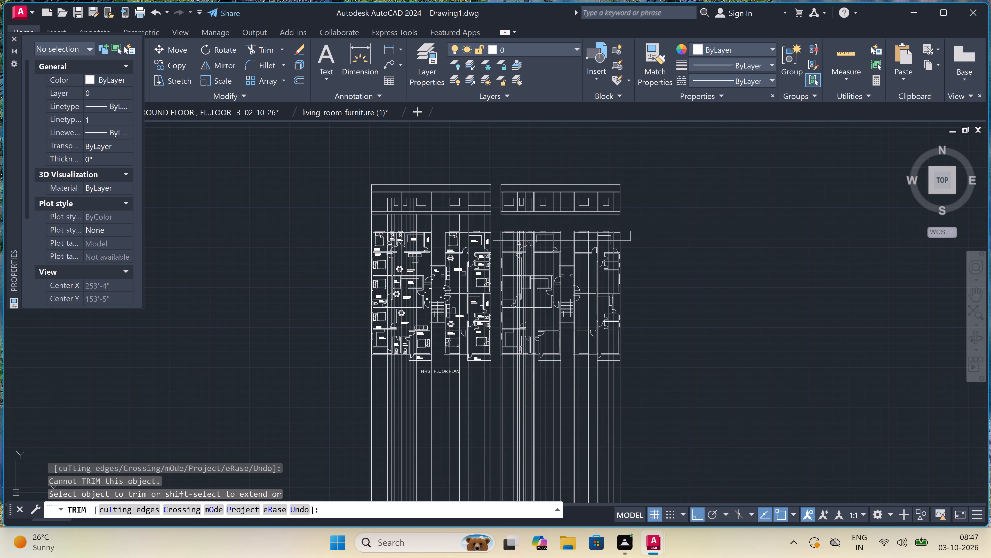
key(Escape)
Trace the projected ray at the eastern deck's door from the FIRST FLOOR PLAN up to its vertical in the elevation.
scroll(463, 336, up, 4)
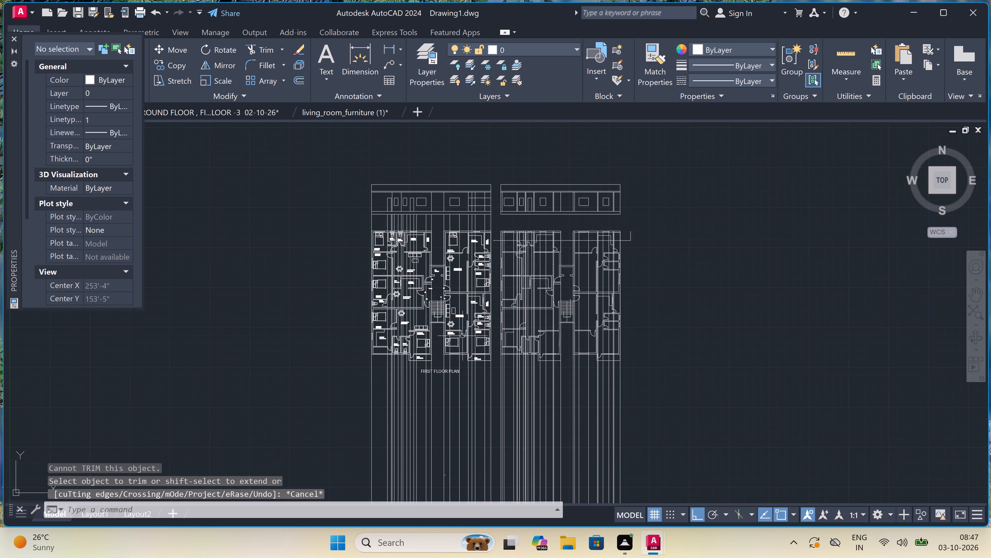
scroll(480, 335, up, 1)
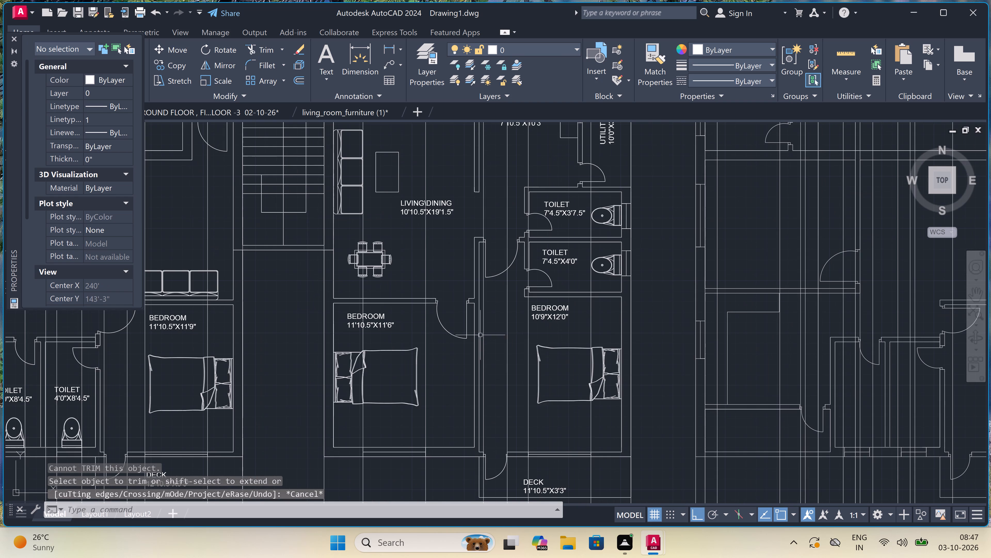
double_click(483, 332)
scroll(484, 331, down, 5)
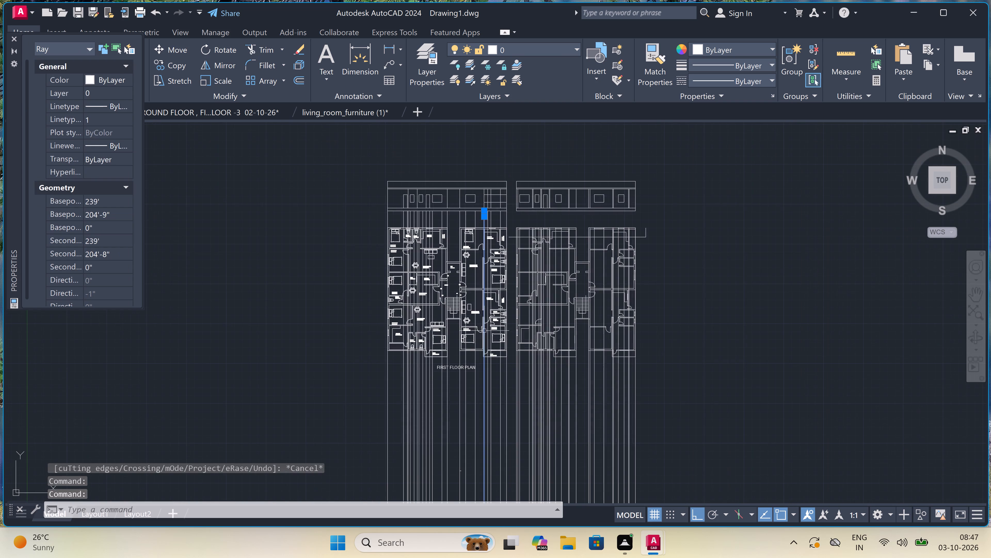
scroll(478, 198, up, 5)
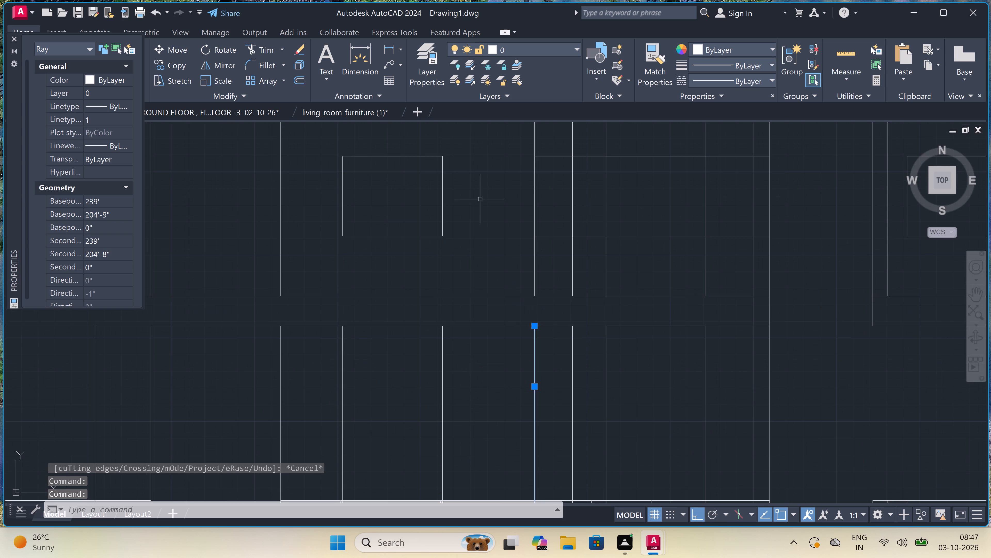
key(Escape)
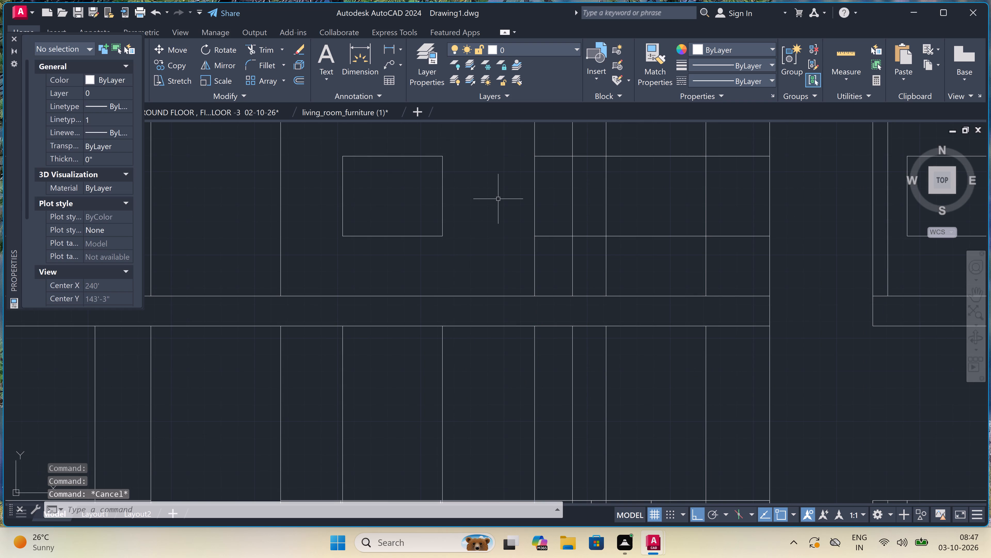
Trim the verticals above the eastern deck's door and level lines east of it, and erase its sill line, leaving a door outline.
text(TR)
key(space)
scroll(523, 211, down, 1)
double_click(528, 164)
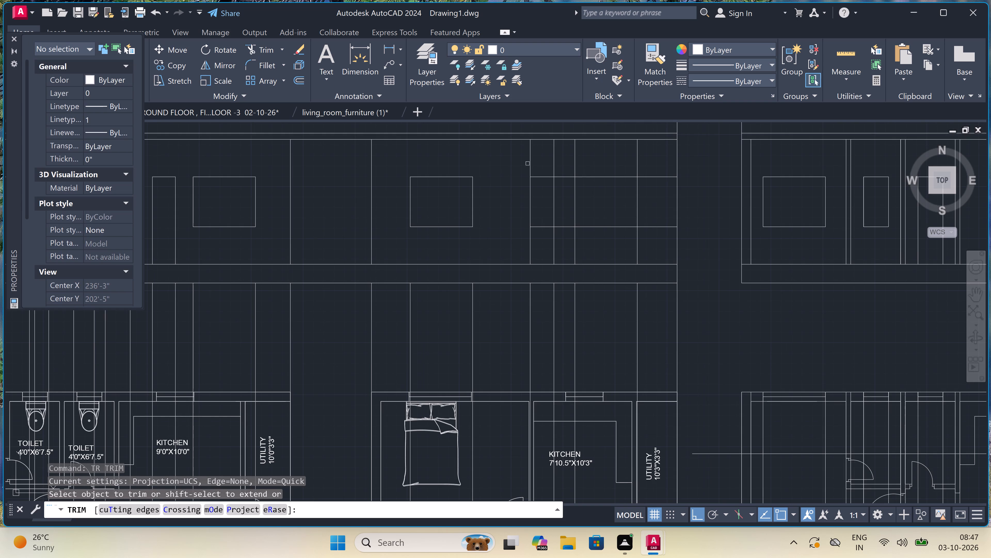
click(562, 163)
triple_click(563, 163)
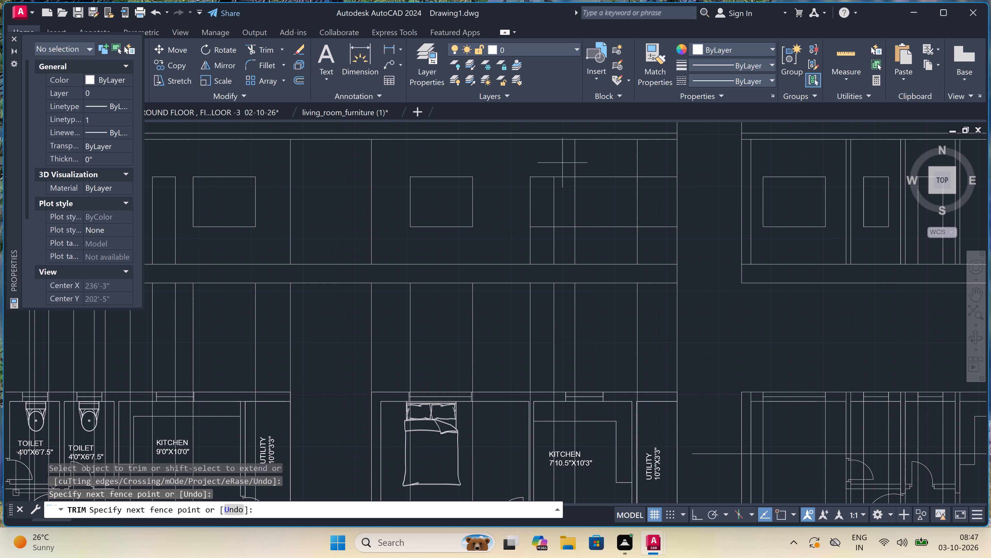
double_click(566, 237)
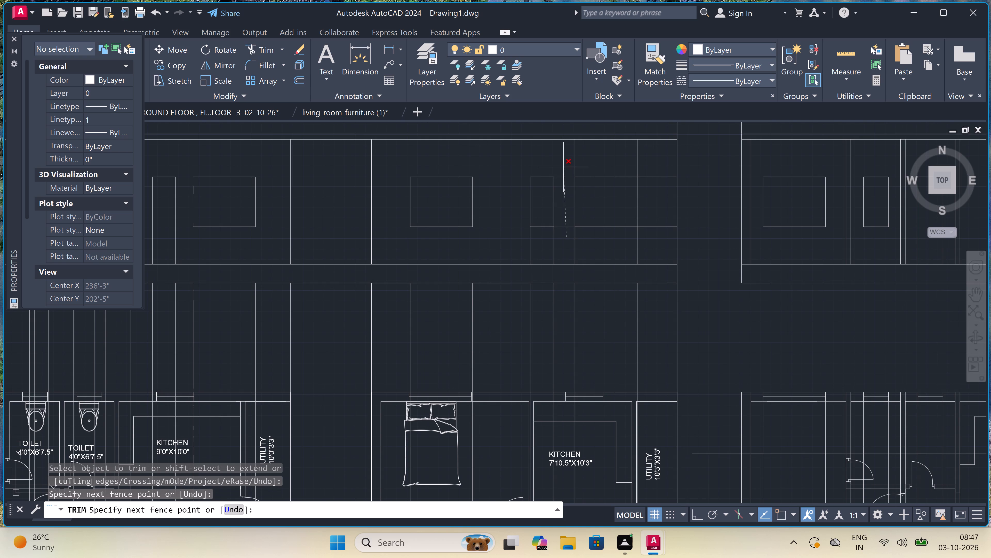
double_click(563, 162)
triple_click(540, 221)
click(540, 236)
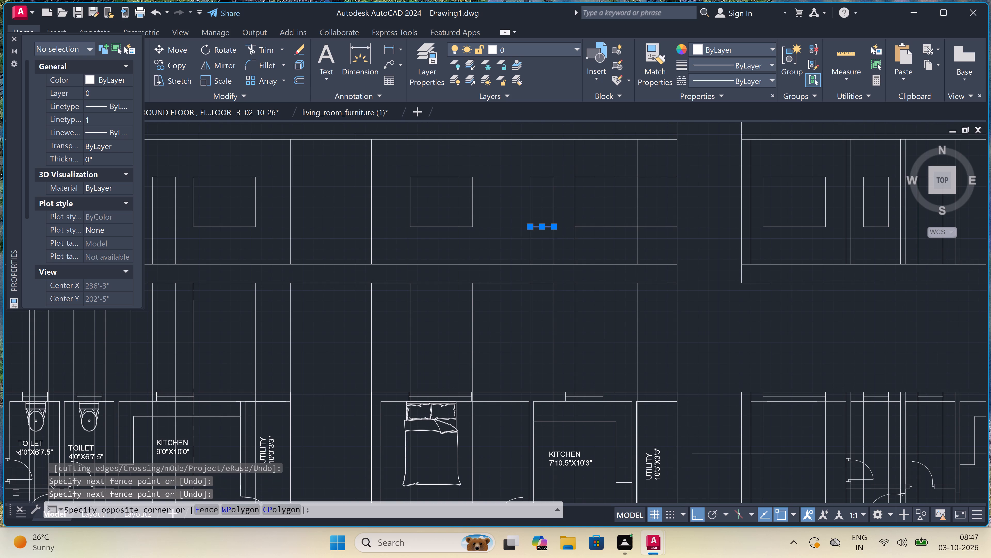
key(Delete)
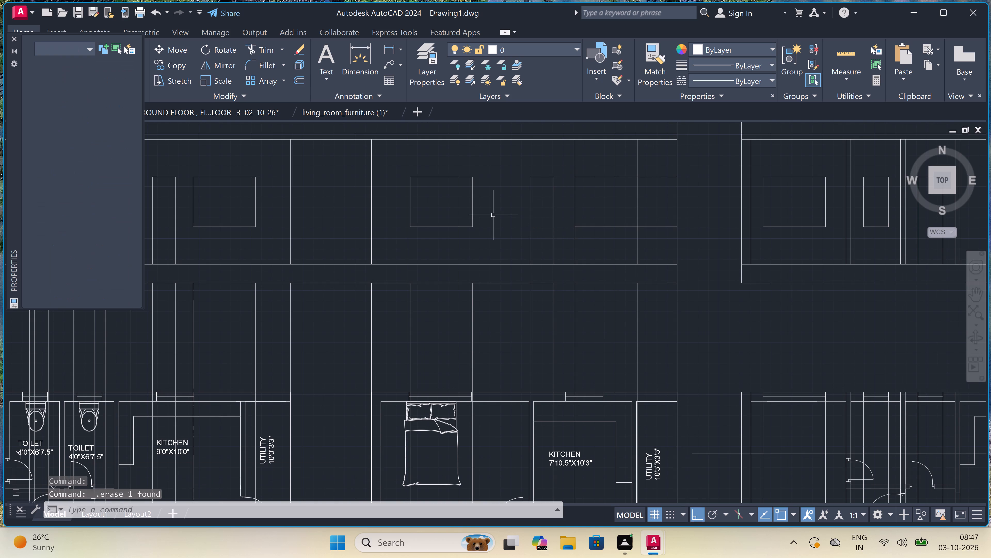
Trim the level lines east of the easternmost window in the elevation above the FIRST FLOOR PLAN.
scroll(498, 215, down, 3)
text(TR)
key(space)
scroll(505, 219, down, 2)
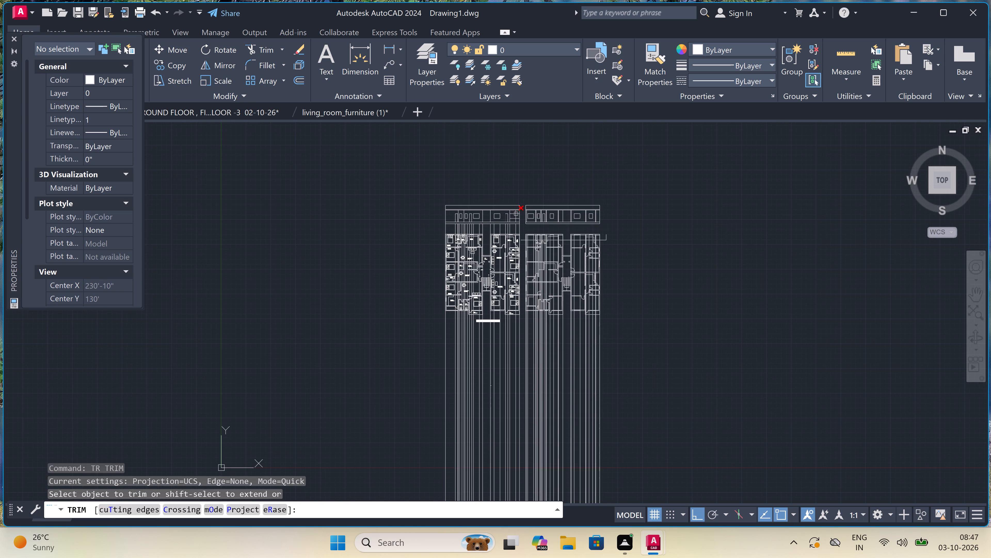
scroll(531, 259, up, 2)
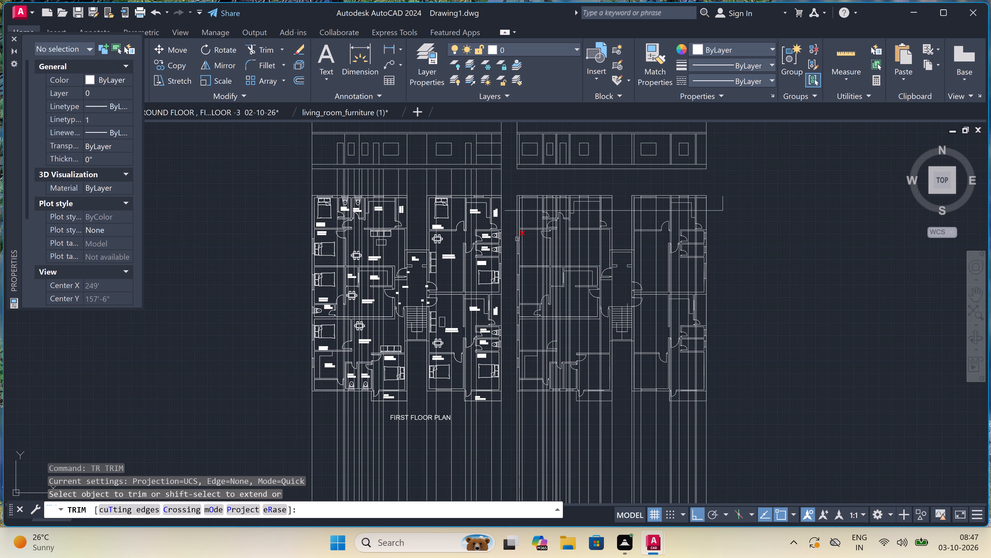
scroll(515, 239, down, 3)
scroll(505, 203, up, 3)
scroll(504, 240, up, 2)
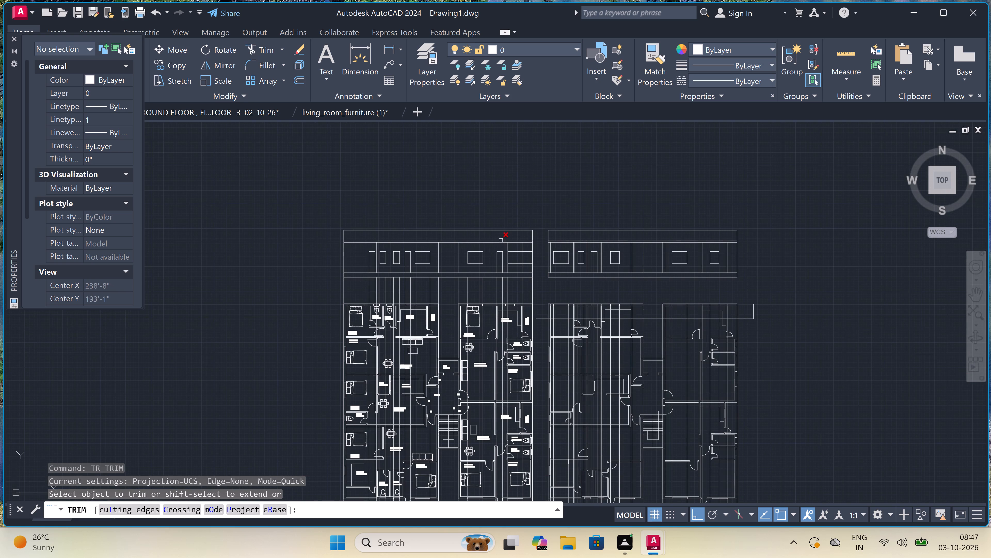
scroll(504, 240, up, 1)
scroll(506, 246, down, 3)
scroll(528, 274, up, 3)
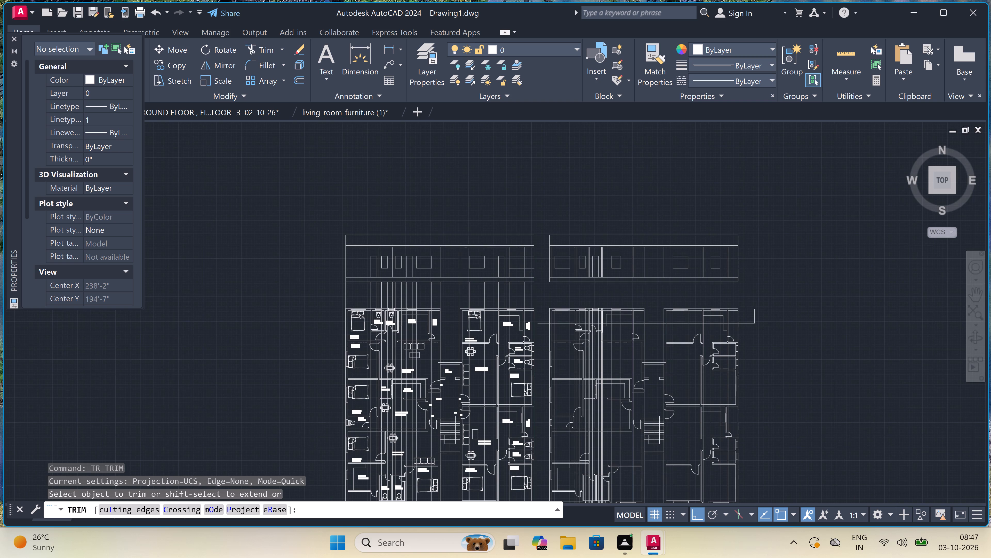
click(532, 196)
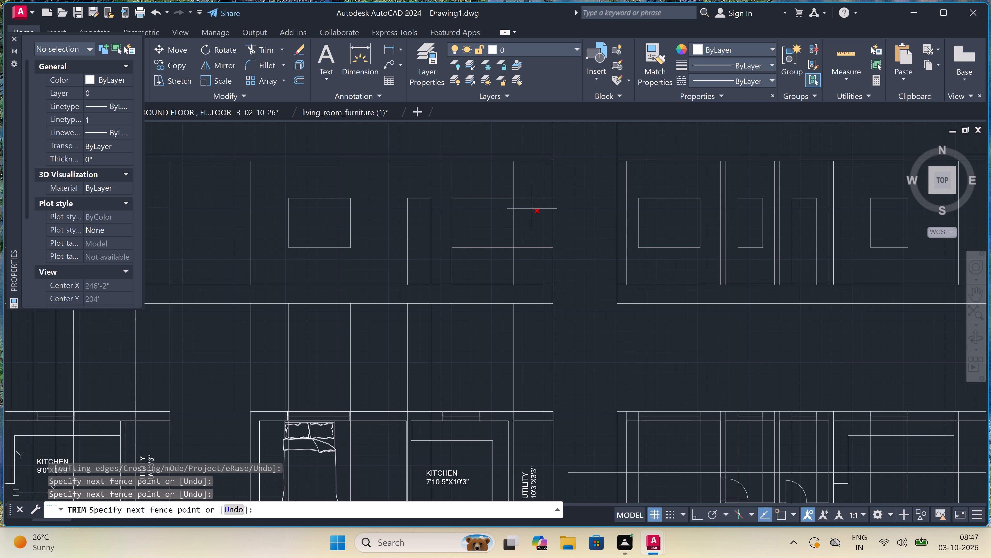
double_click(530, 267)
double_click(530, 267)
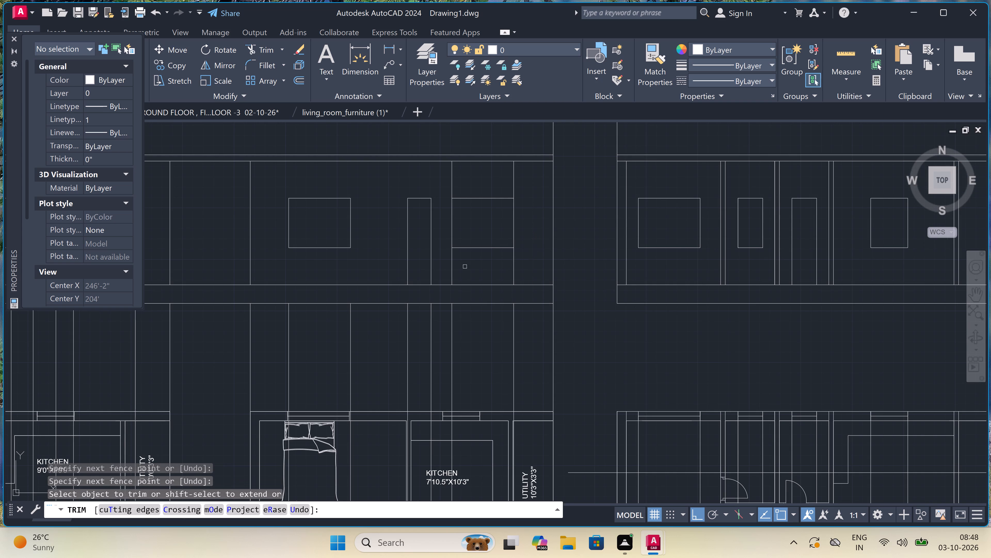
Trim the verticals below and above that easternmost window, leaving a closed rectangular outline, and end the trimming.
double_click(448, 264)
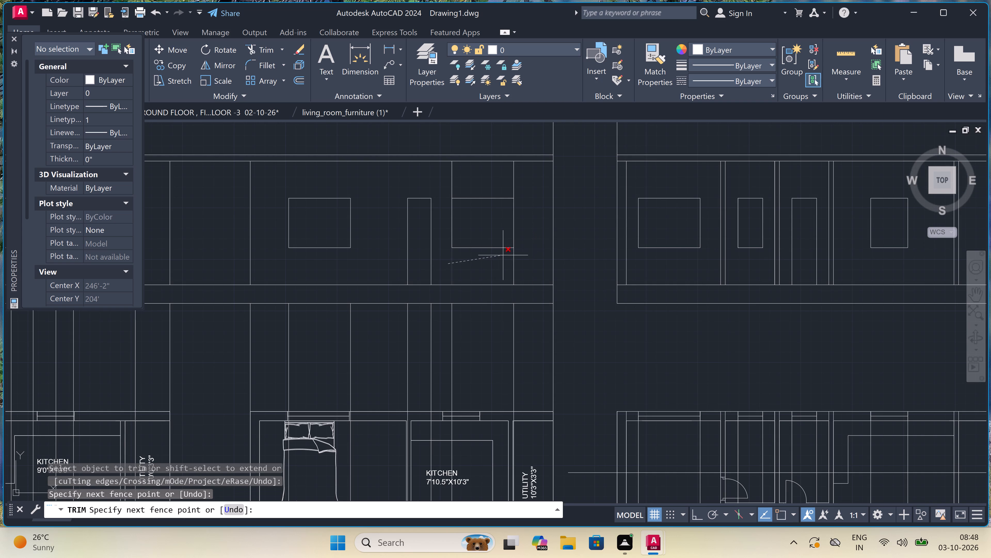
double_click(518, 258)
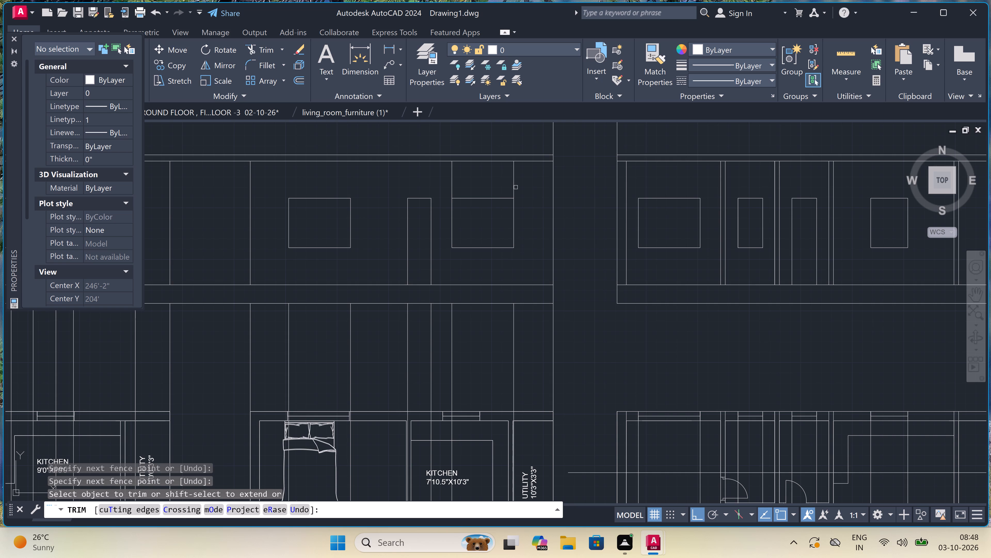
click(514, 178)
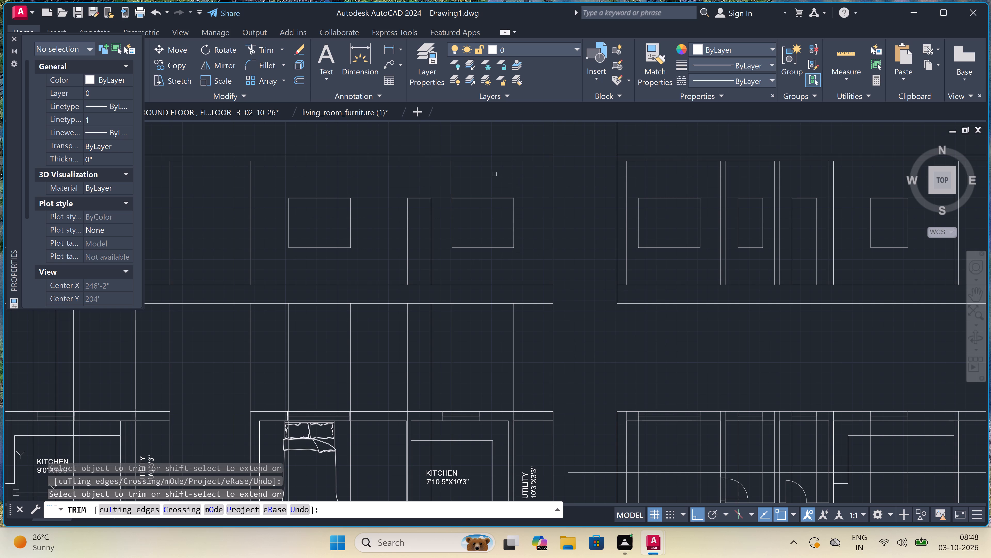
click(452, 174)
key(Escape)
Trim away all the projected verticals between the FIRST FLOOR PLAN and its elevation, and end the trimming.
scroll(485, 176, down, 2)
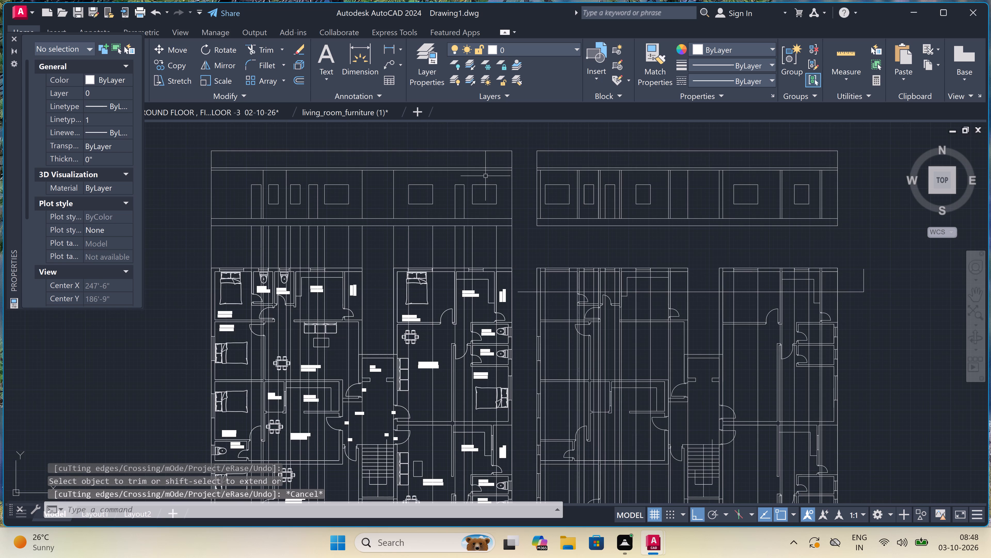
key(space)
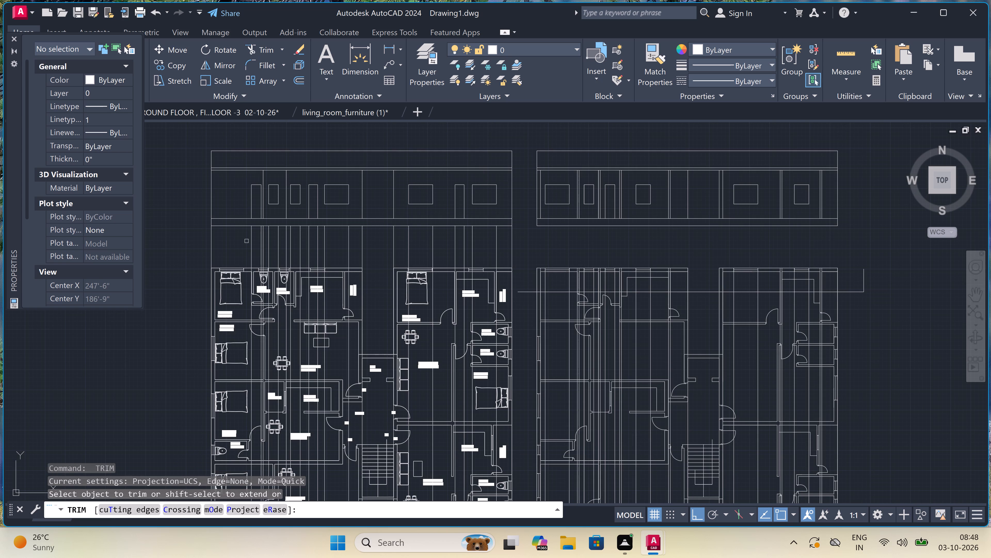
double_click(183, 249)
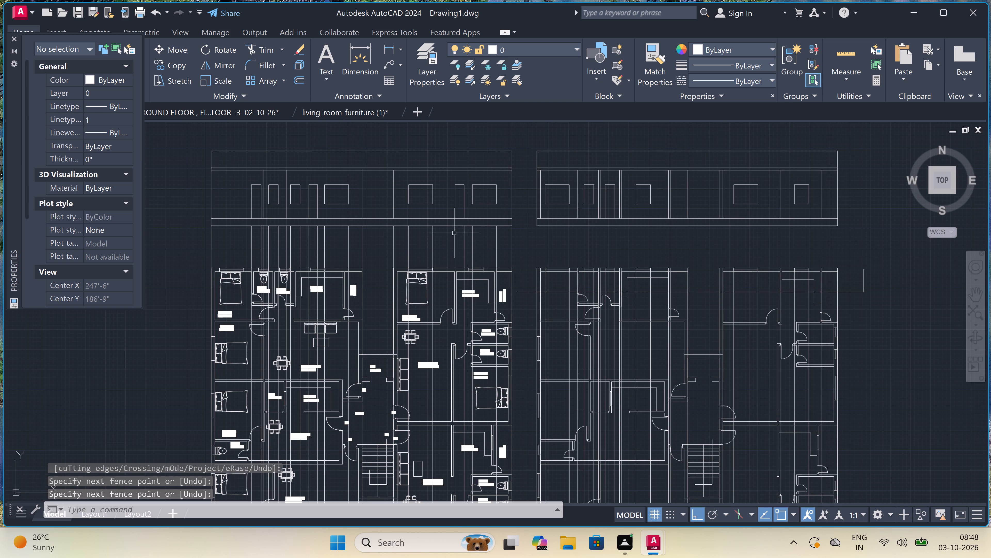
key(space)
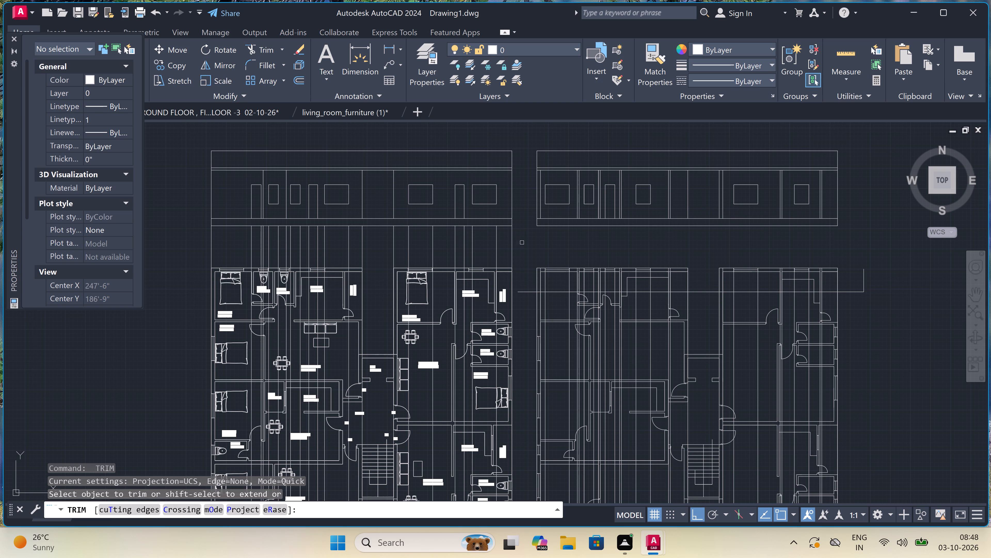
double_click(530, 244)
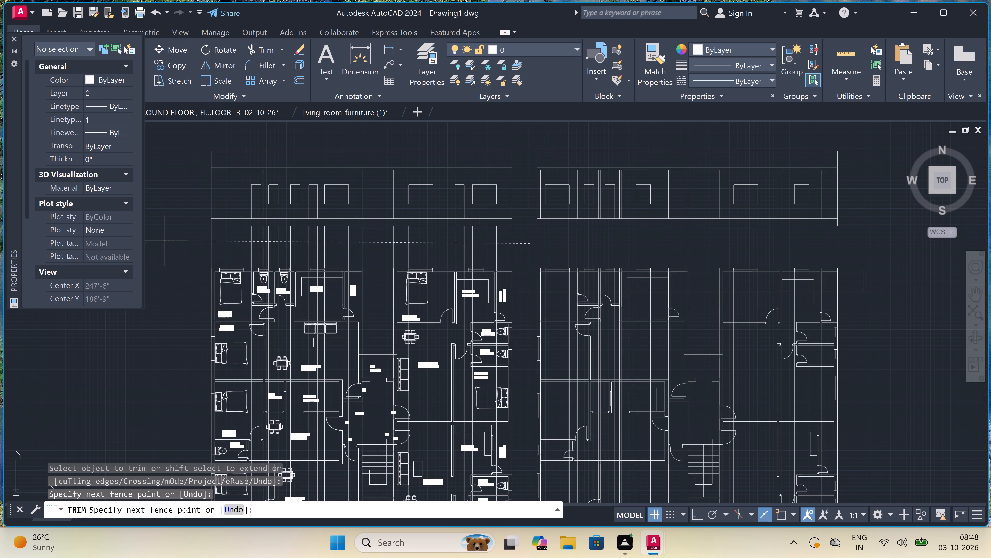
double_click(164, 240)
scroll(464, 218, down, 1)
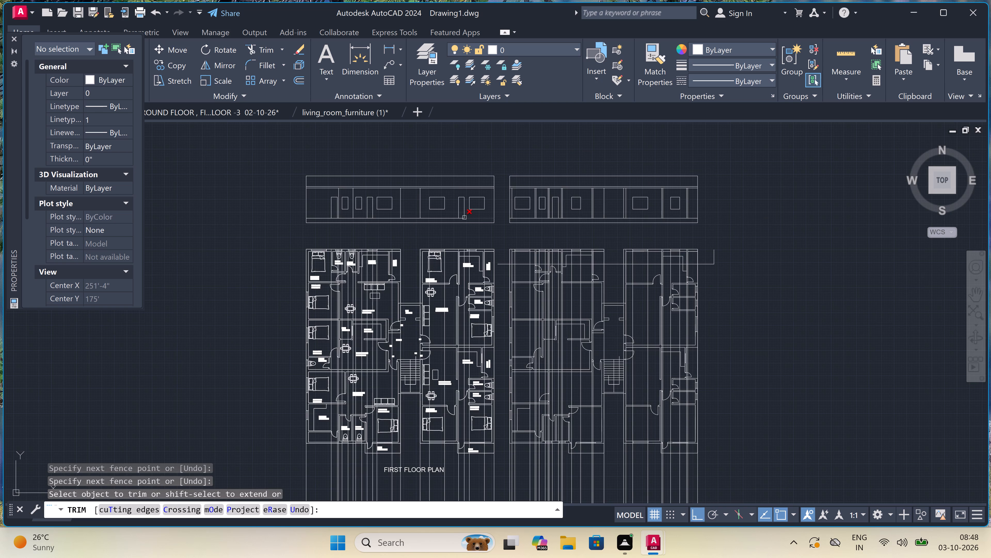
key(grave)
key(Escape)
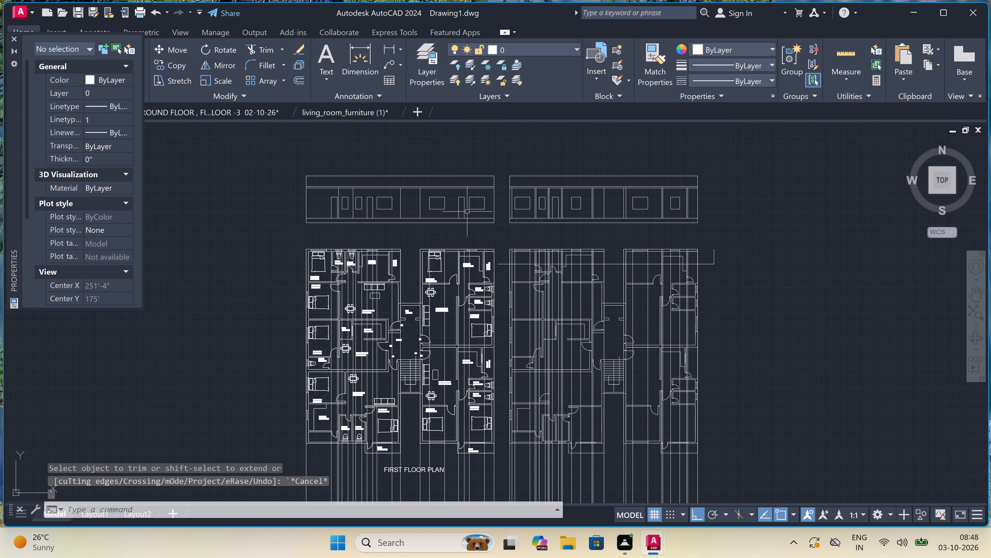
Erase all the projected vertical lines running south from the FIRST FLOOR PLAN and its stripped copy.
scroll(476, 198, down, 4)
scroll(463, 240, up, 2)
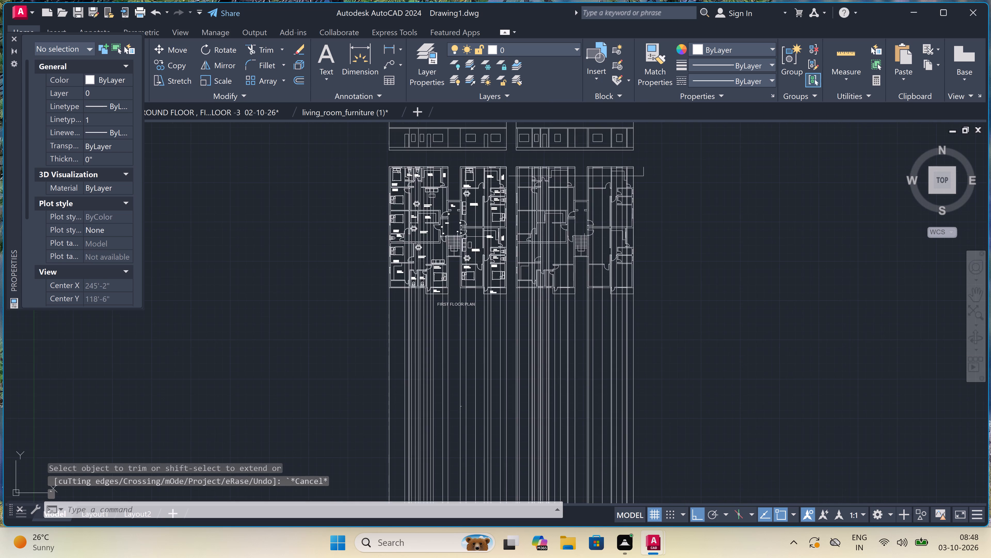
scroll(465, 237, down, 2)
scroll(465, 272, up, 2)
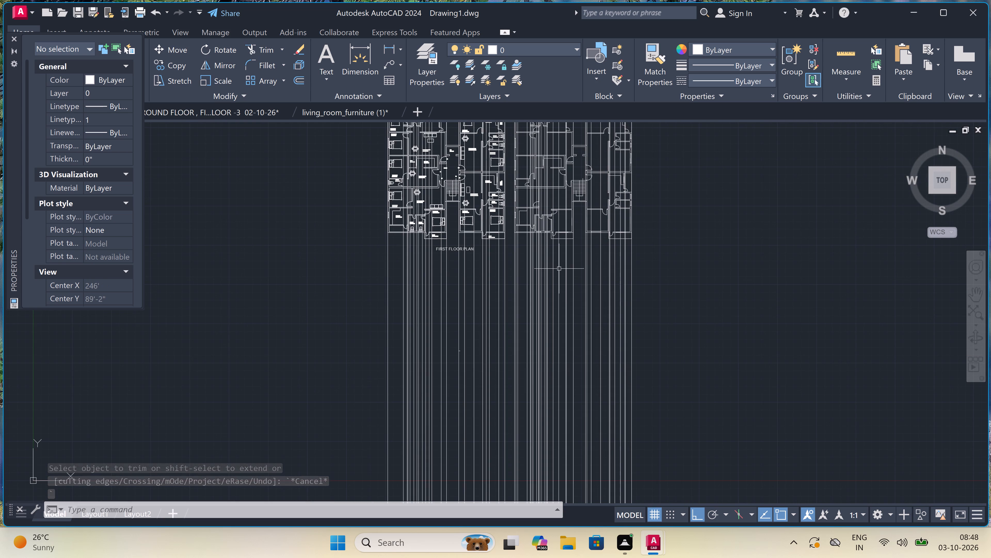
drag(657, 325, 655, 329)
click(256, 375)
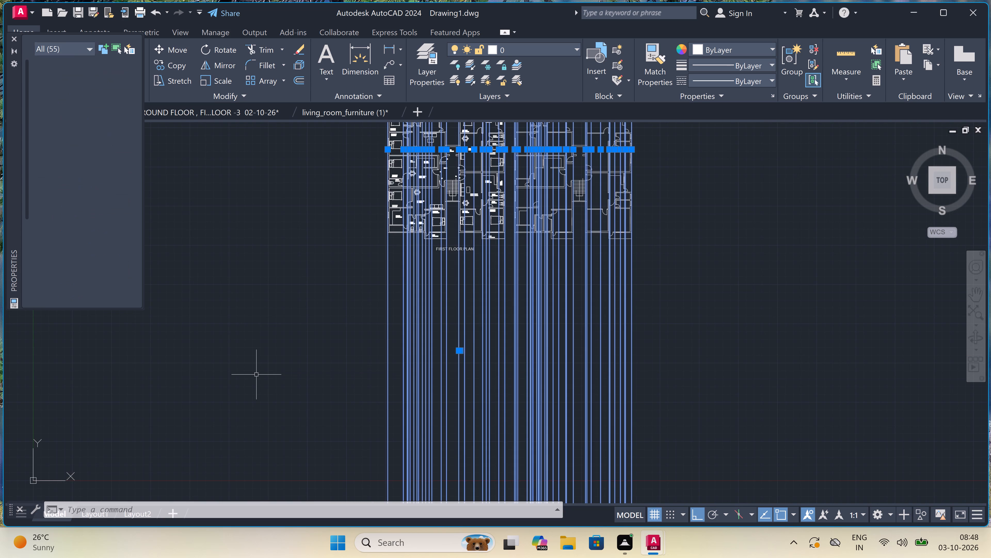
key(Delete)
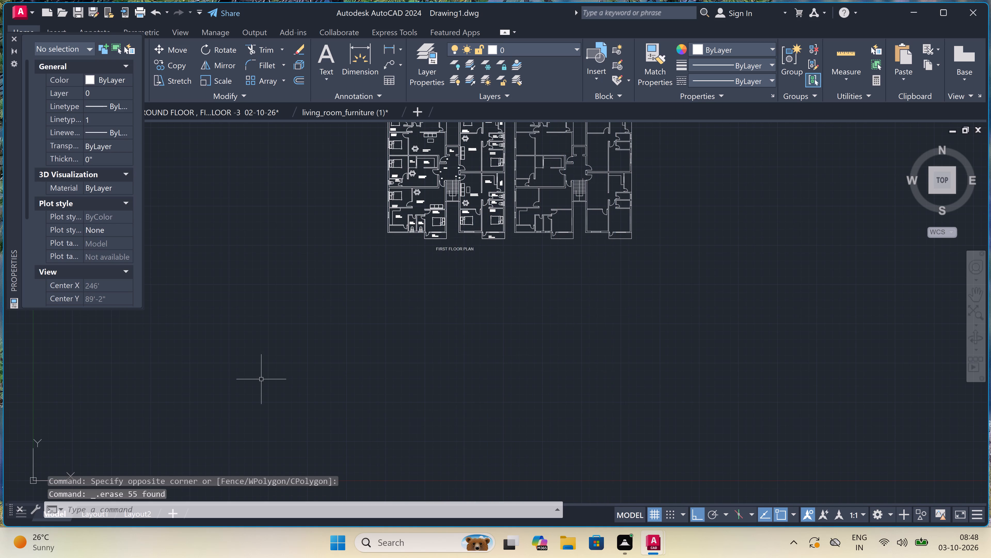
Copy the FIRST FLOOR PLAN's elevation, without its two base lines, upward twice from its floor line's west end, stacking two more storeys.
scroll(302, 364, down, 2)
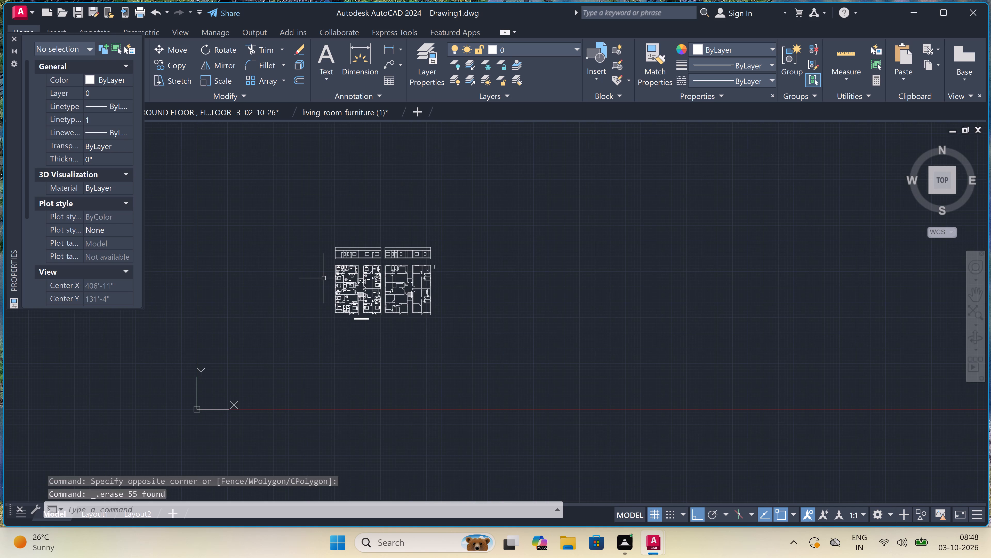
scroll(344, 251, up, 4)
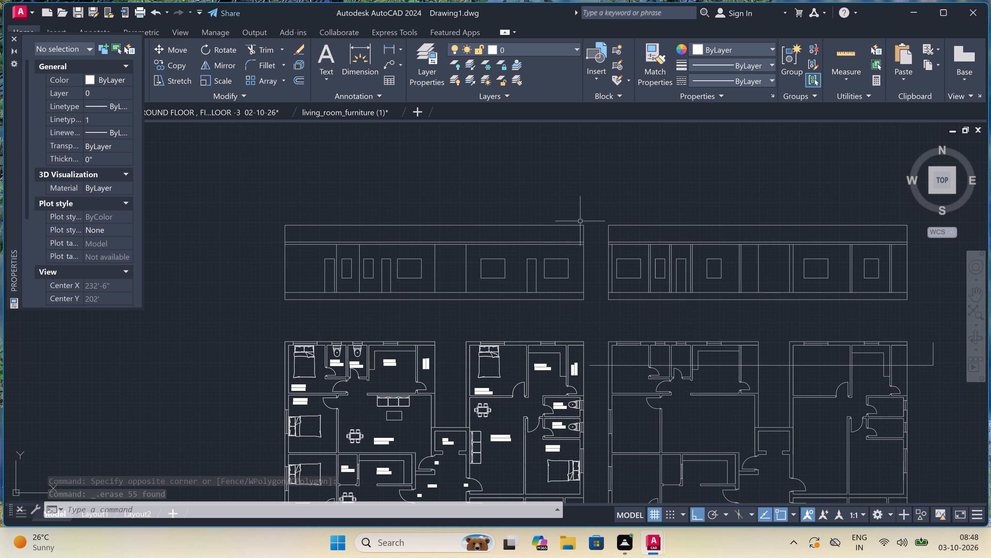
click(593, 213)
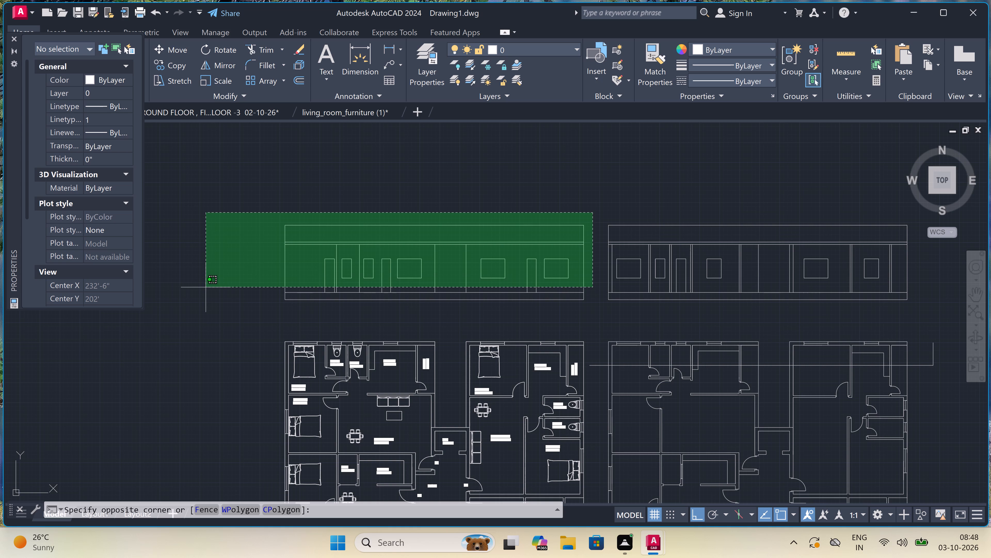
click(205, 287)
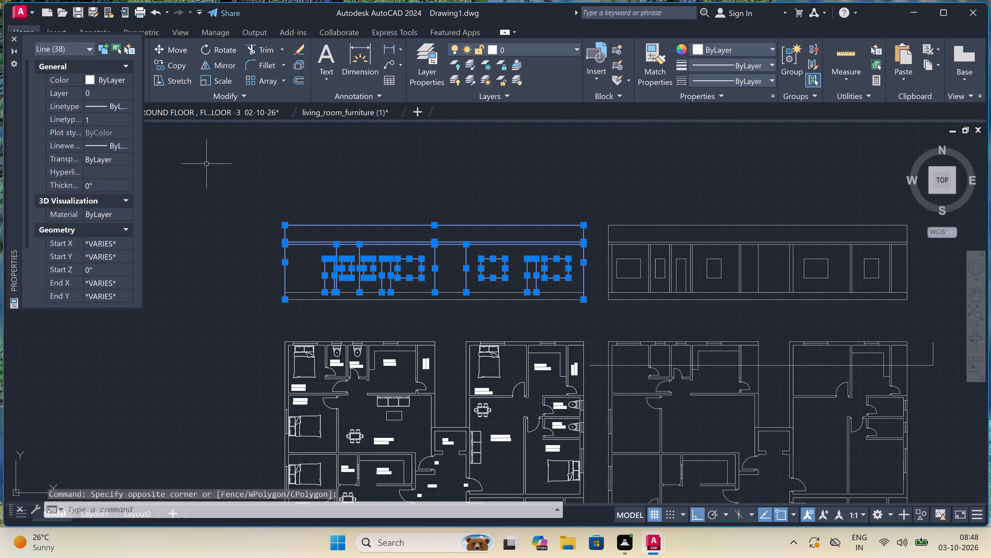
click(164, 65)
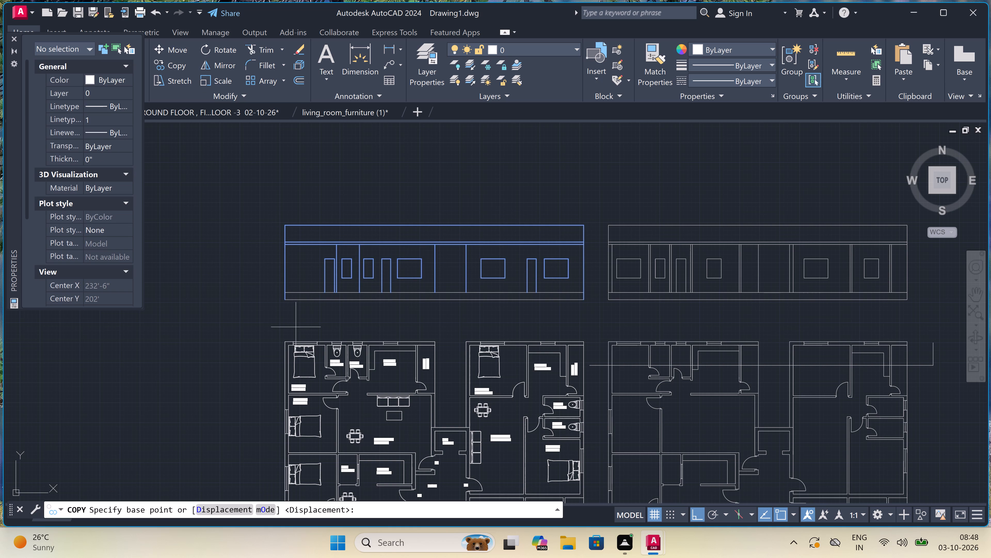
click(285, 291)
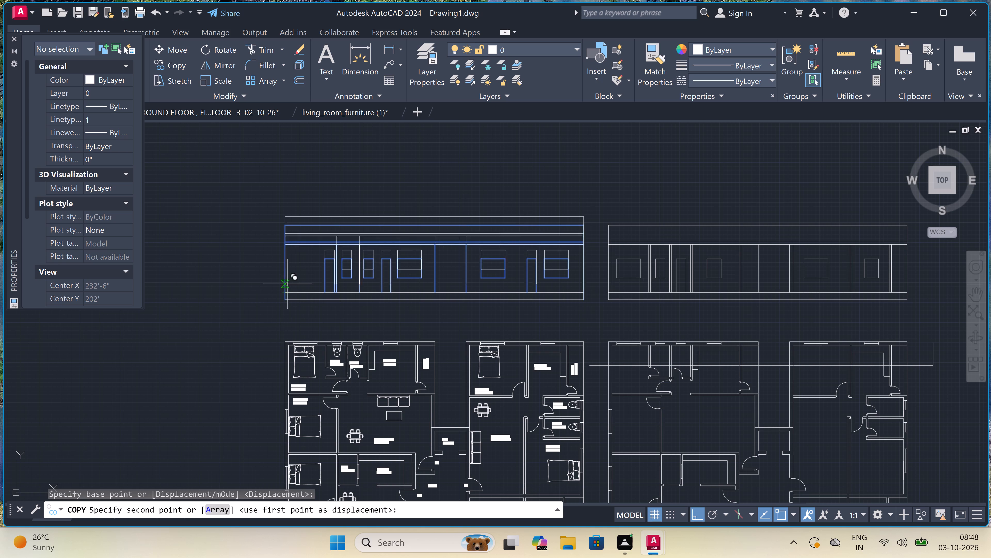
triple_click(288, 243)
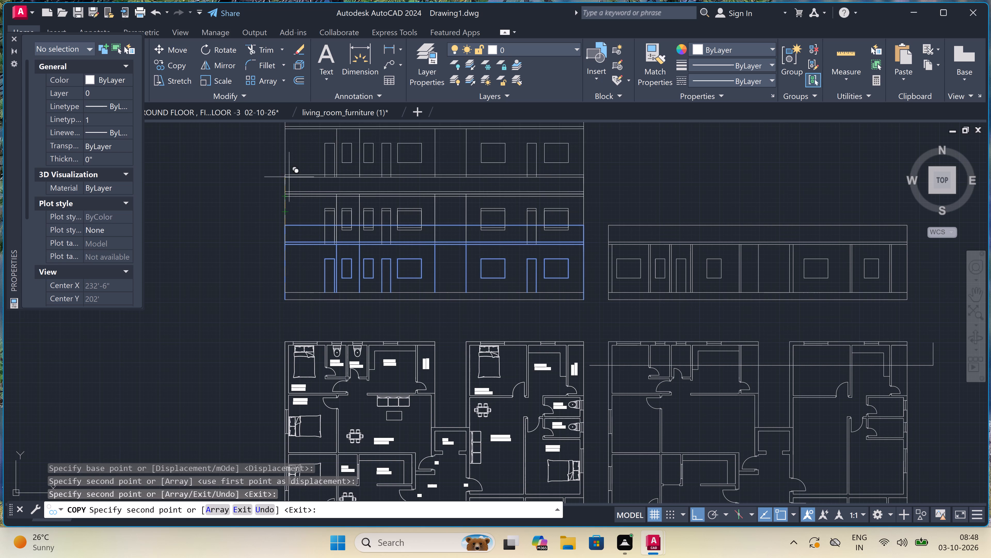
click(285, 192)
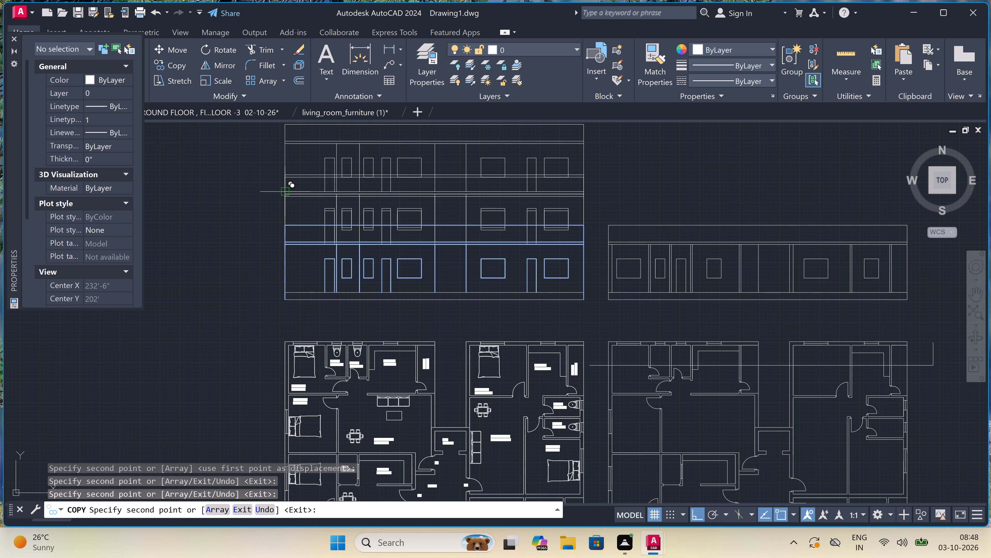
scroll(285, 192, down, 1)
key(Escape)
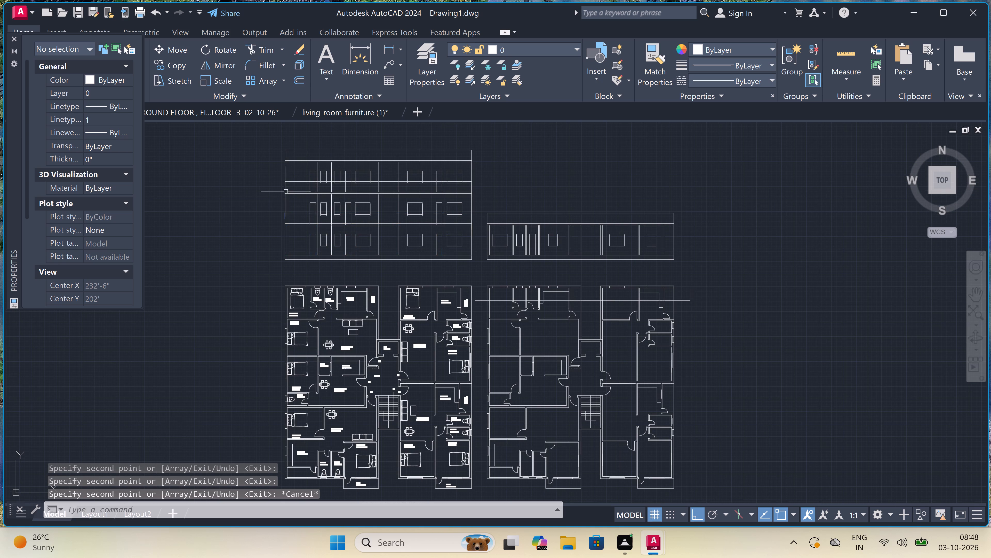
Copy the stripped plan's elevation, without its two base lines, upward twice from its floor line's west end, stacking two more storeys.
scroll(625, 200, up, 1)
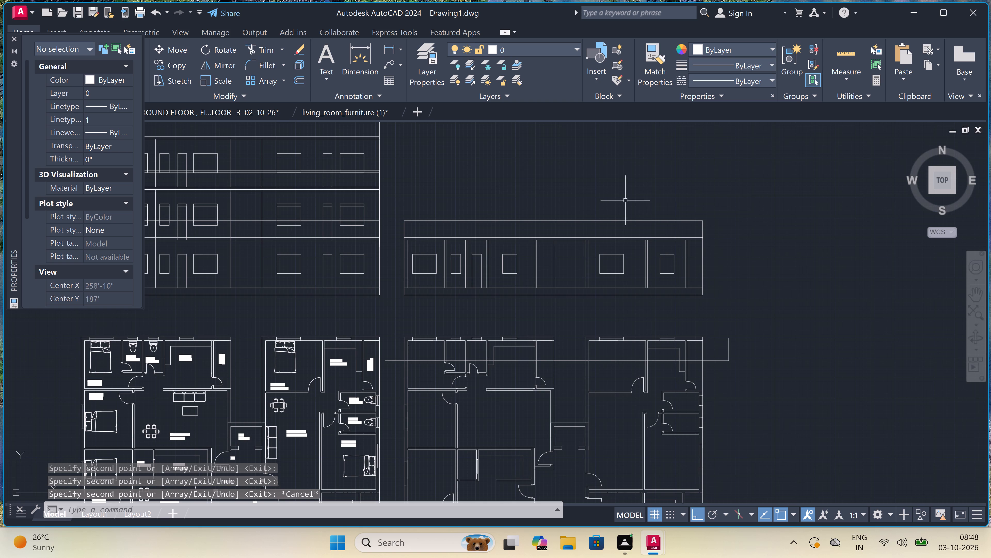
drag(721, 208, 723, 211)
click(724, 211)
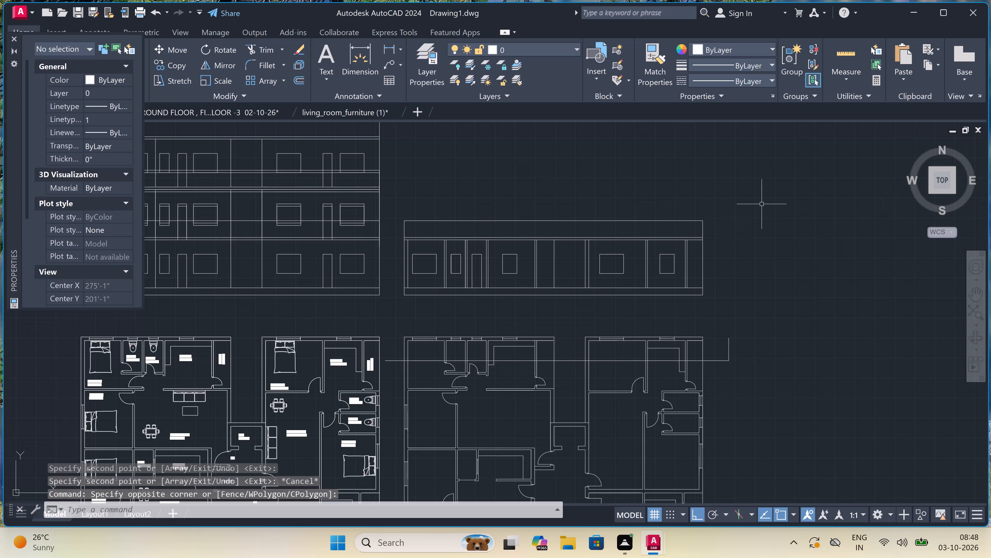
click(726, 200)
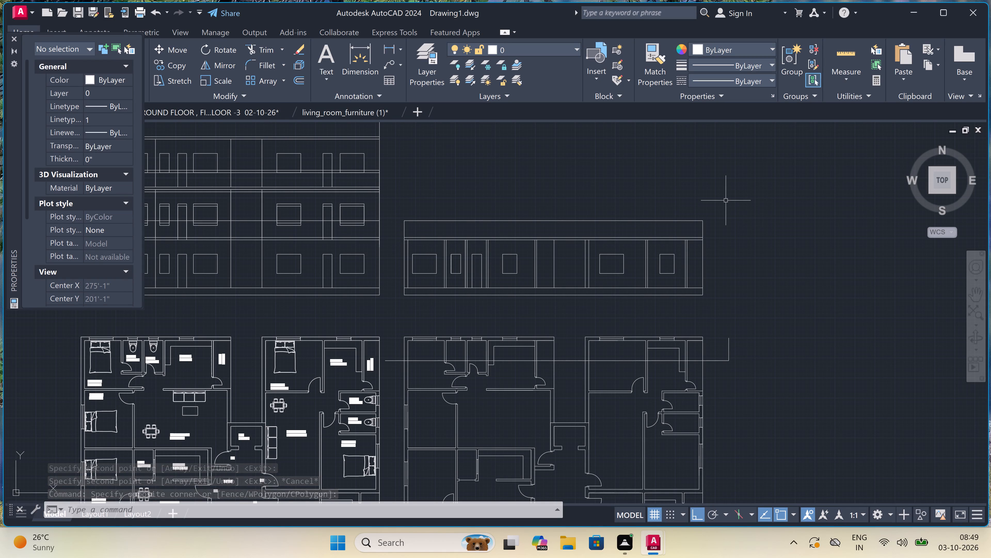
click(396, 281)
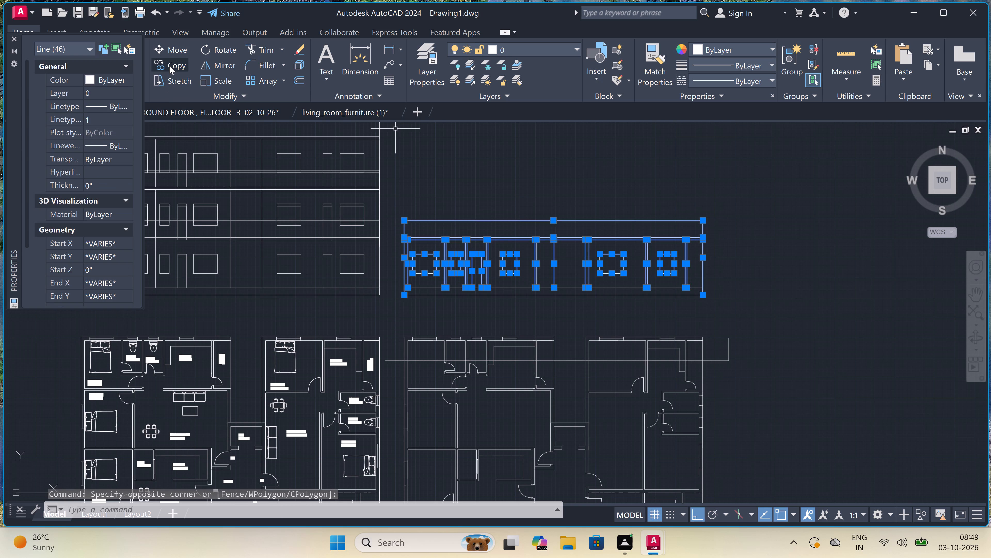
drag(169, 64, 171, 69)
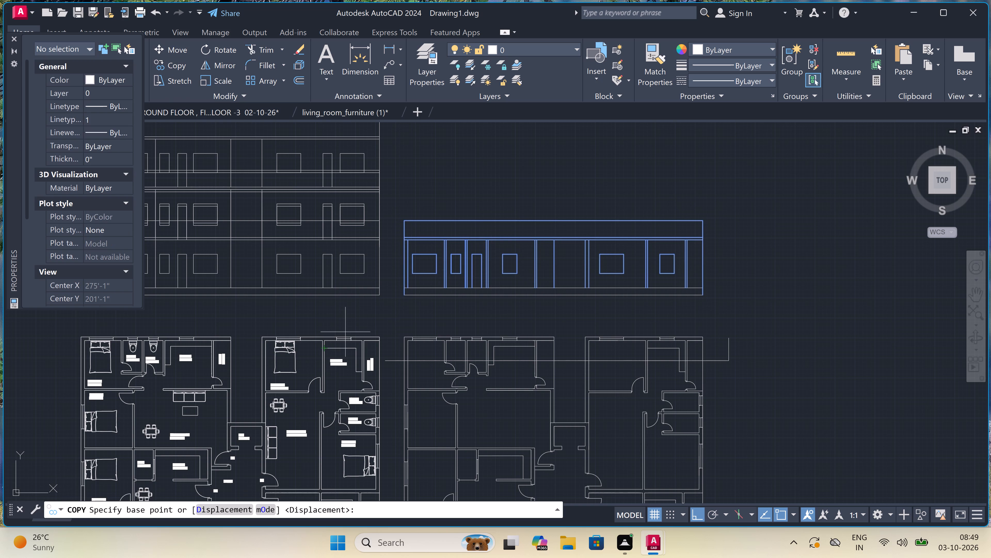
double_click(406, 286)
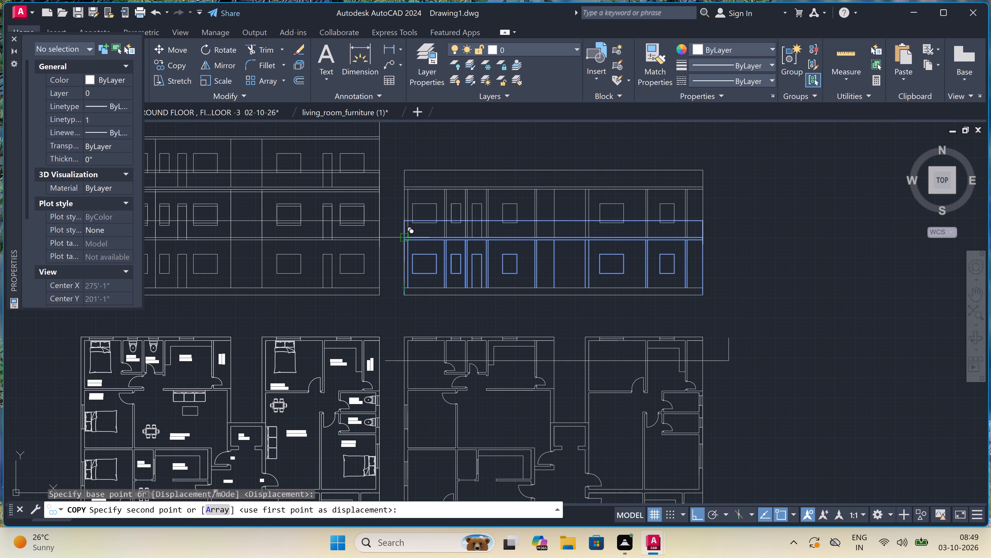
scroll(401, 235, up, 3)
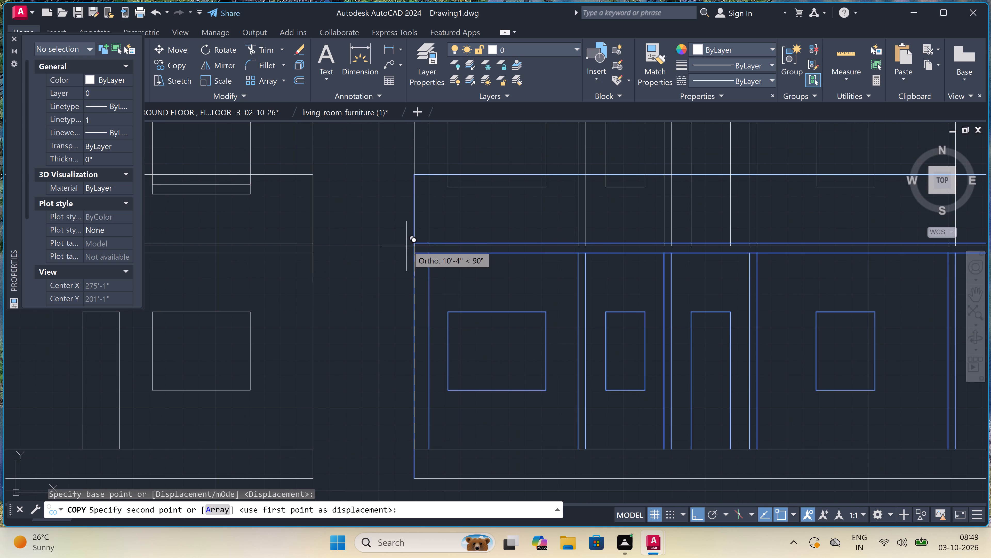
click(412, 243)
scroll(412, 243, down, 4)
scroll(422, 194, up, 5)
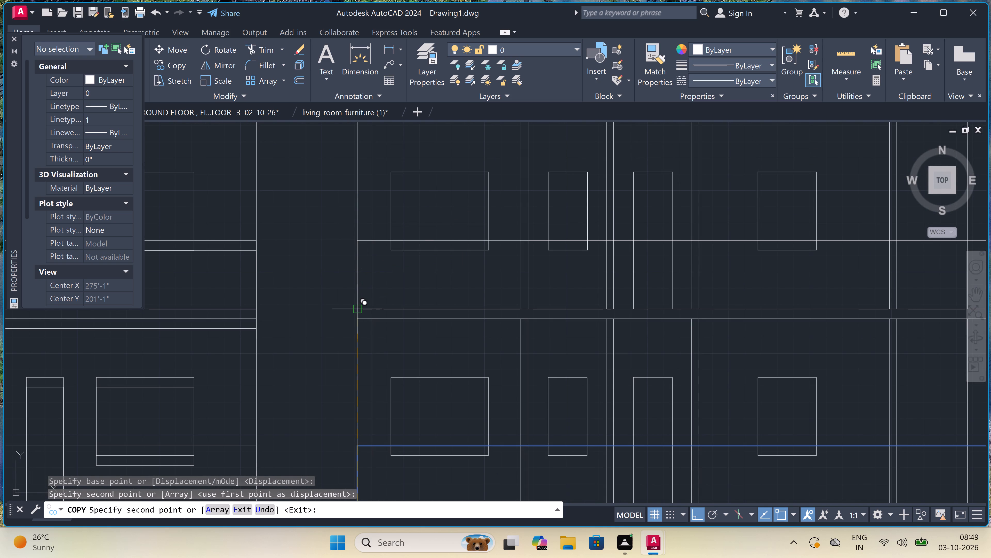
click(358, 307)
key(Escape)
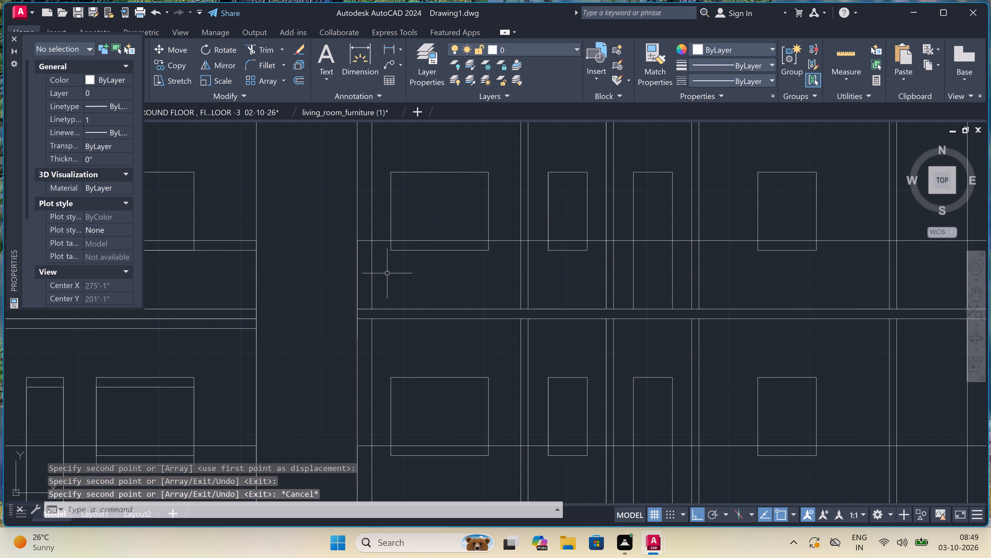
Erase the two horizontal lines crossing the windows of the upper two storeys in the stripped plan's elevation.
click(433, 240)
scroll(433, 240, down, 3)
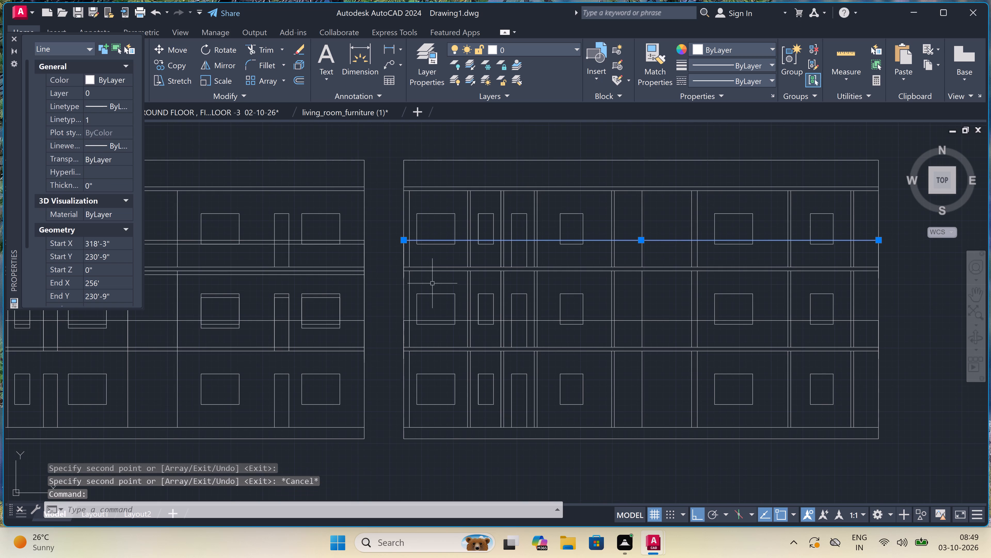
double_click(427, 319)
key(Delete)
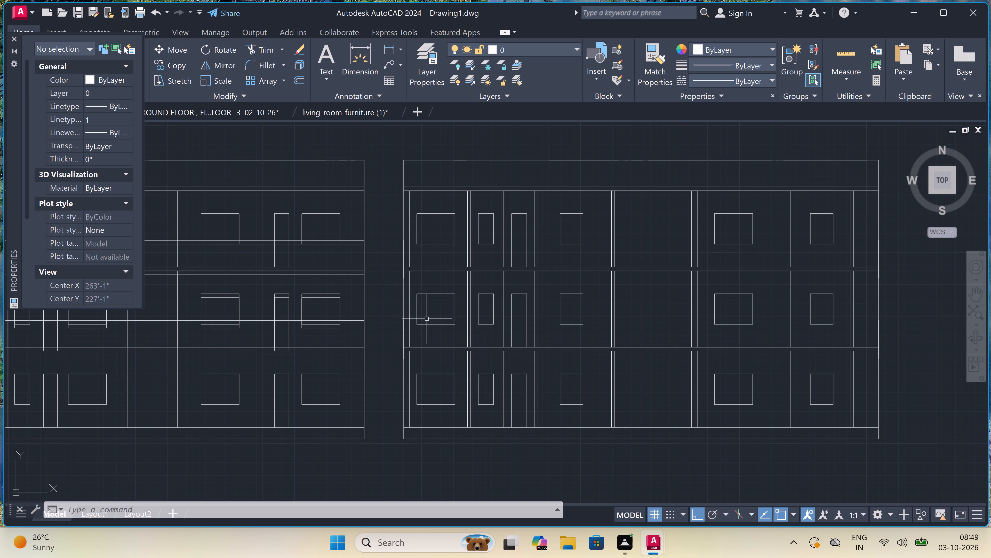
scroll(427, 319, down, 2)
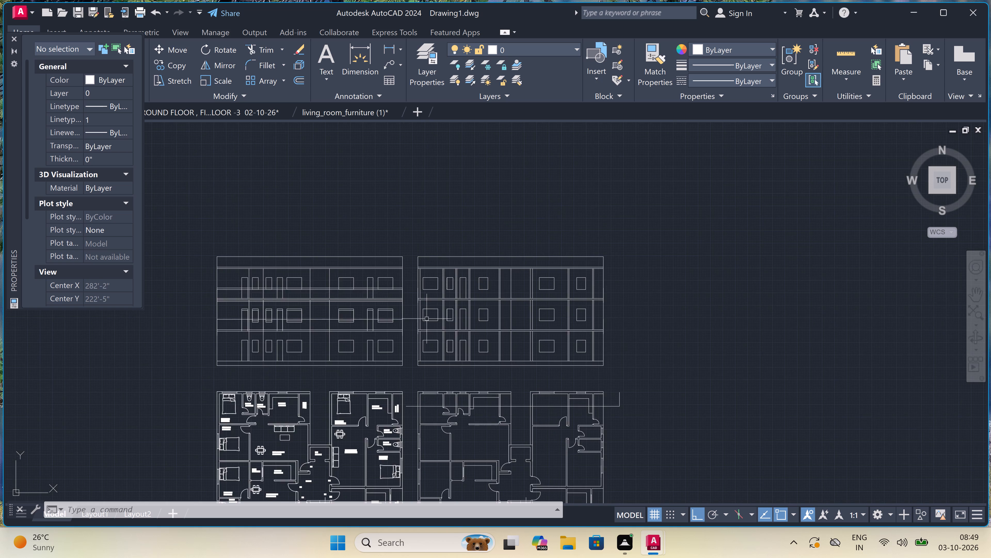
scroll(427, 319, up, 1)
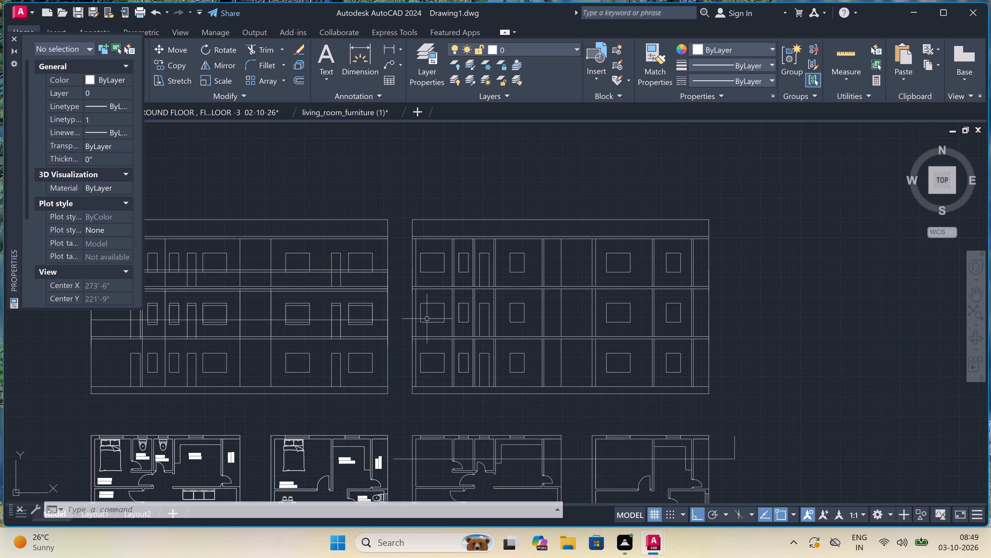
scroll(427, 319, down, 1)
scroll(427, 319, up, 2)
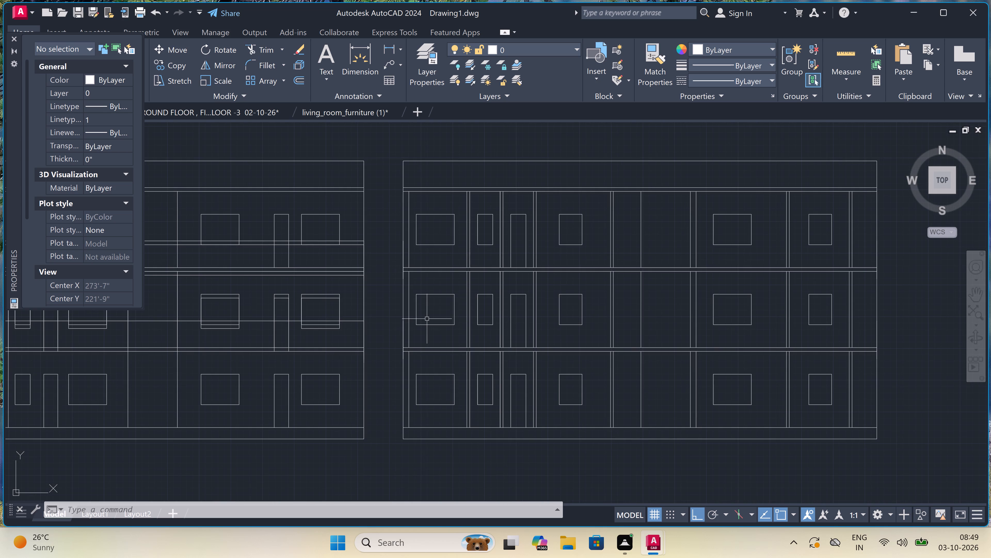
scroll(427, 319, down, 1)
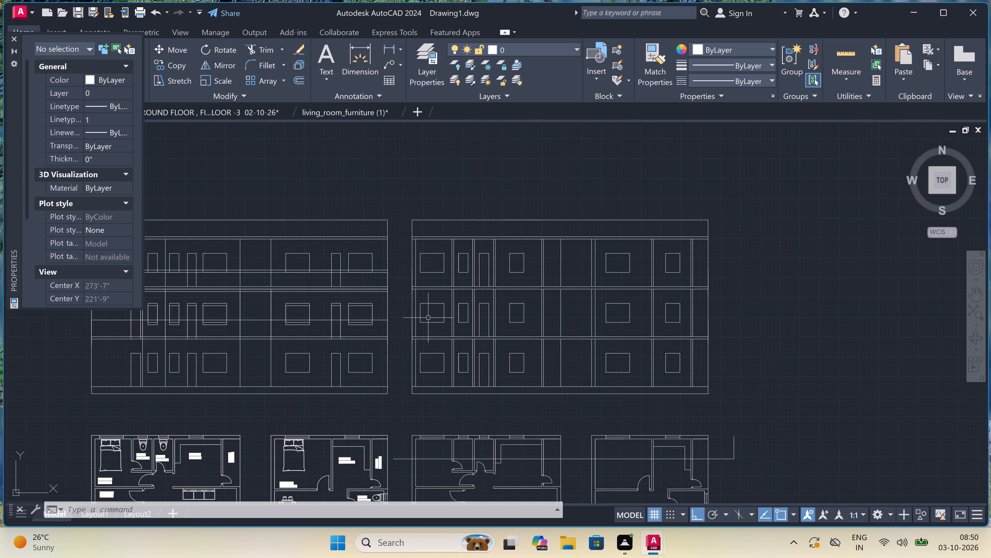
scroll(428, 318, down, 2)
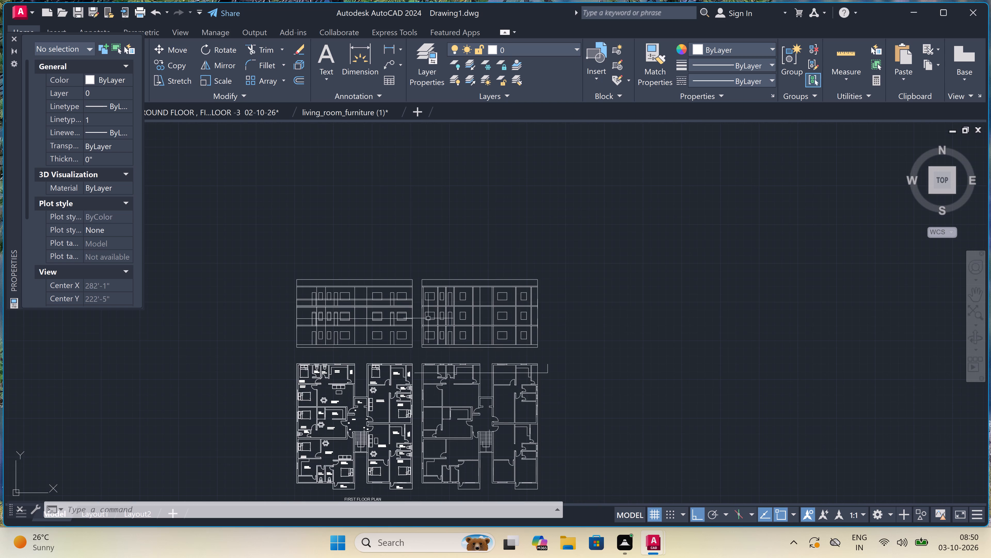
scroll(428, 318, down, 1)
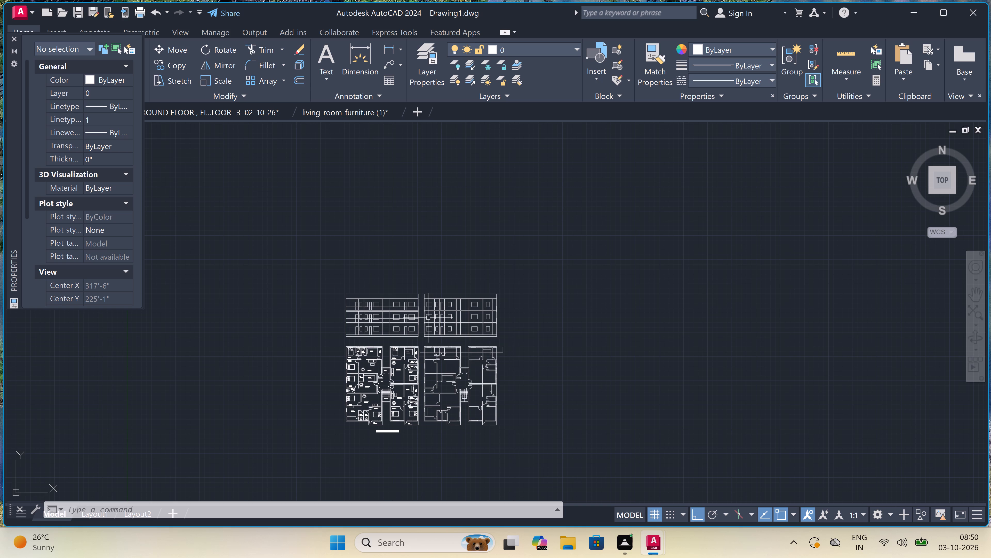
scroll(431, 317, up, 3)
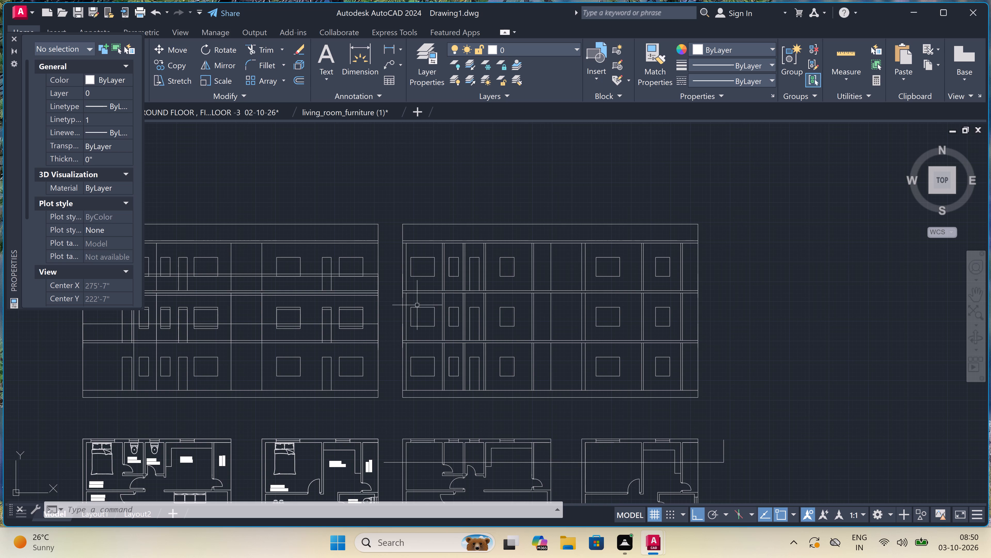
Draw a line 2' east from the base corner at the east end of the FIRST FLOOR PLAN's elevation, continuing vertically past its top.
scroll(417, 305, down, 2)
scroll(385, 284, up, 2)
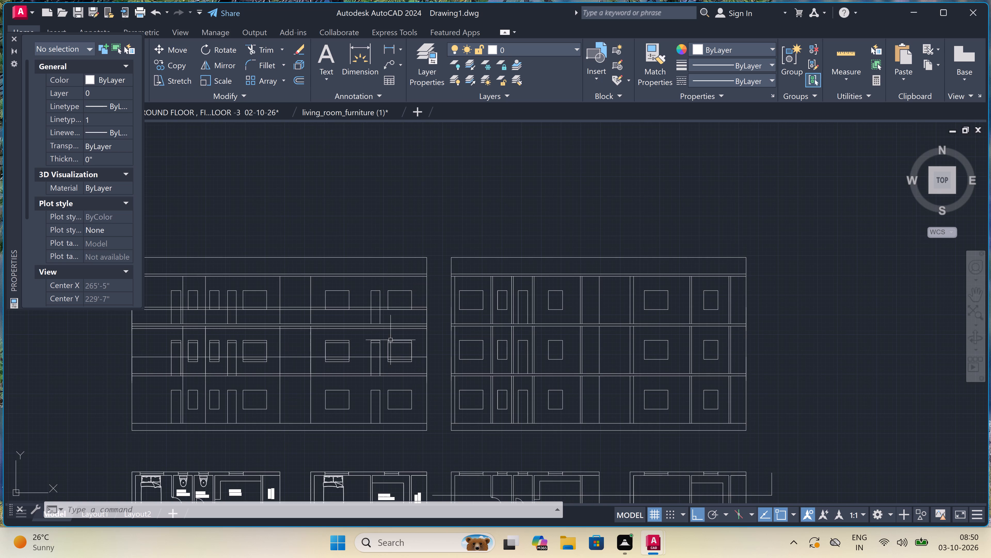
scroll(407, 431, up, 2)
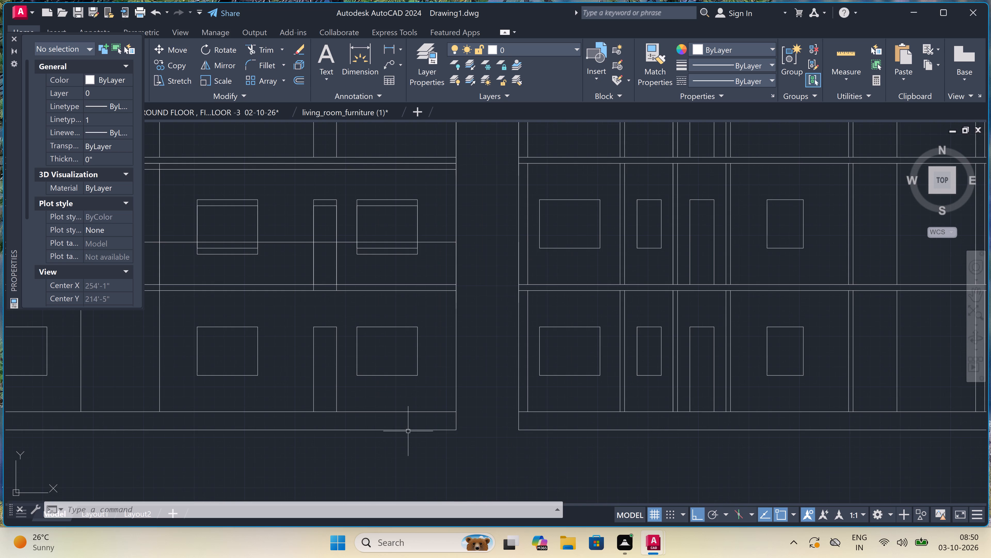
text(L)
key(space)
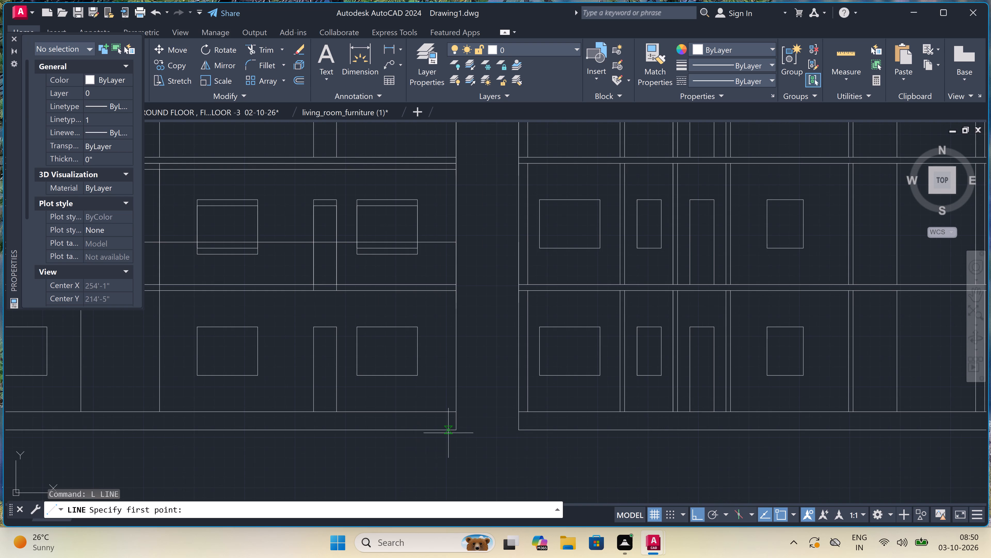
click(457, 427)
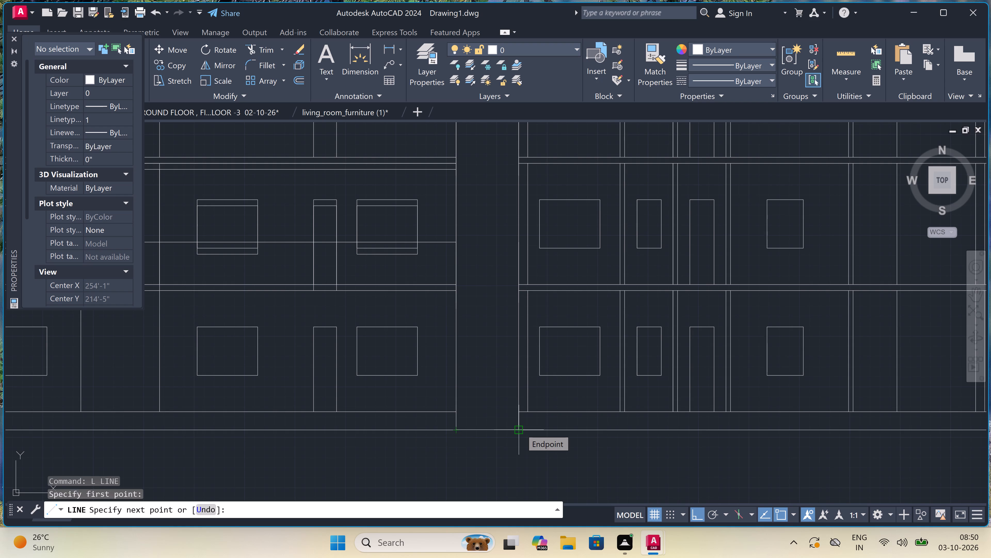
key(2)
text(')
key(space)
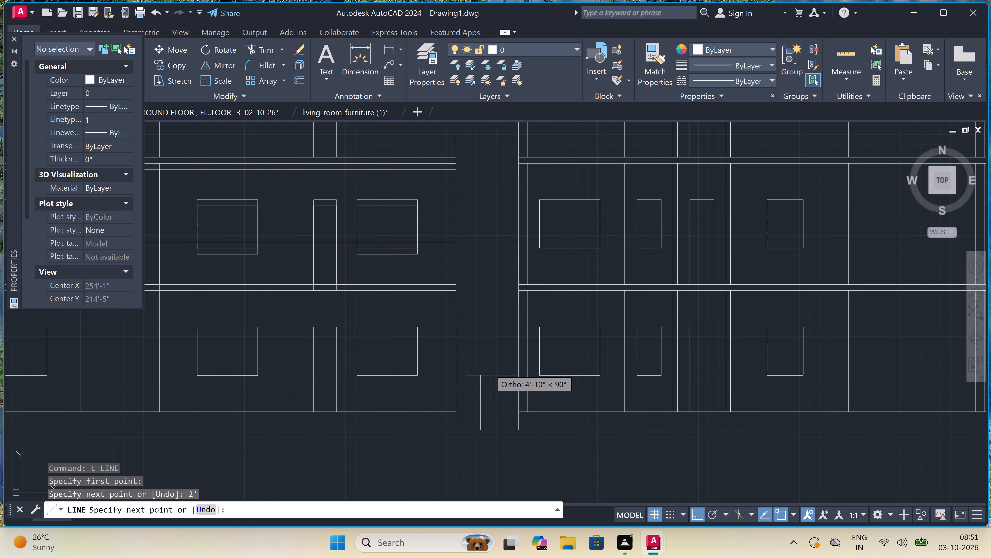
scroll(490, 368, down, 2)
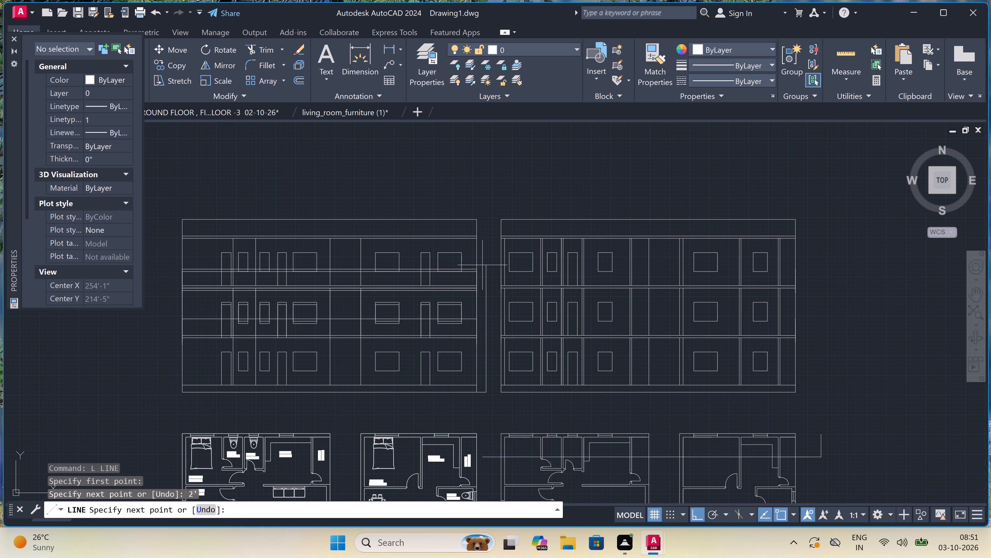
scroll(477, 192, up, 4)
click(498, 233)
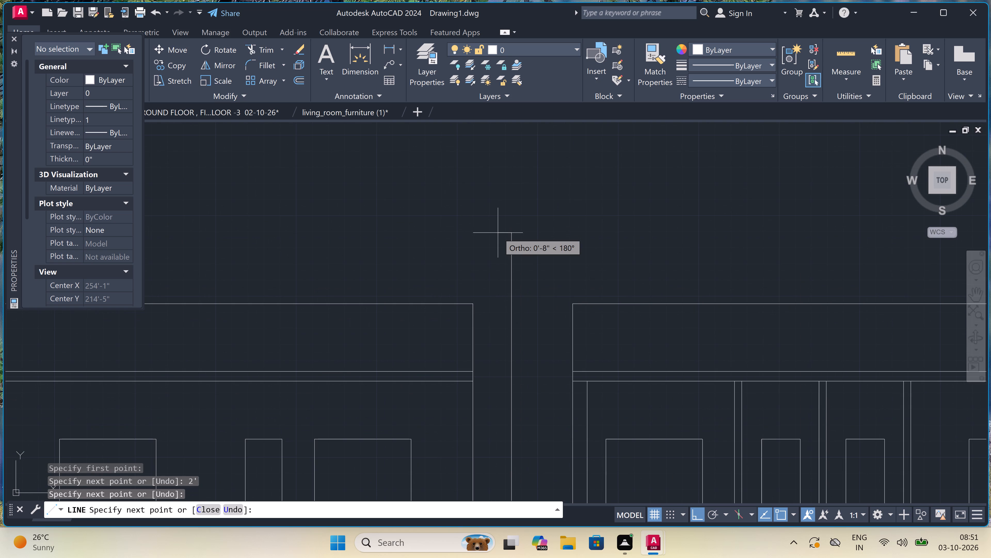
key(Escape)
Draw a line 2' west from the base corner at the west end of the FIRST FLOOR PLAN's elevation, continuing vertically past its top.
key(space)
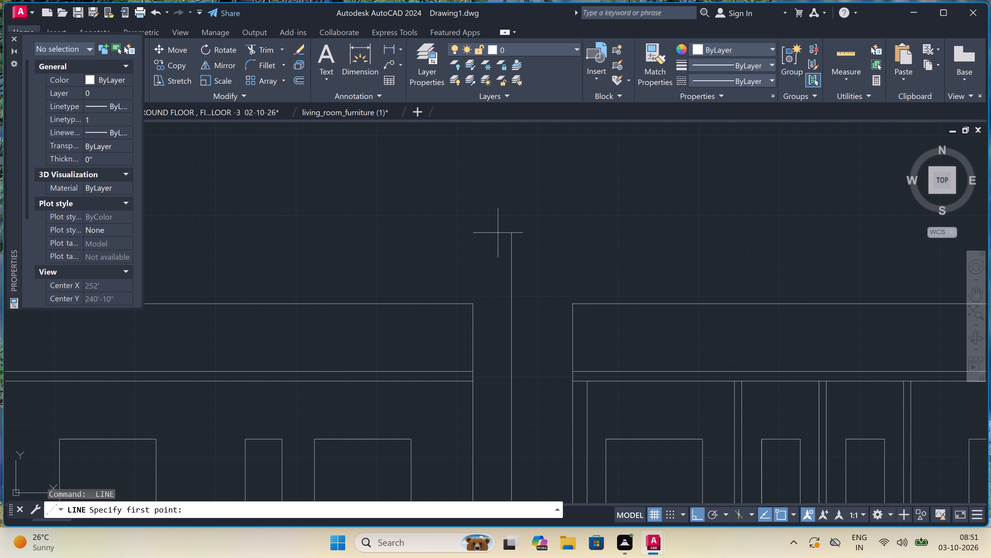
scroll(488, 214, down, 2)
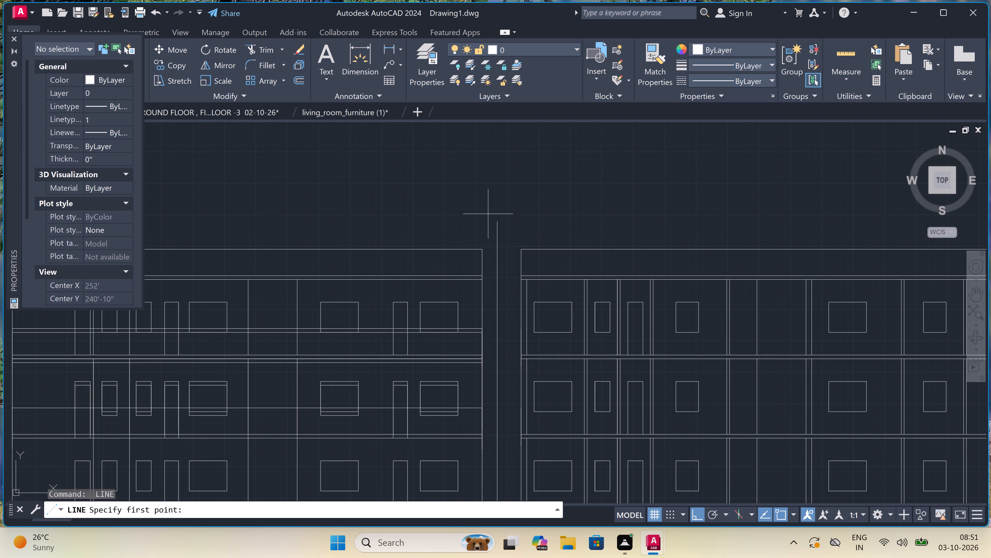
scroll(360, 278, down, 4)
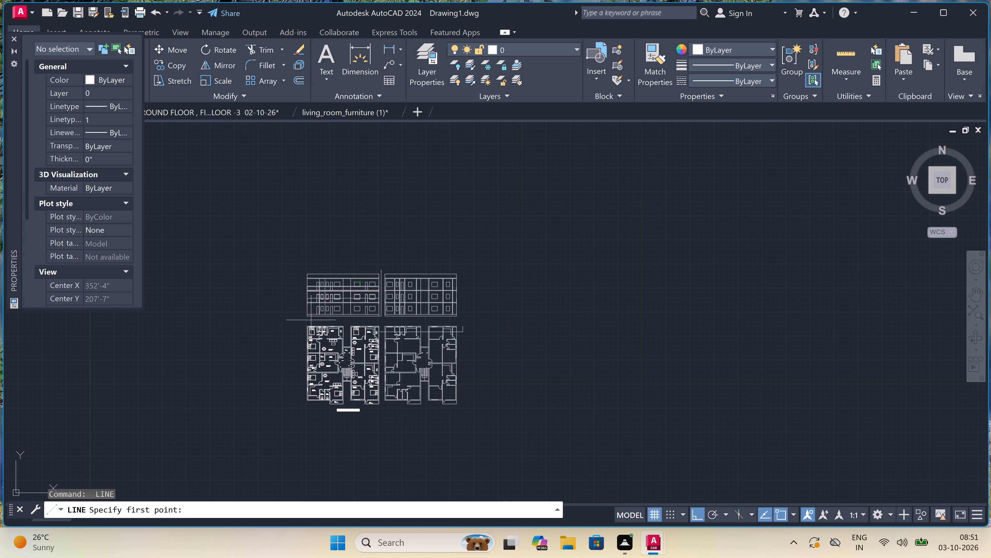
scroll(301, 318, up, 3)
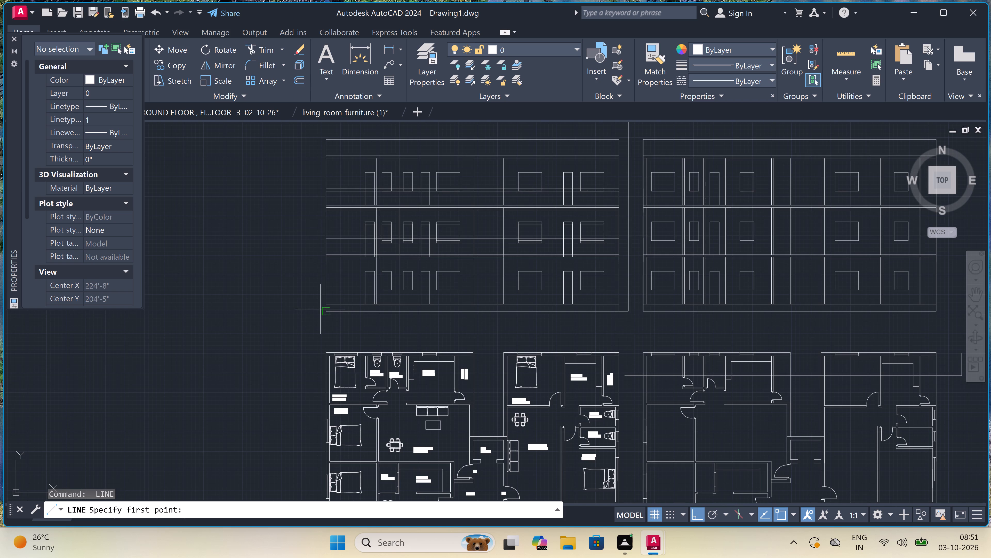
click(323, 312)
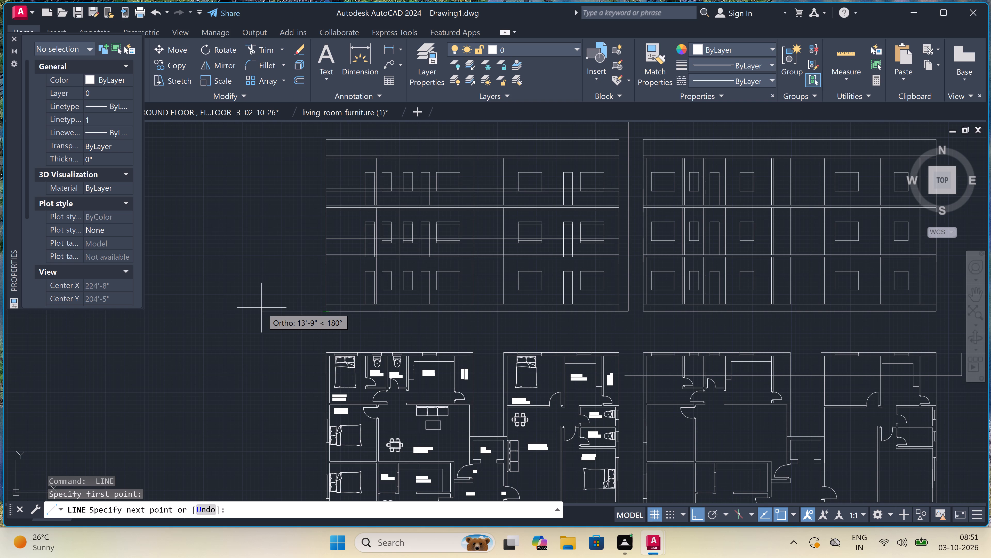
key(2)
text(')
key(space)
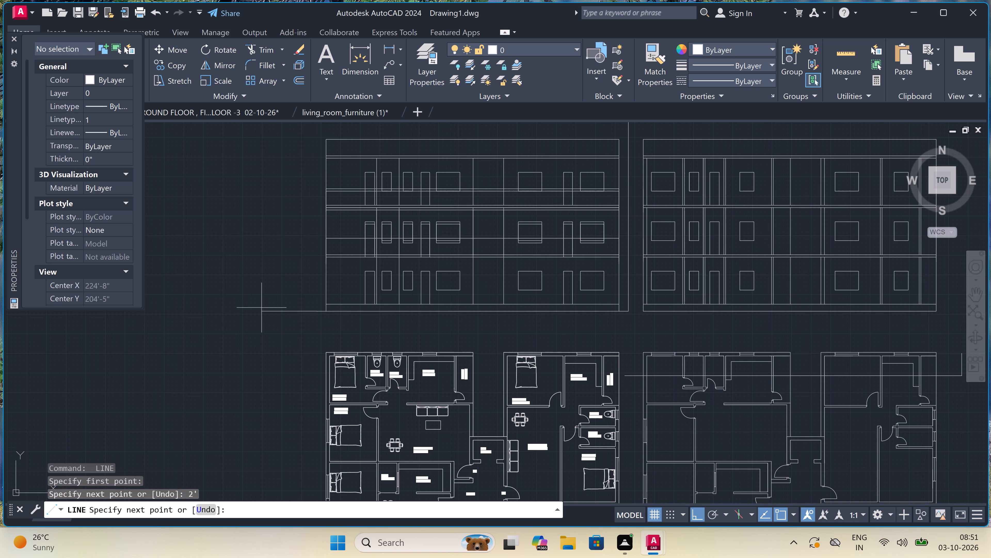
scroll(261, 308, down, 2)
scroll(284, 237, up, 1)
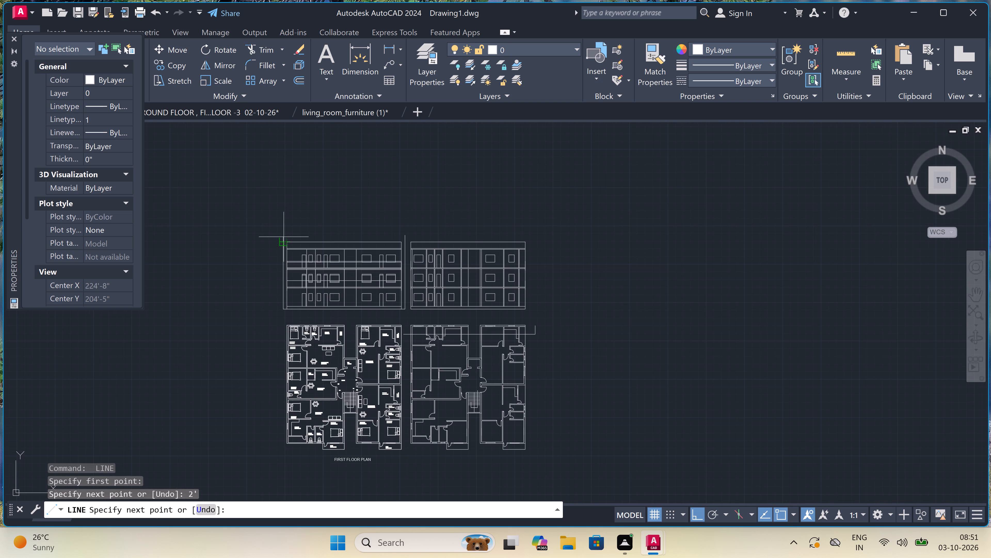
scroll(284, 237, up, 1)
click(284, 237)
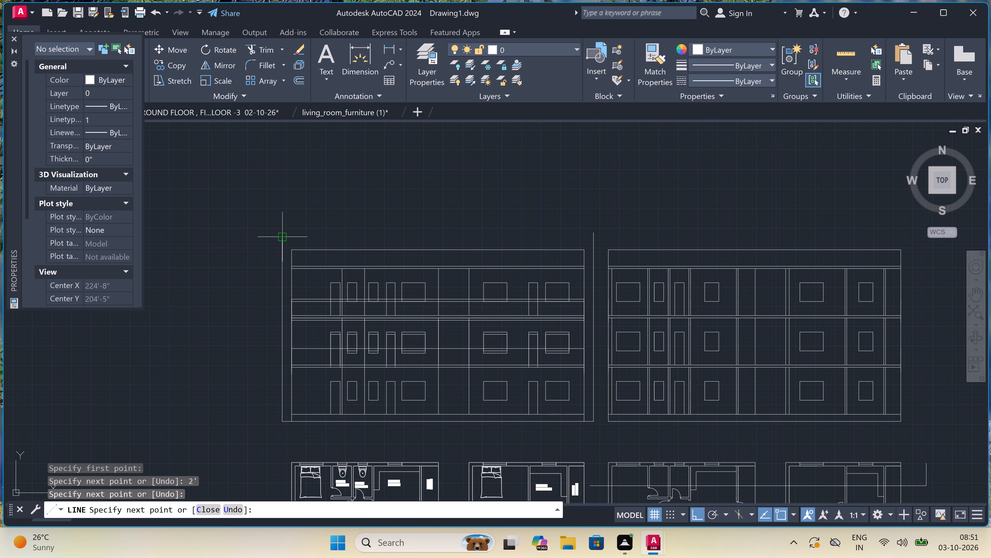
key(Escape)
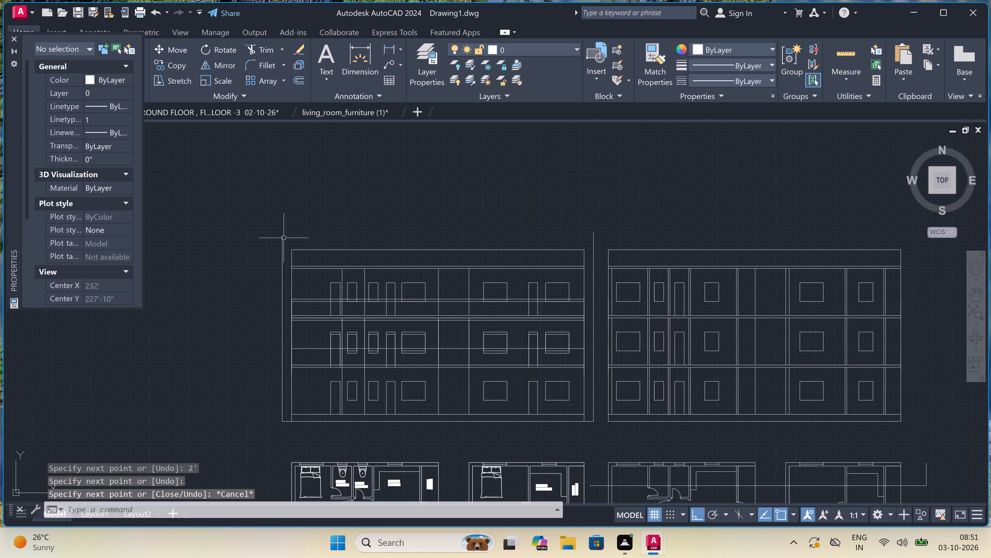
Extend the horizontal floor and roof lines of the FIRST FLOOR PLAN's elevation to the new side verticals at both ends.
text(EX)
key(space)
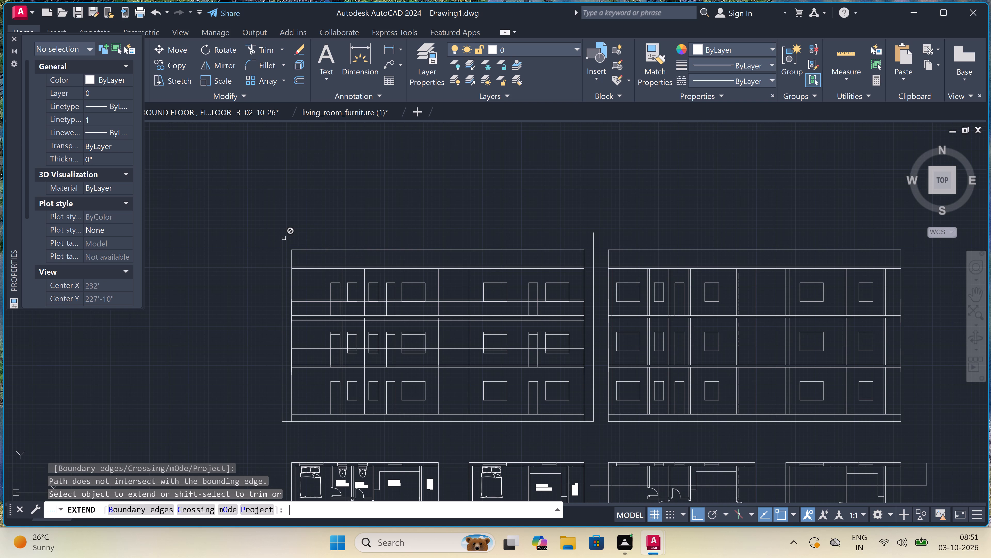
click(303, 238)
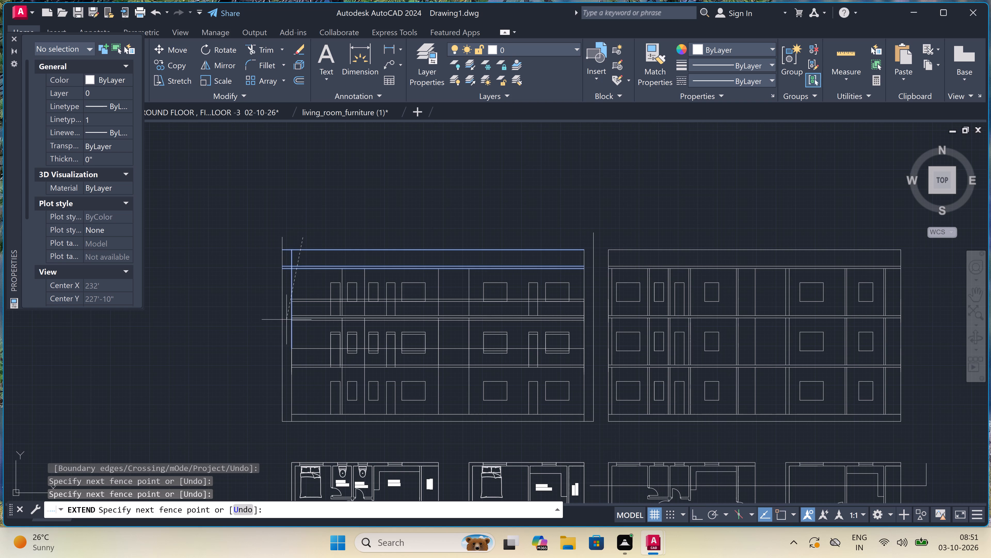
double_click(314, 378)
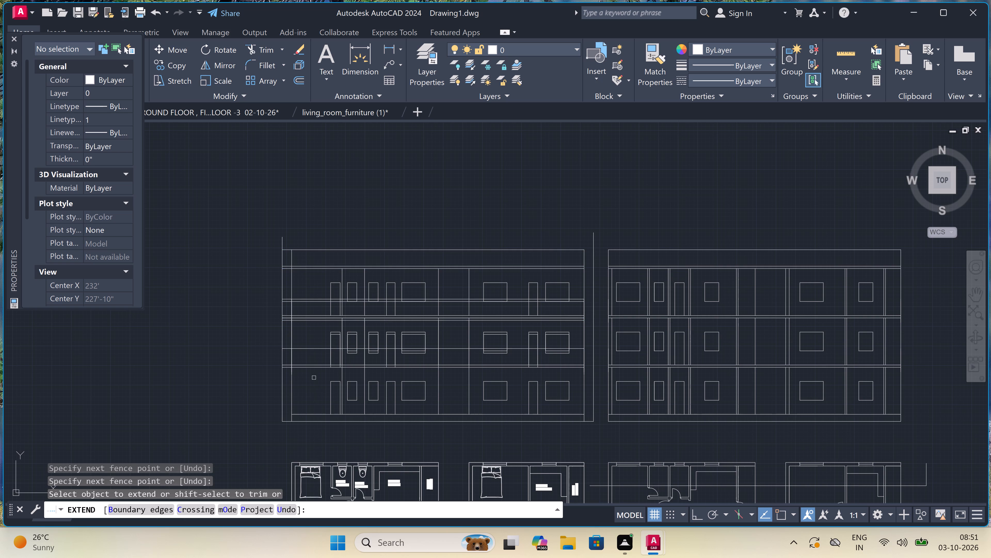
click(574, 376)
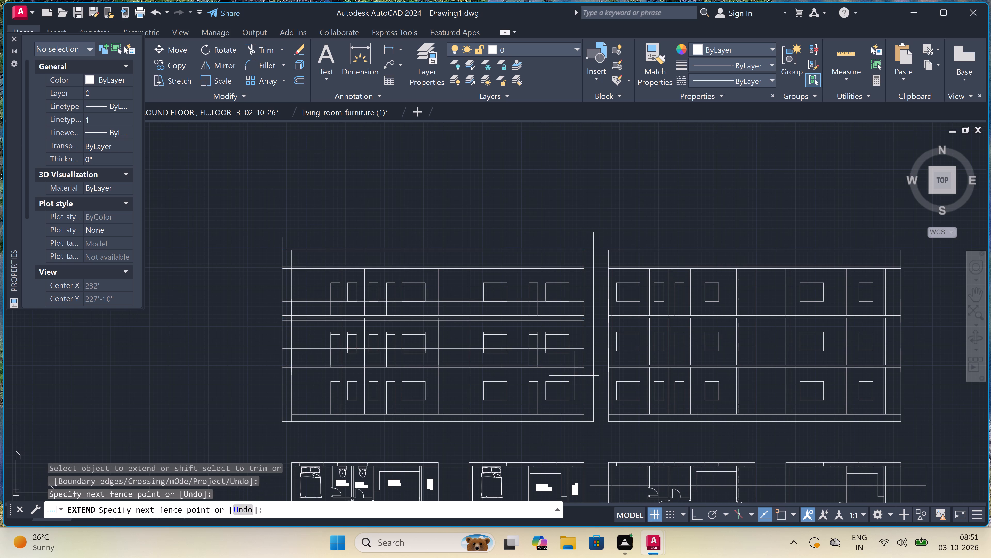
double_click(576, 247)
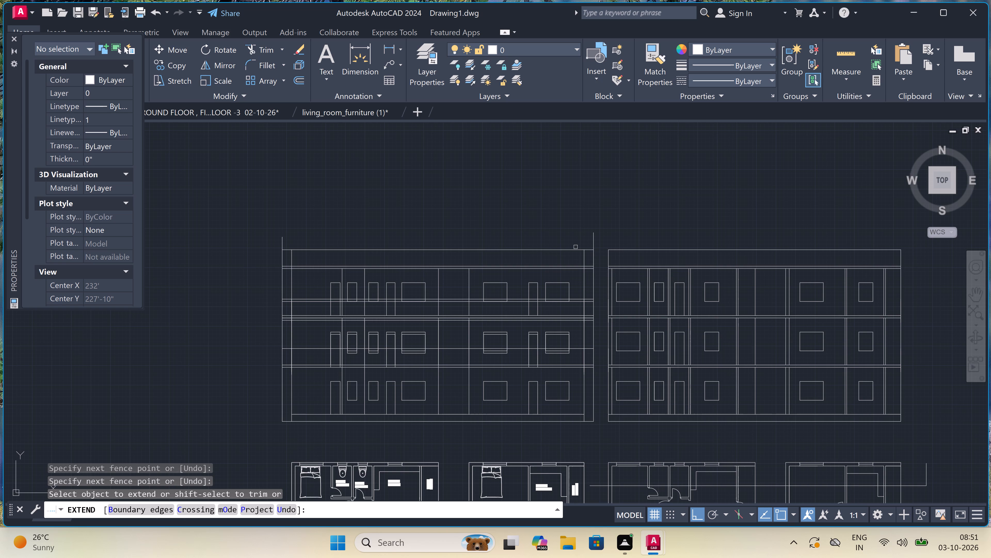
key(Escape)
Trim the two side verticals of the FIRST FLOOR PLAN's elevation where they project above its top line.
text(TR)
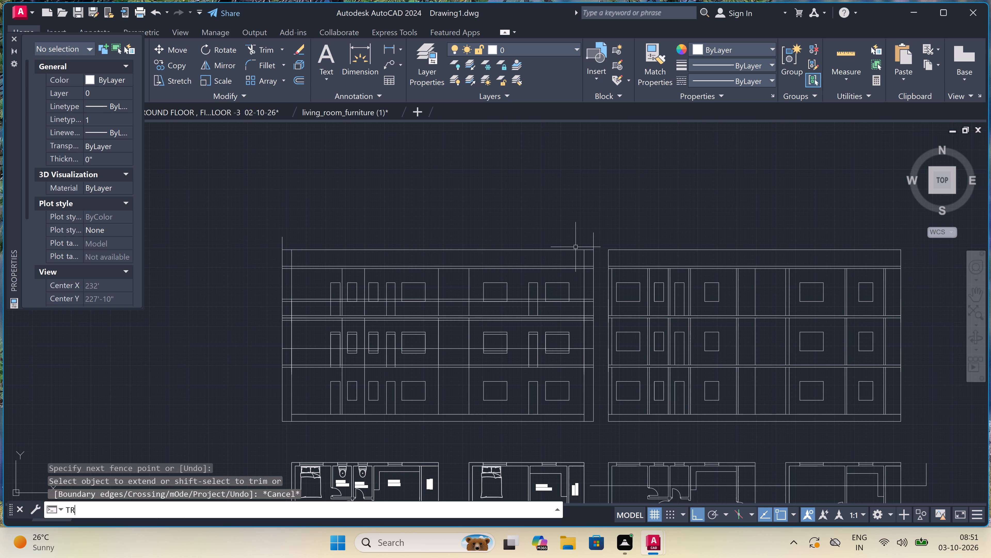
key(space)
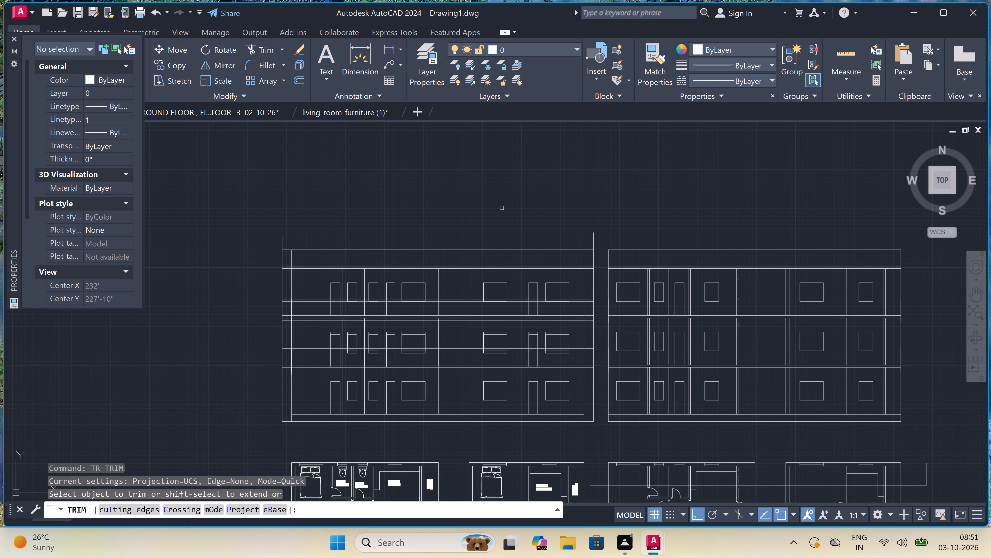
scroll(287, 242, up, 2)
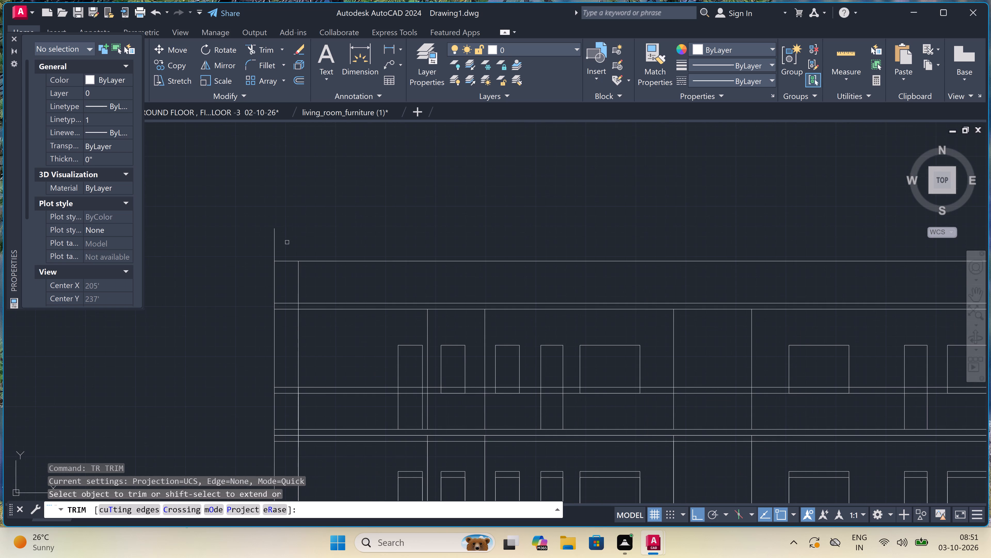
click(287, 242)
click(196, 238)
scroll(196, 238, down, 3)
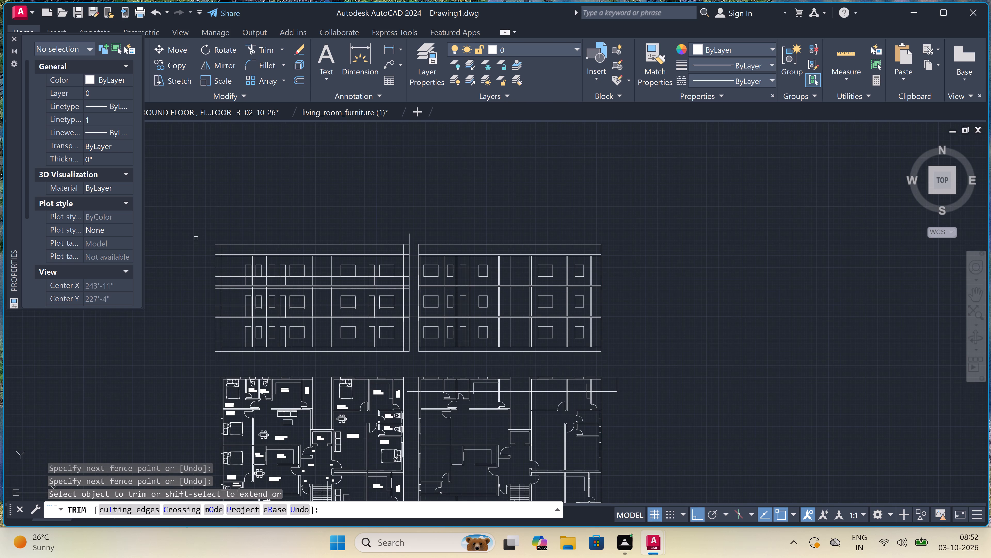
scroll(455, 242, up, 2)
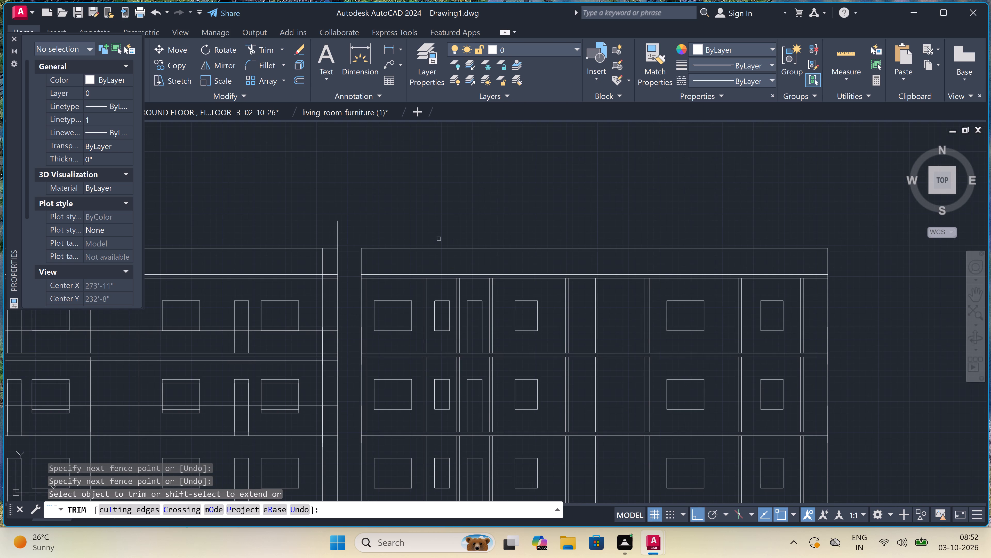
scroll(327, 229, up, 1)
double_click(324, 230)
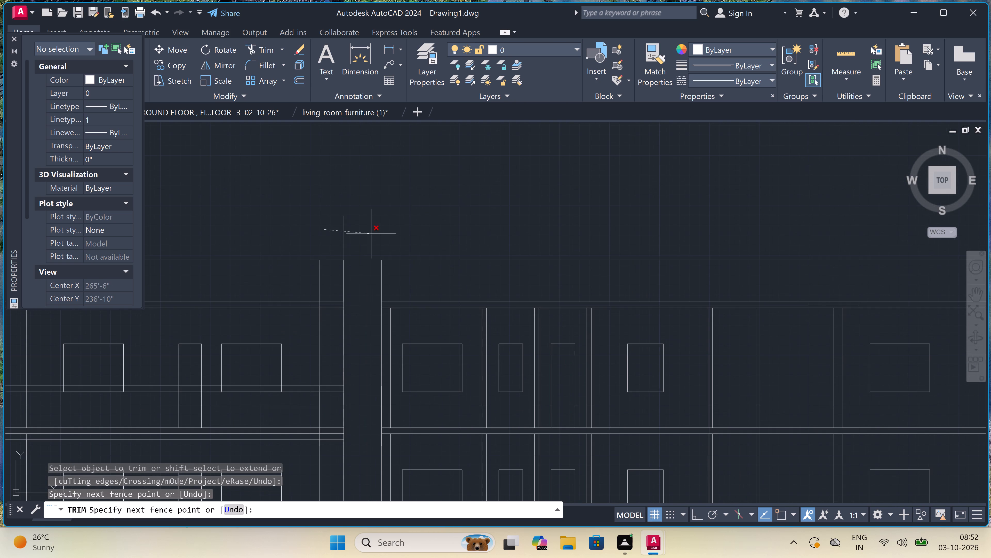
double_click(414, 236)
scroll(414, 236, down, 3)
scroll(375, 226, down, 3)
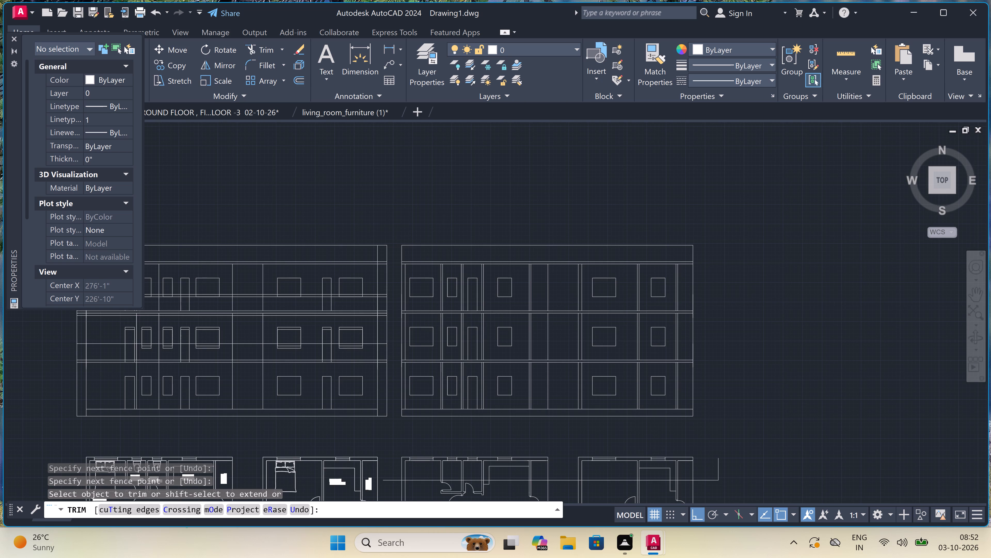
Trim the west side vertical between the projecting floor bands and at ground level, and delete the 2' base stub beneath it.
scroll(331, 213, up, 2)
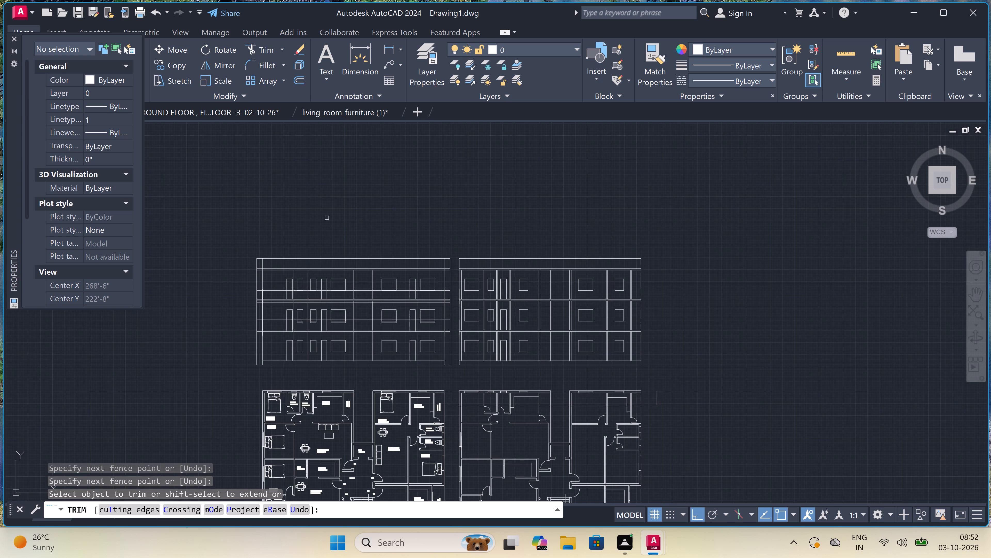
click(256, 278)
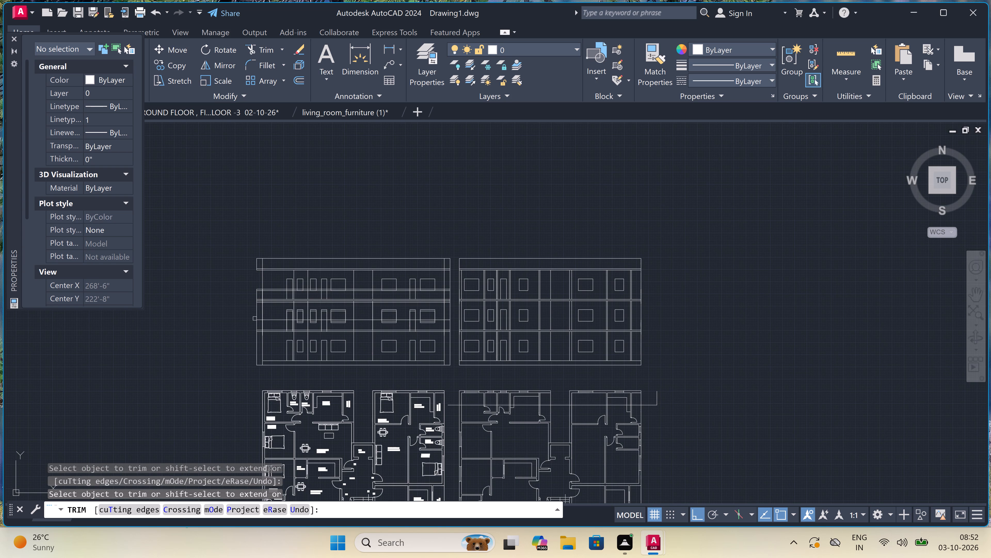
click(258, 314)
click(257, 352)
scroll(257, 363, up, 3)
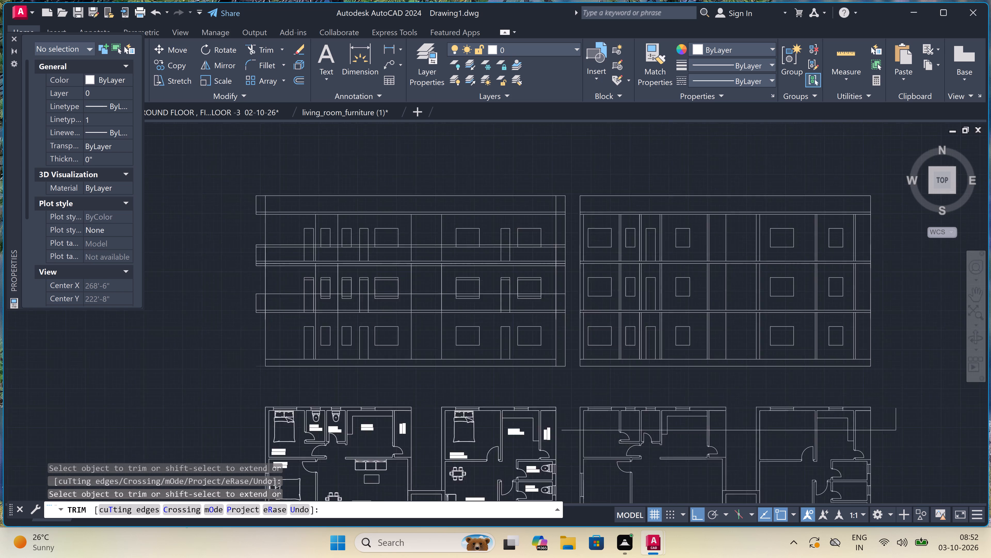
click(258, 363)
double_click(261, 385)
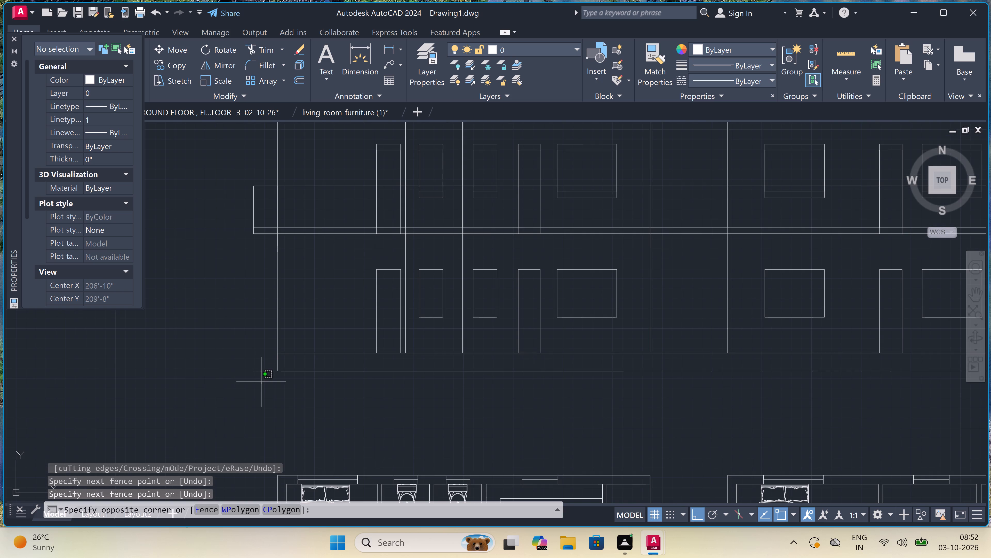
double_click(261, 355)
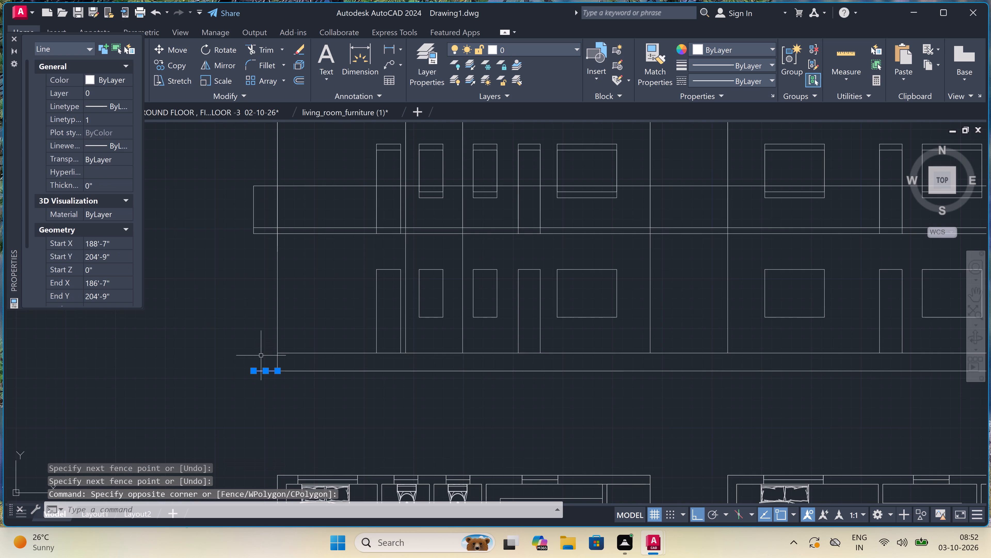
key(Delete)
Trim the east side vertical at ground level of the FIRST FLOOR PLAN's elevation and remove the base stub beneath it.
text(TR)
key(space)
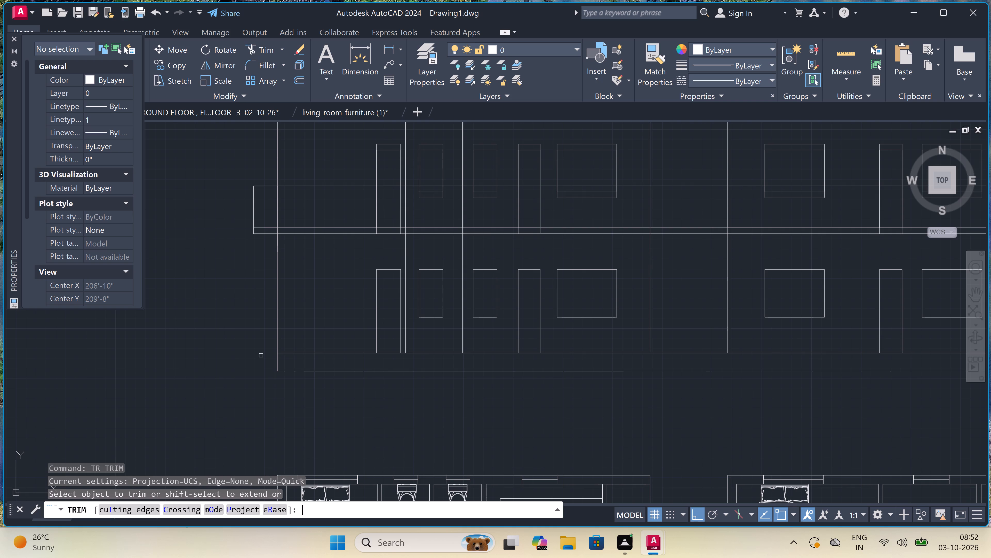
scroll(261, 355, down, 3)
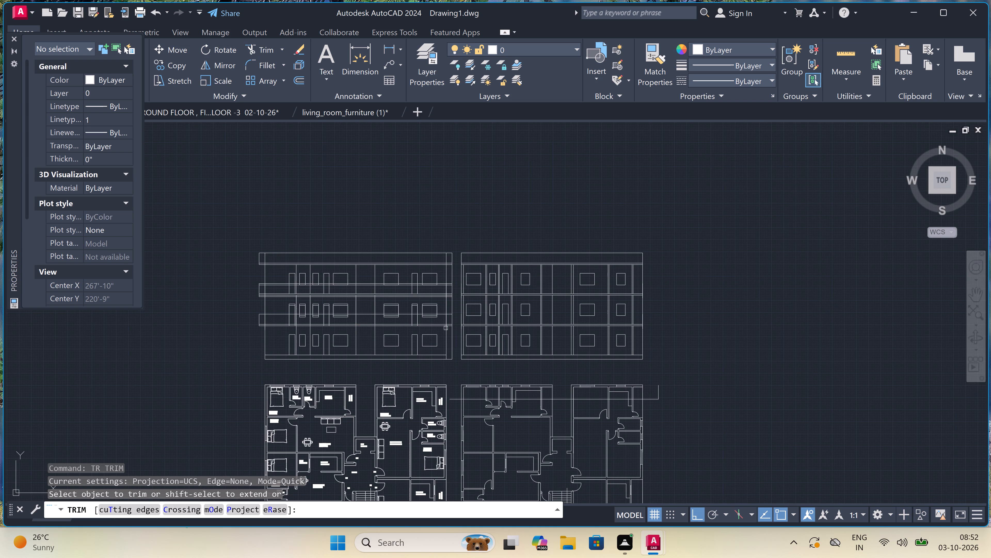
scroll(447, 328, up, 2)
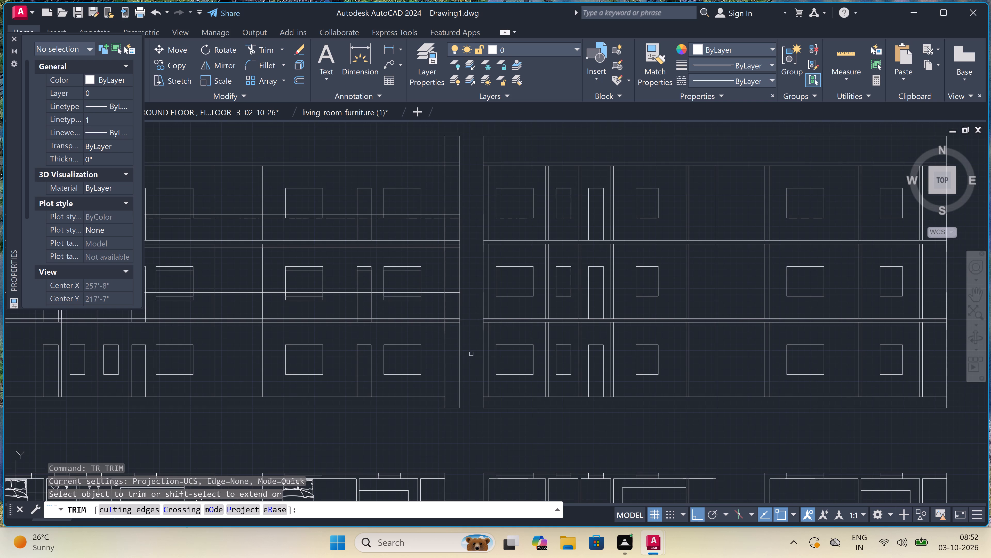
double_click(459, 345)
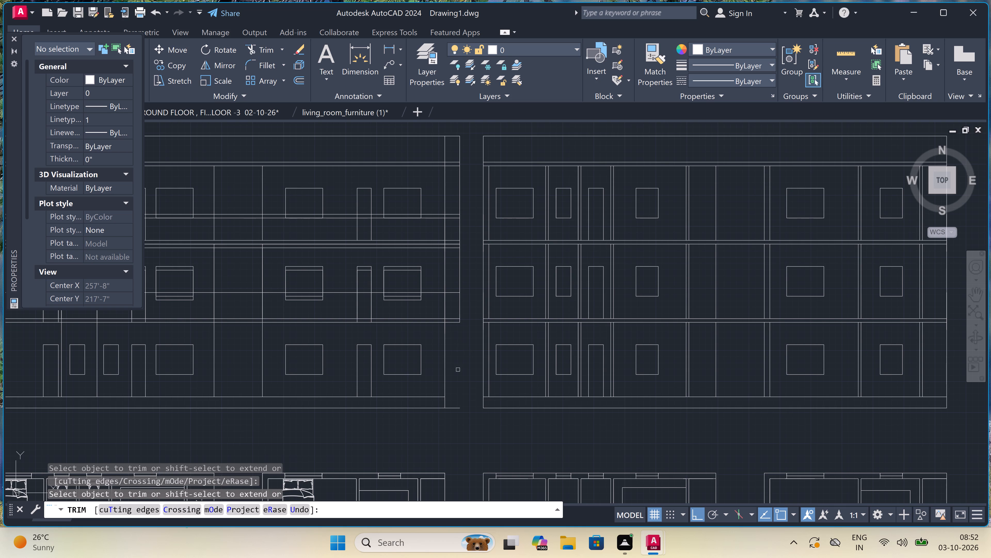
double_click(454, 404)
click(450, 426)
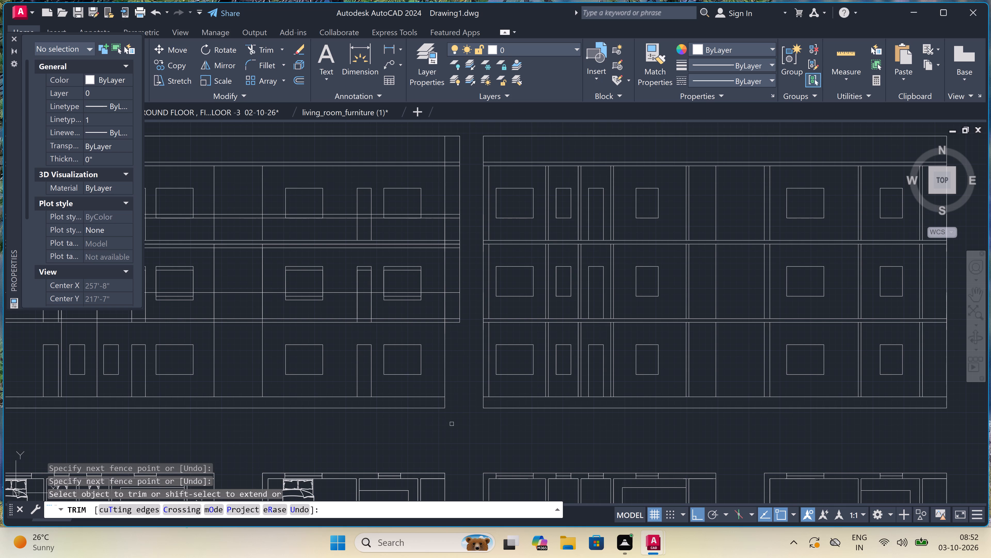
Trim the east side vertical of the FIRST FLOOR PLAN's elevation between the projecting floor and roof bands on the upper two storeys.
scroll(452, 424, down, 2)
scroll(450, 363, up, 3)
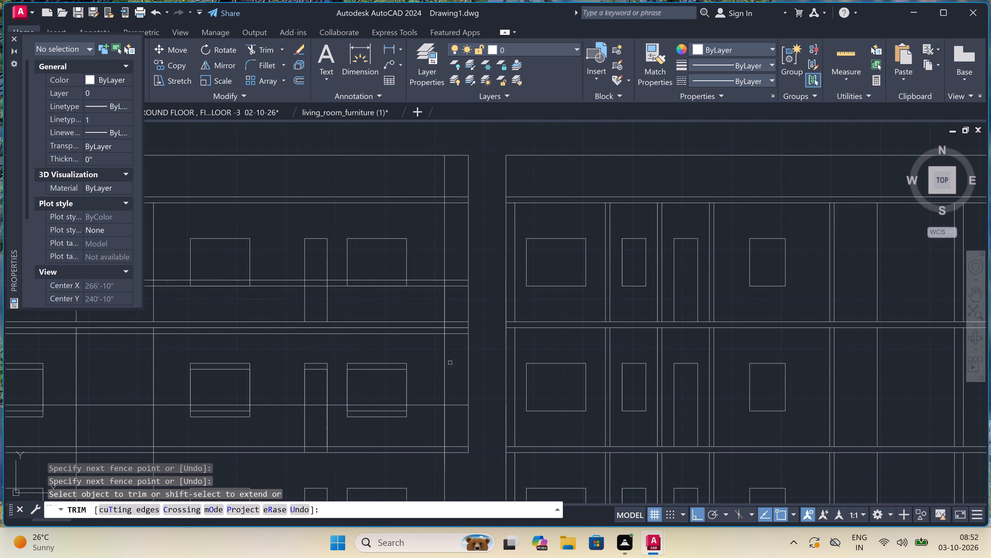
click(456, 359)
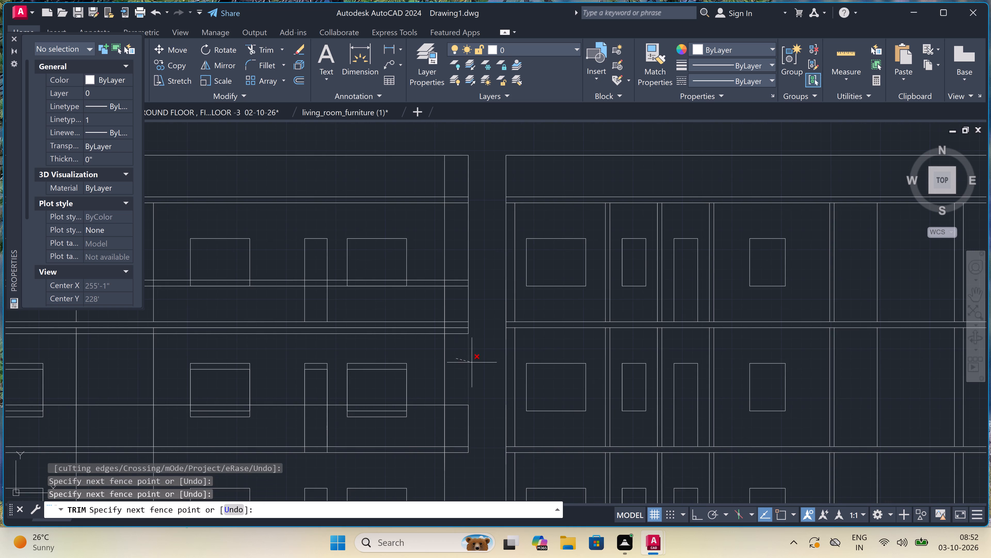
click(481, 362)
scroll(471, 416, down, 2)
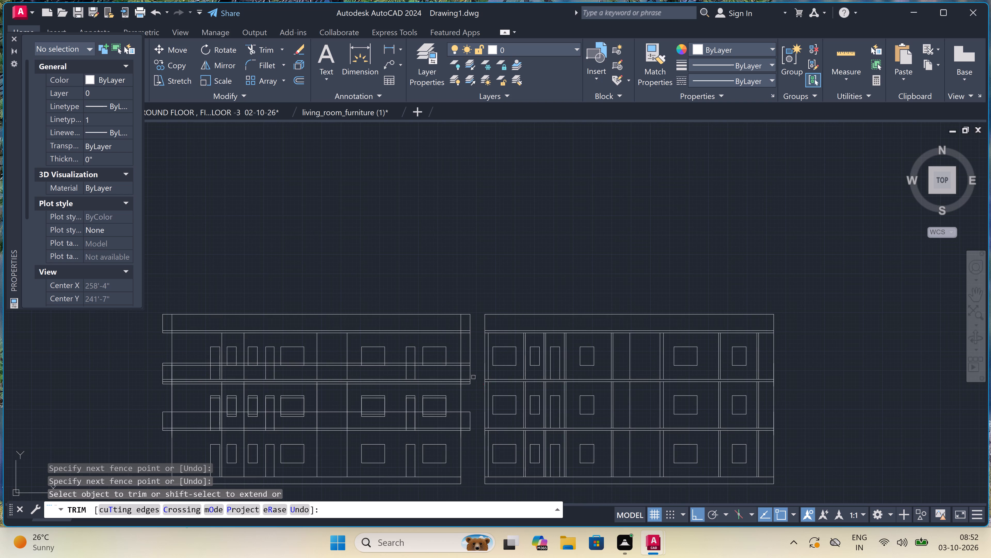
scroll(464, 362, up, 2)
click(471, 341)
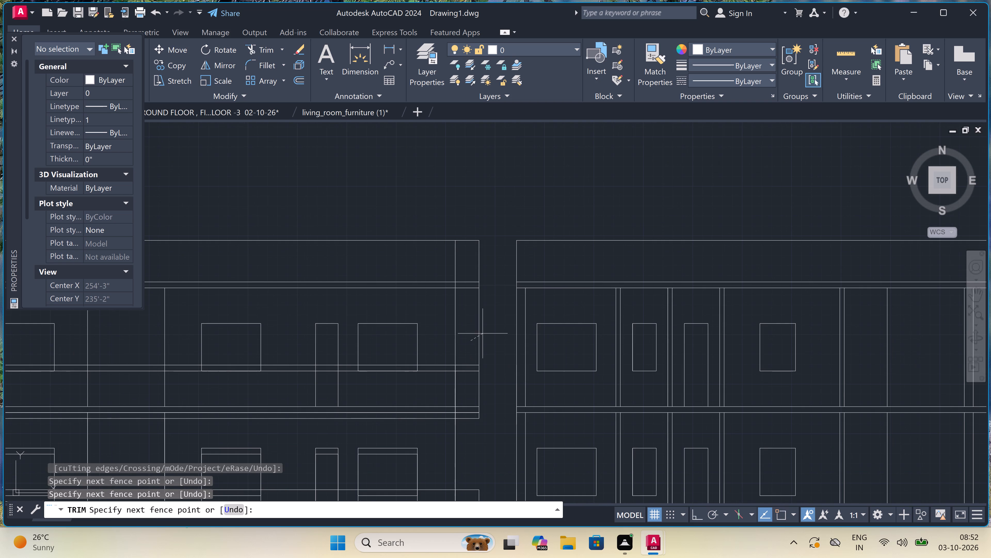
double_click(491, 328)
scroll(488, 327, down, 1)
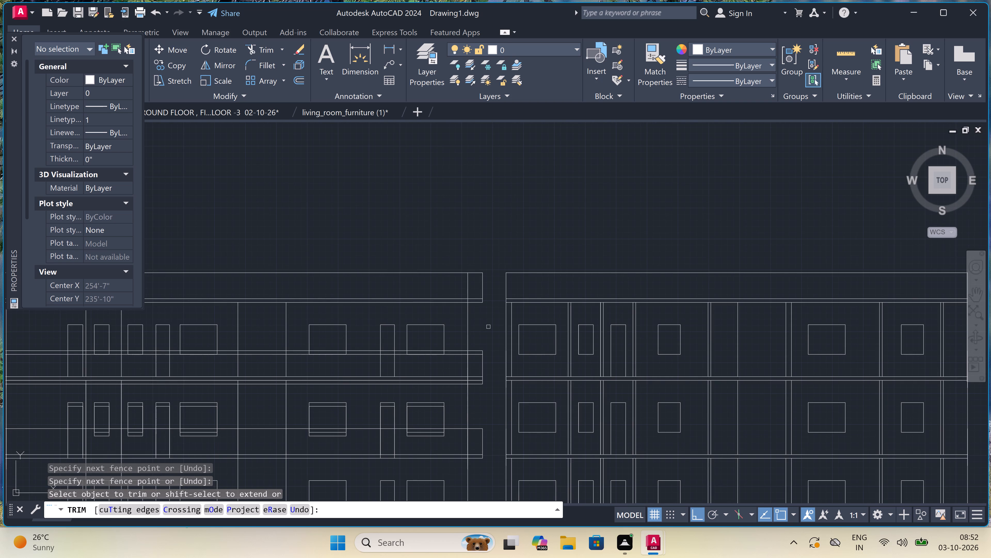
scroll(490, 327, down, 1)
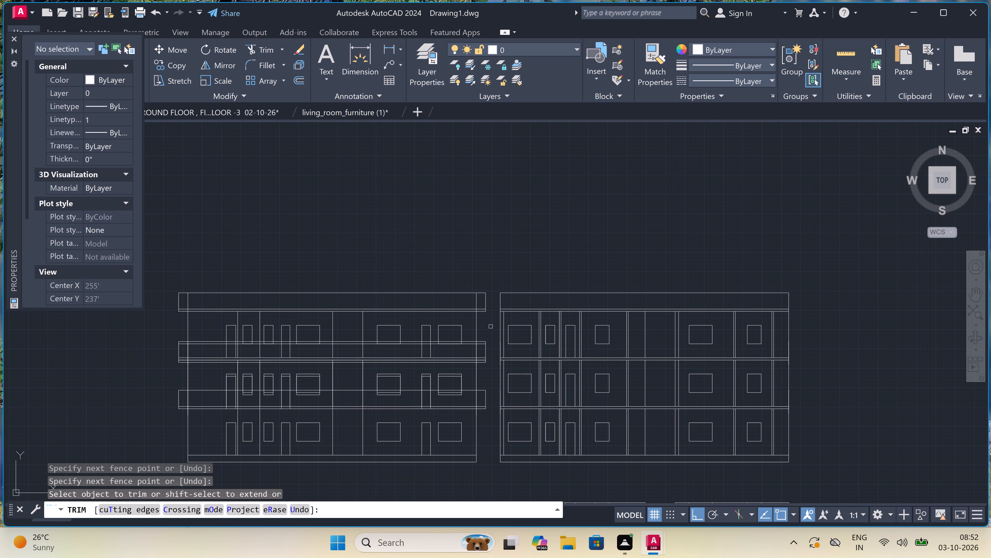
scroll(491, 327, down, 1)
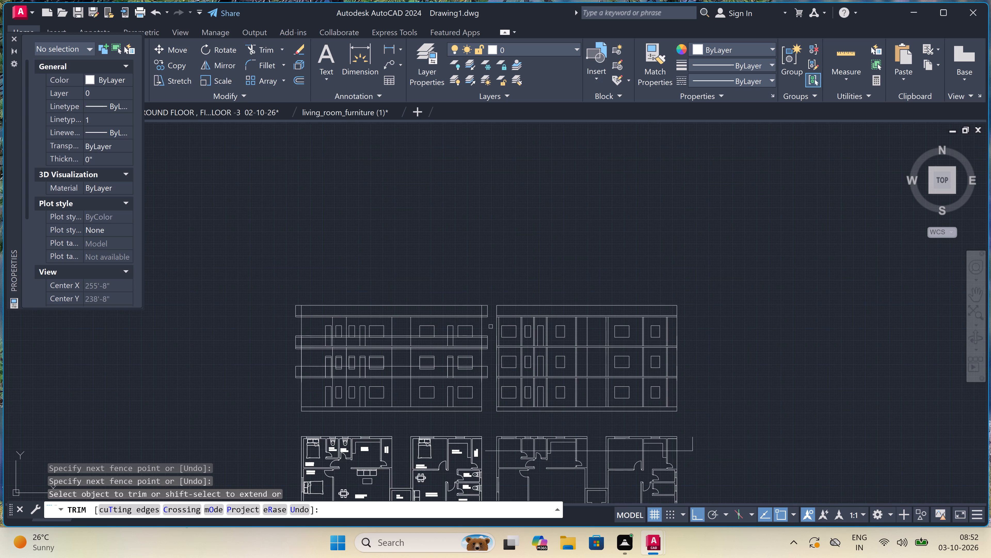
scroll(491, 327, up, 1)
key(Escape)
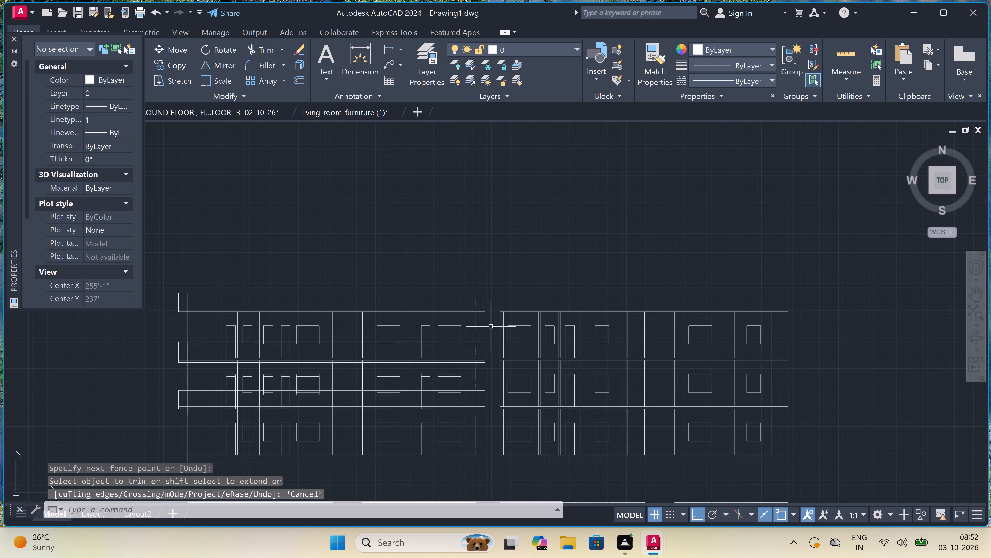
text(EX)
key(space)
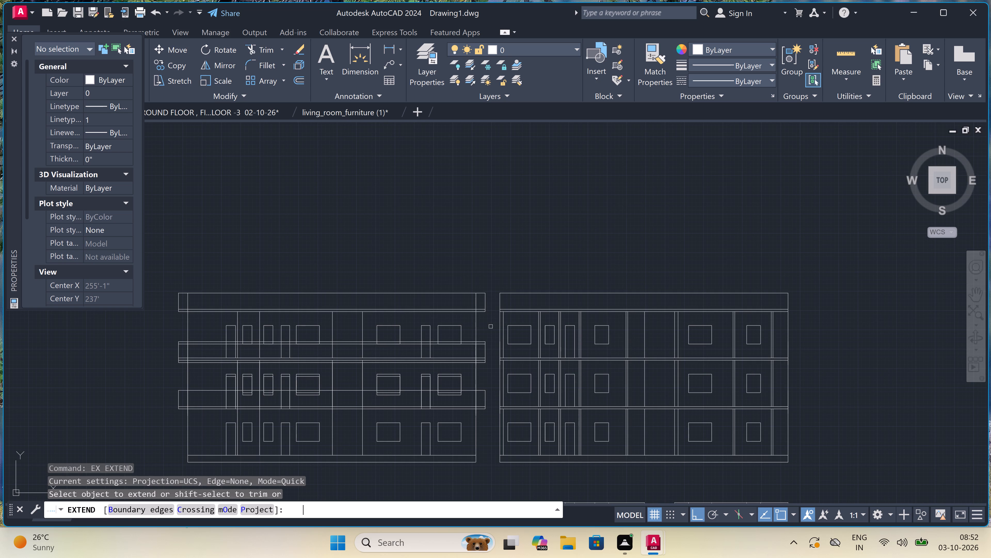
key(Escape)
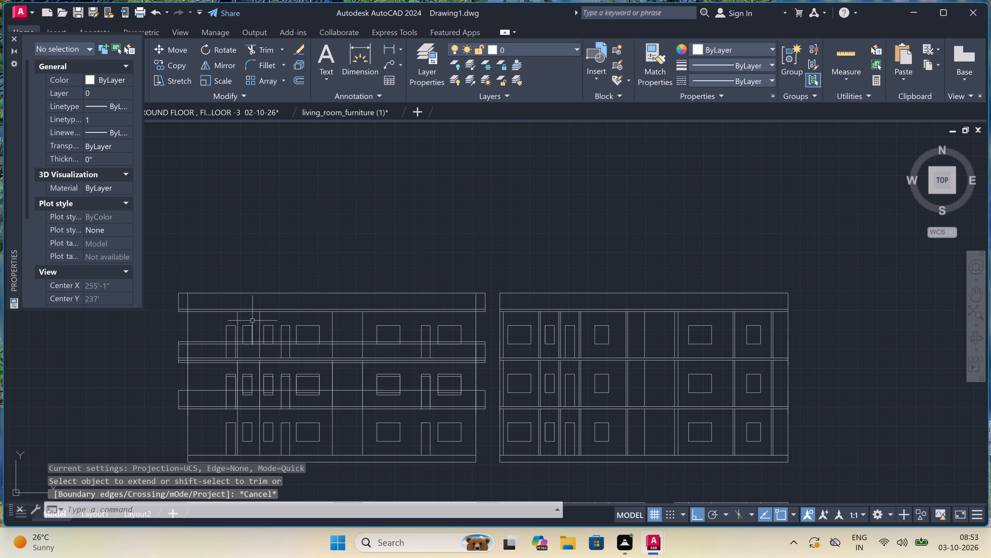
Delete four surplus horizontal lines along the undersides of the roof band and both floor bands in the FIRST FLOOR PLAN's elevation.
scroll(257, 291, up, 1)
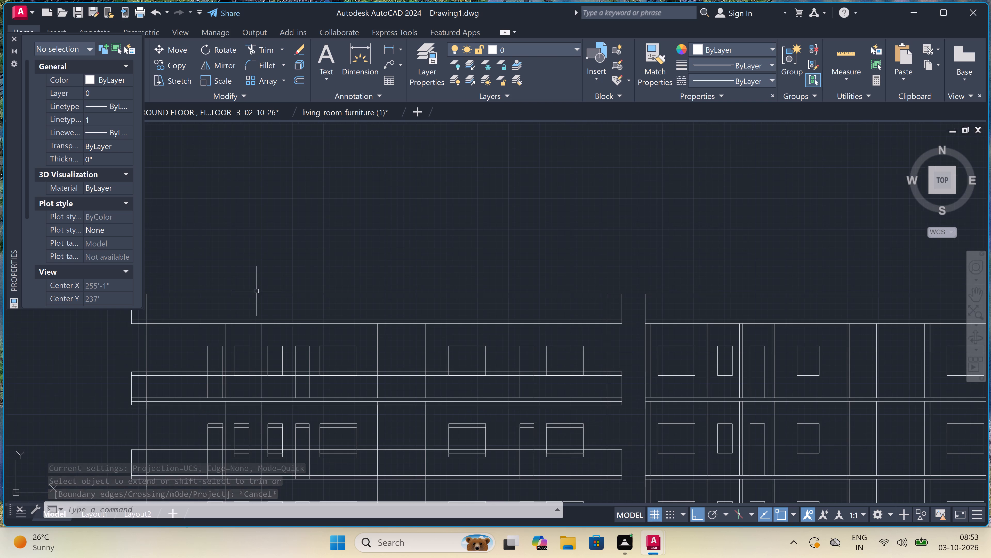
double_click(248, 324)
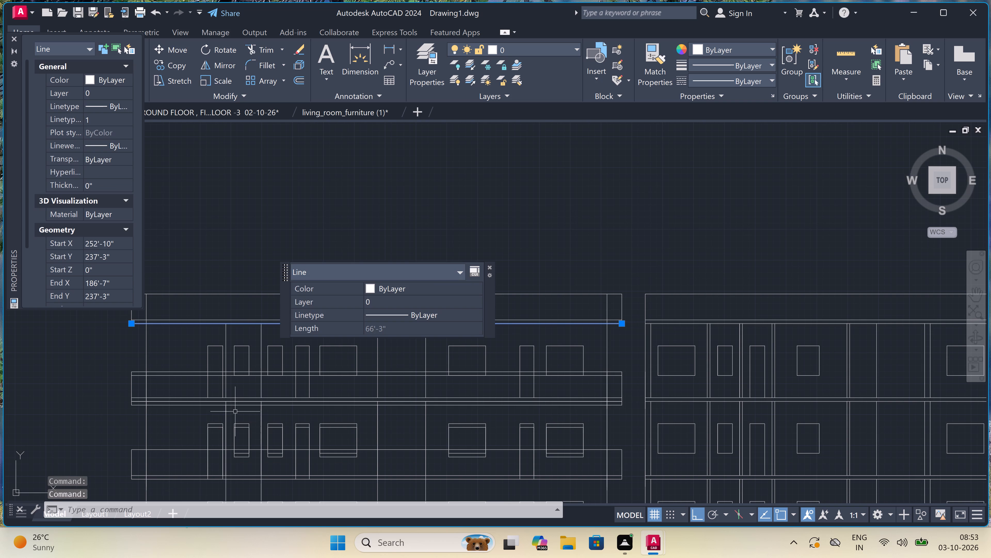
scroll(212, 403, up, 2)
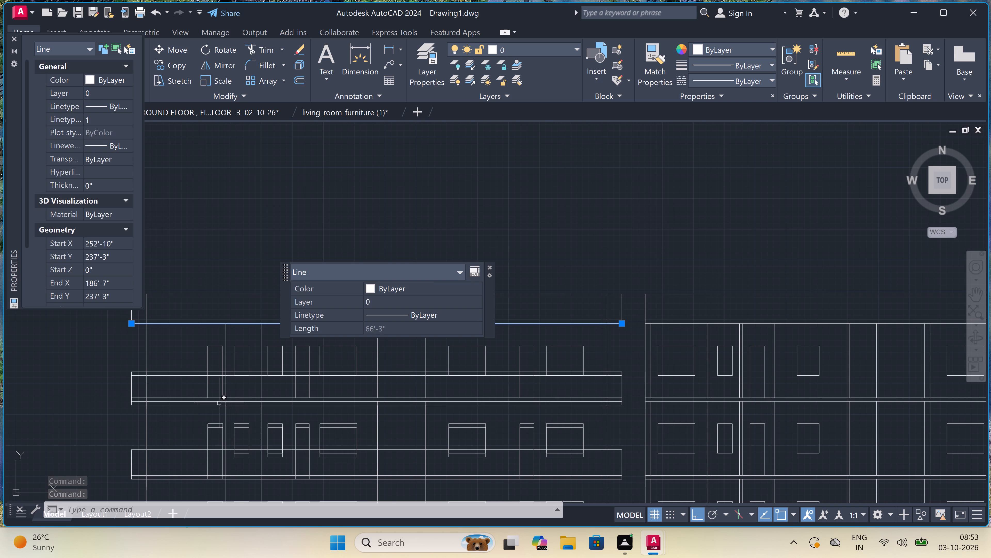
scroll(212, 403, up, 1)
scroll(212, 403, down, 2)
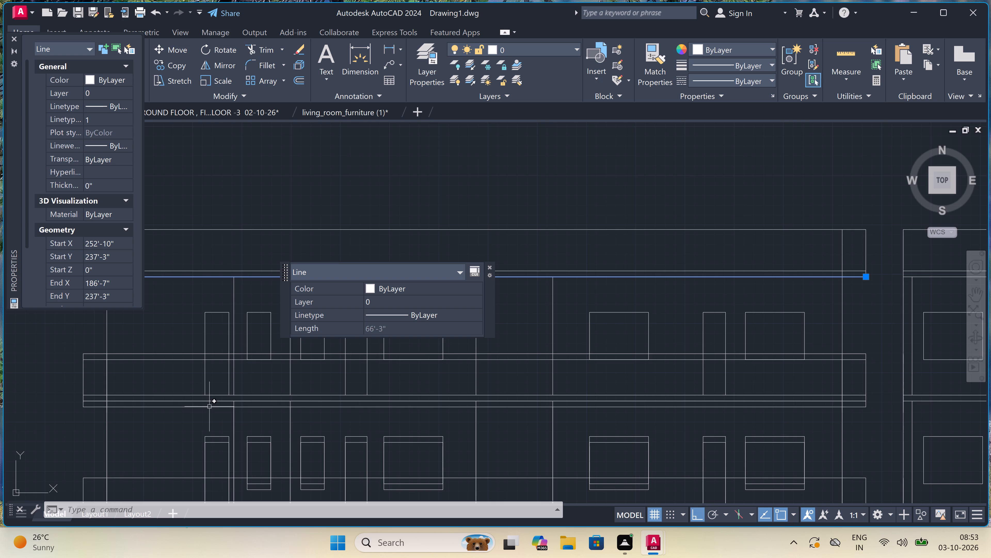
double_click(209, 407)
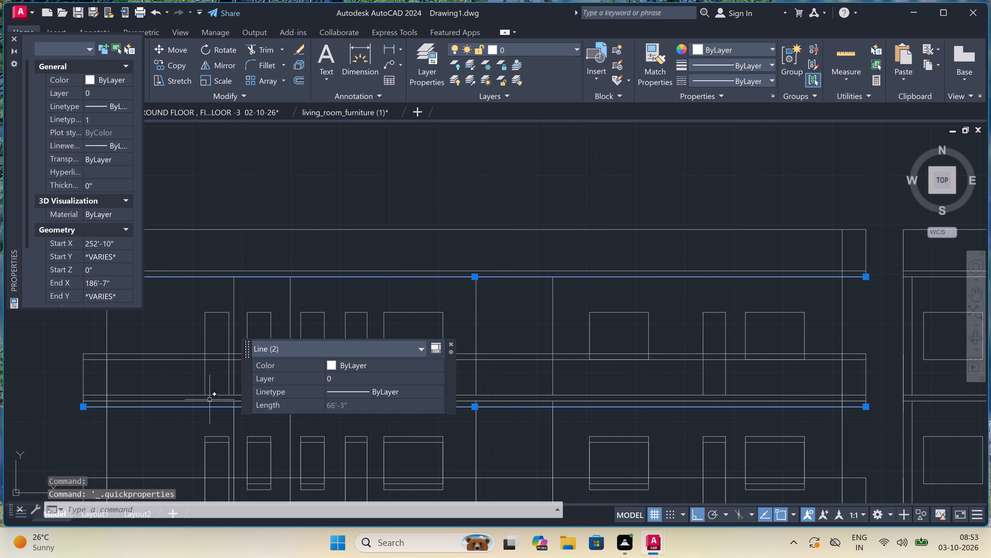
click(210, 400)
scroll(217, 381, down, 3)
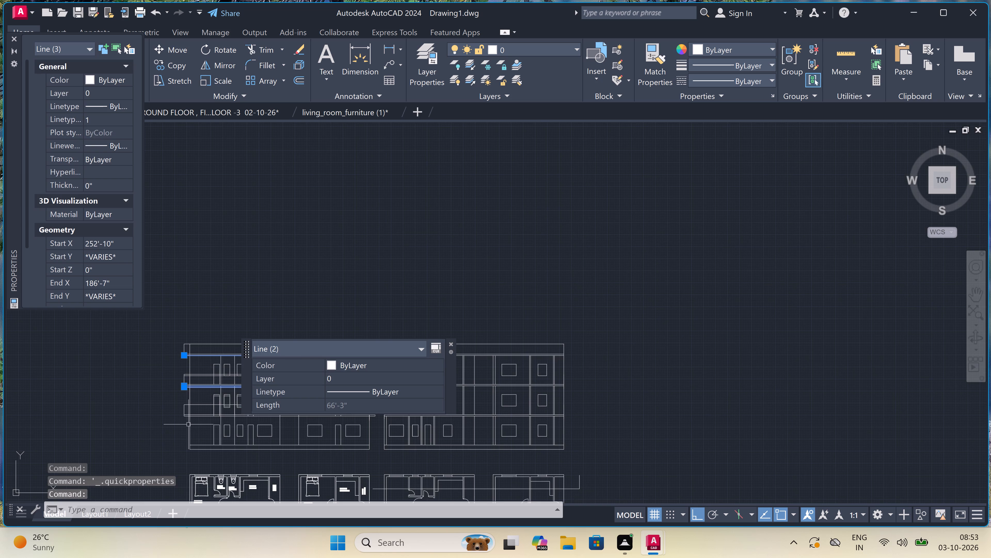
scroll(187, 428, up, 1)
click(201, 409)
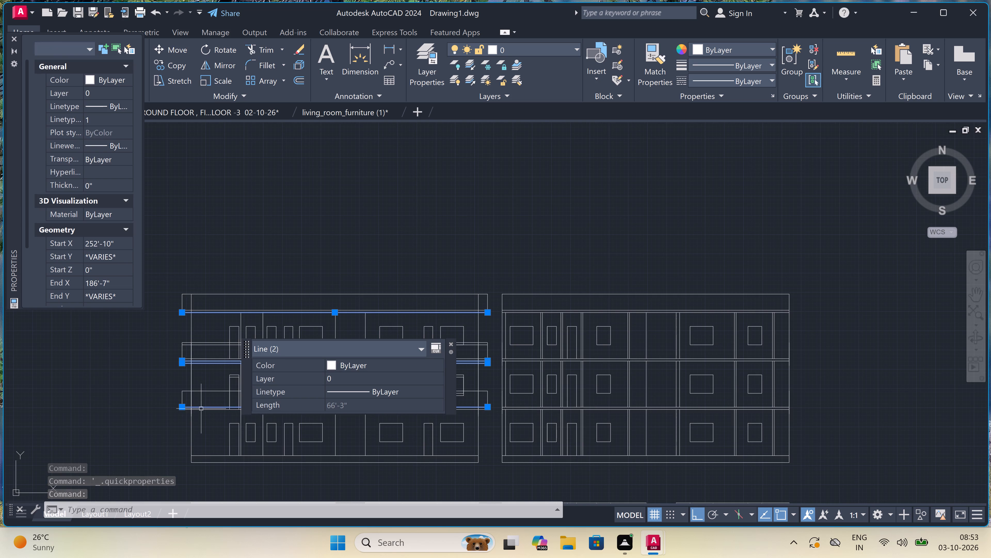
key(Delete)
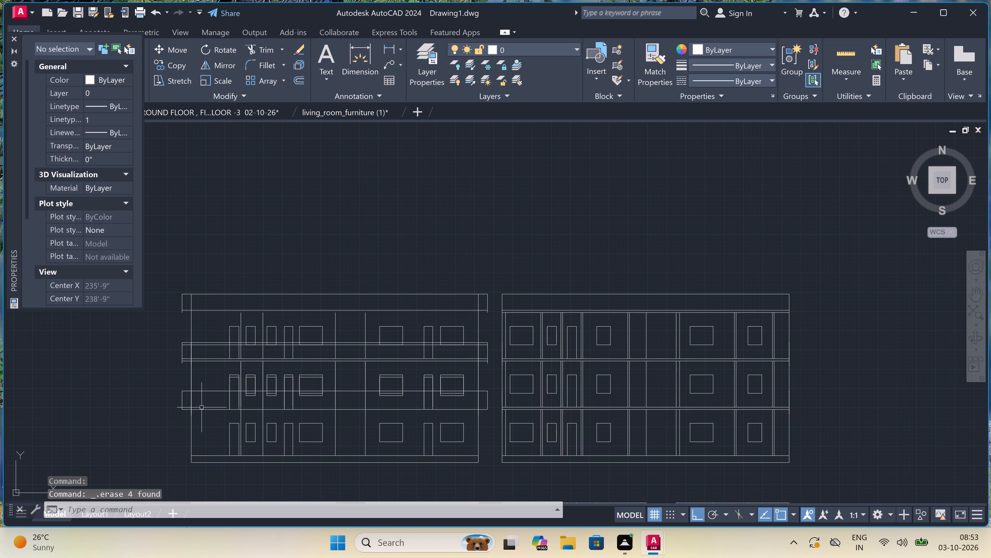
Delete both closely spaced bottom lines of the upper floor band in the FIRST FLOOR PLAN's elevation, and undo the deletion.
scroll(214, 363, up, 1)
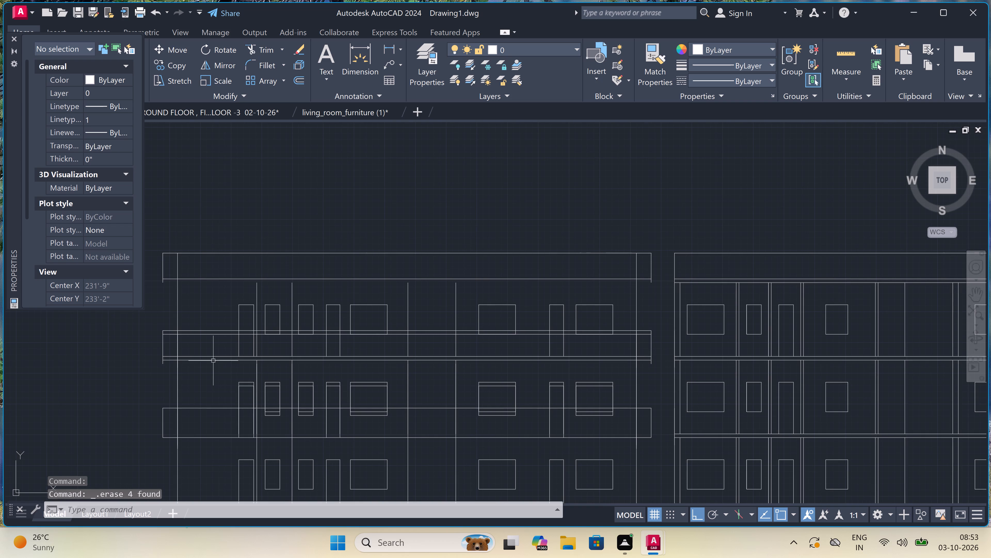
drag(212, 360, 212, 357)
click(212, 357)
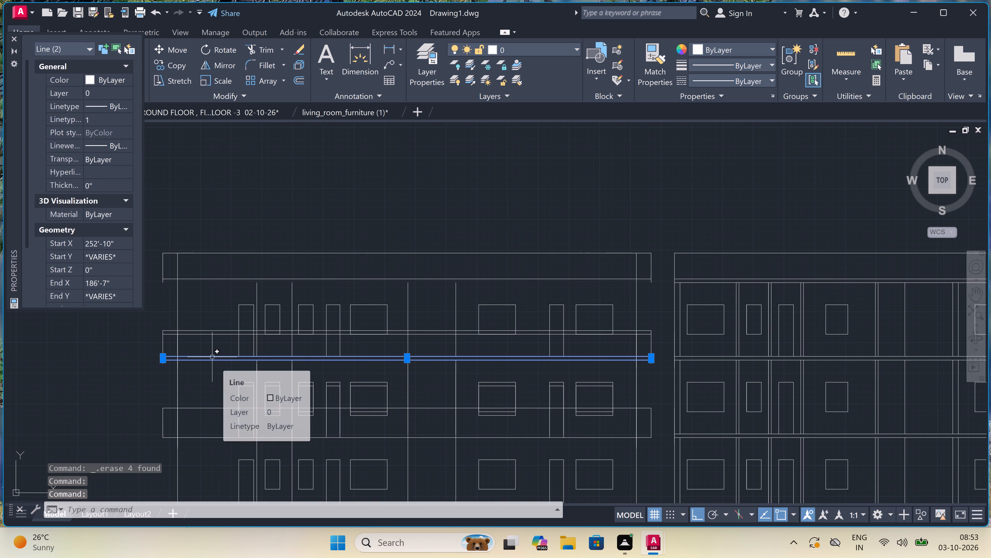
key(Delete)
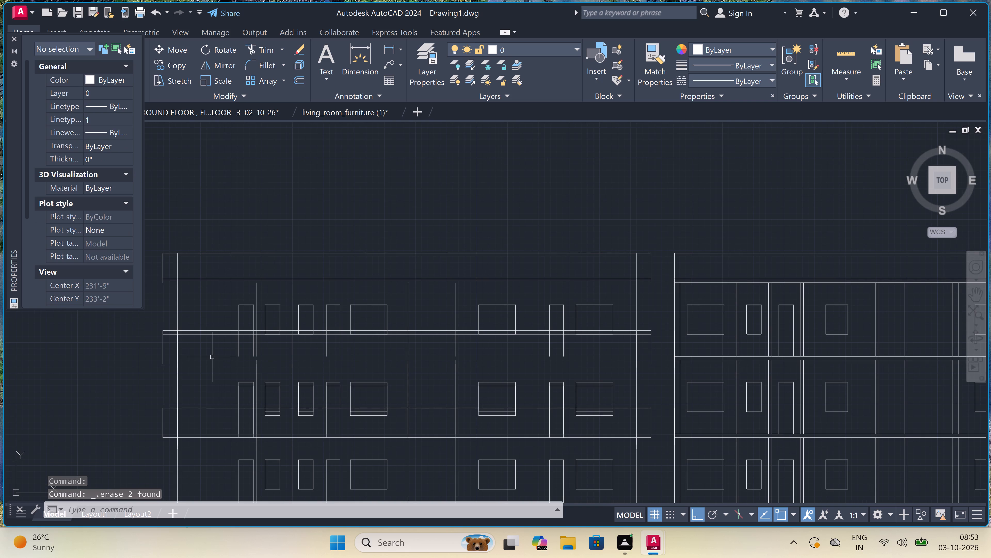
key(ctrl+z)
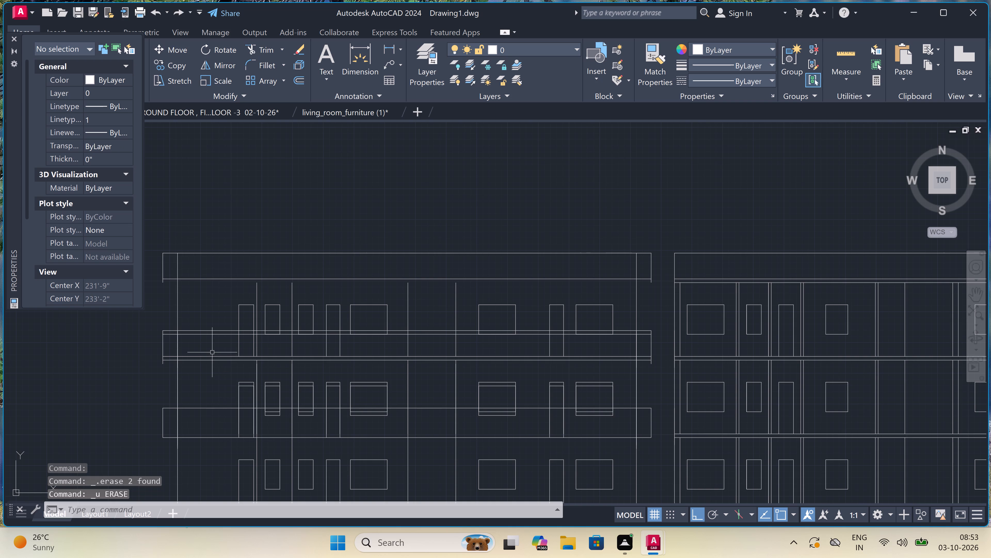
Delete the upper line of each closely spaced pair at the bottom and top of the upper floor band.
click(209, 355)
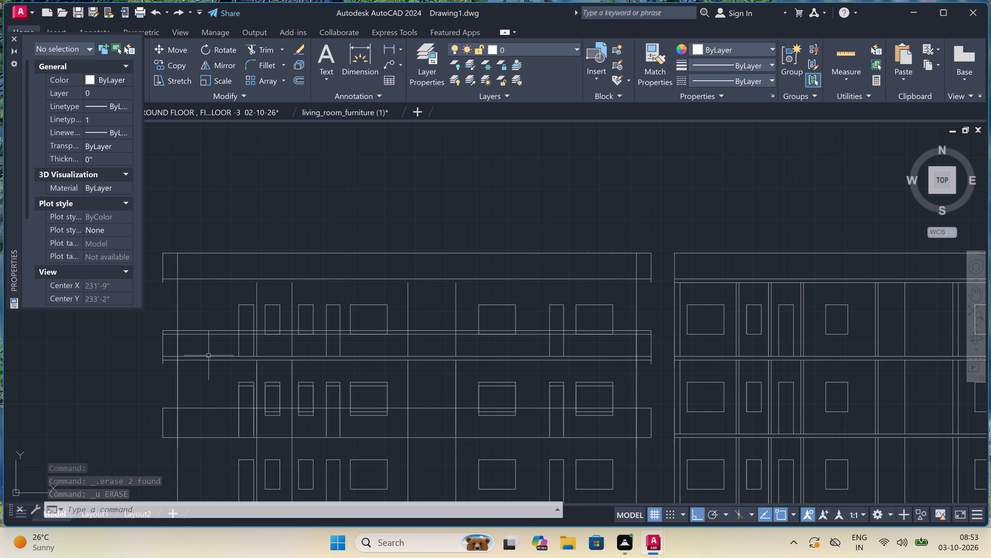
key(Delete)
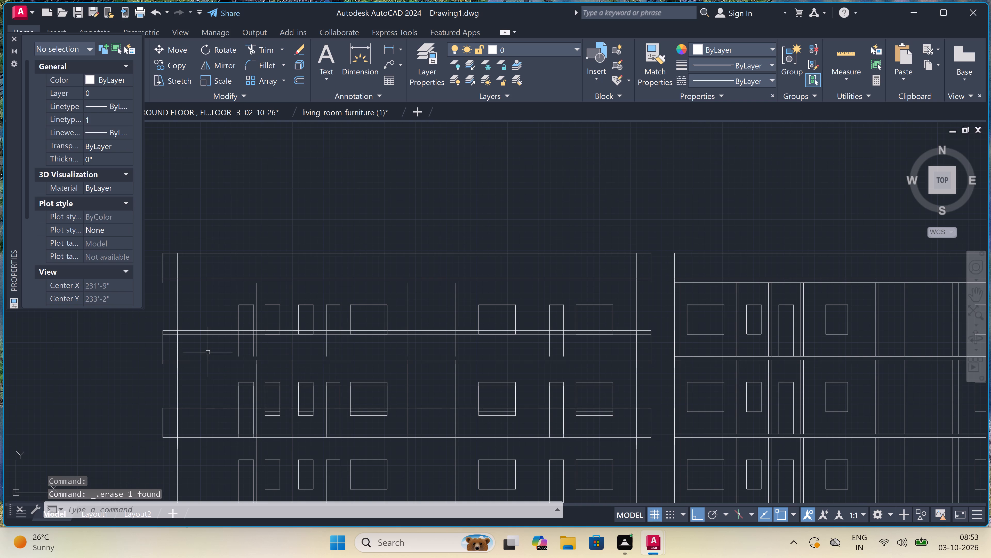
double_click(203, 329)
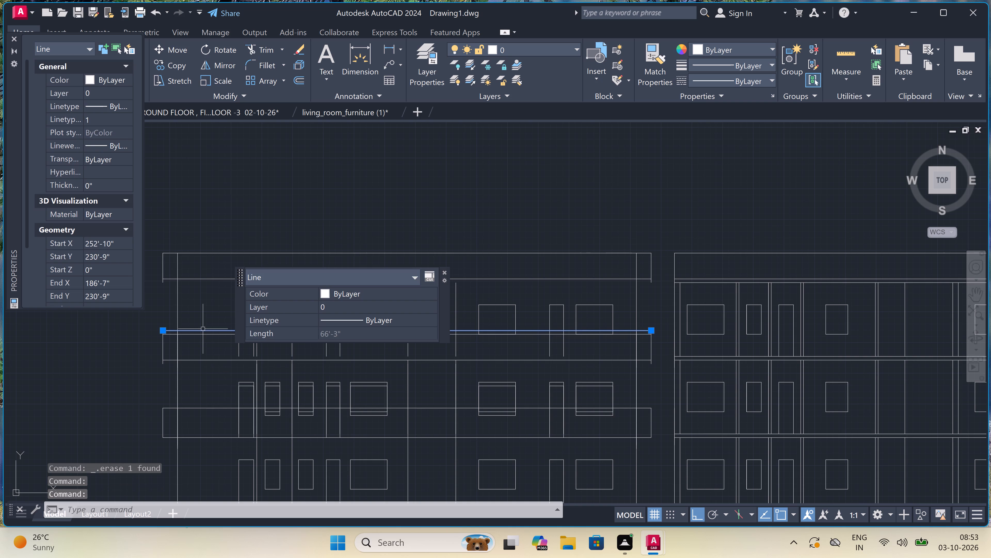
key(Delete)
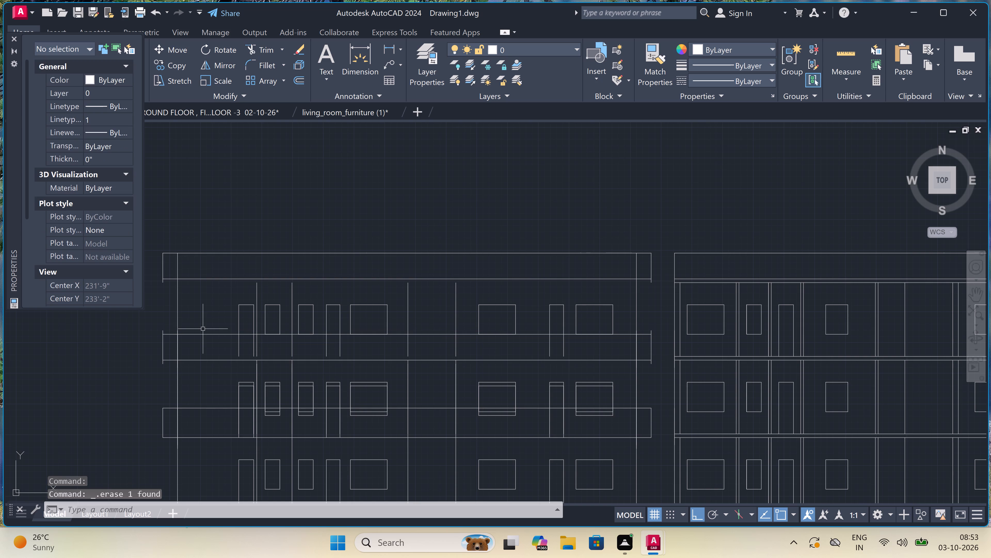
Trim the short vertical stubs overshooting the upper floor band's west end, below and above it, in the FIRST FLOOR PLAN's elevation.
text(TR)
key(space)
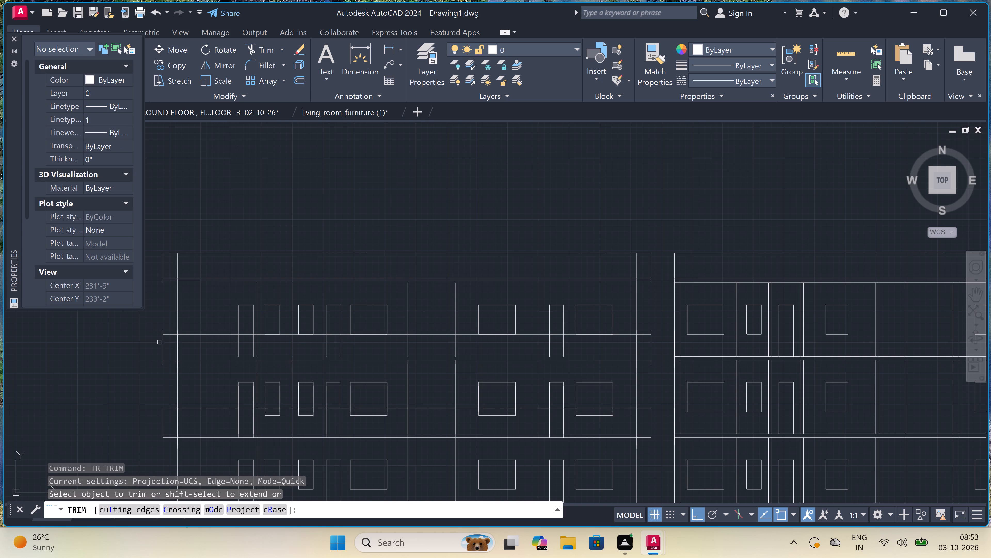
scroll(164, 358, up, 3)
scroll(164, 384, up, 1)
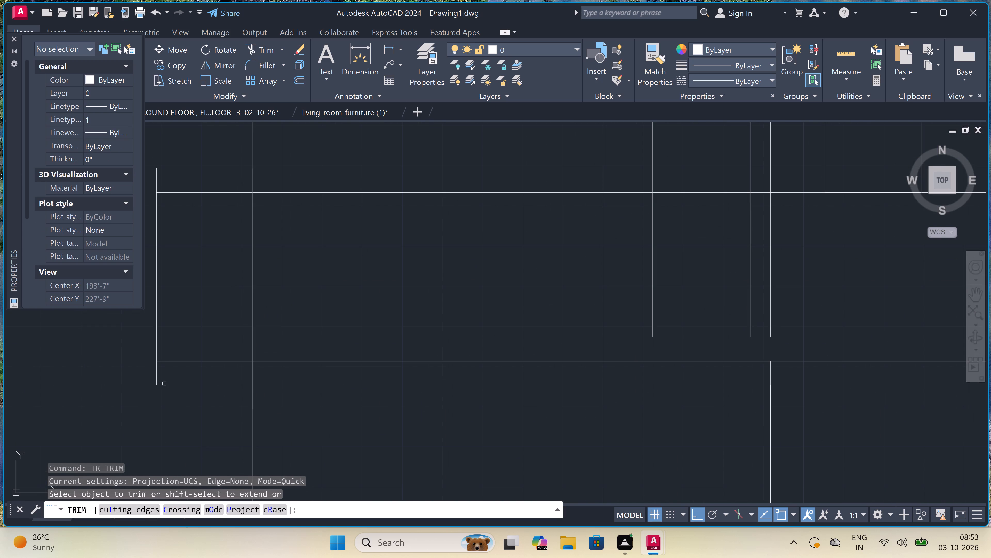
click(165, 382)
double_click(105, 378)
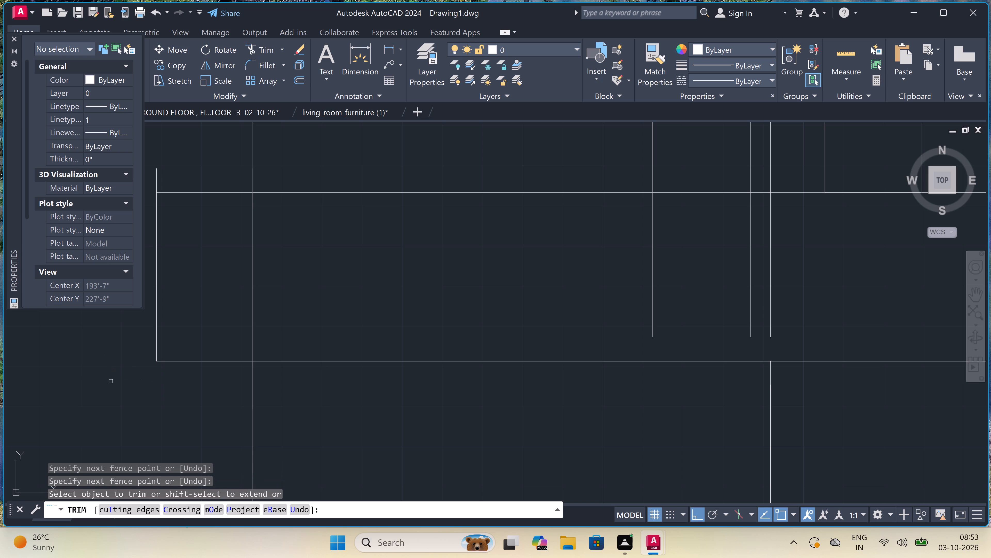
scroll(151, 389, down, 3)
scroll(162, 325, up, 3)
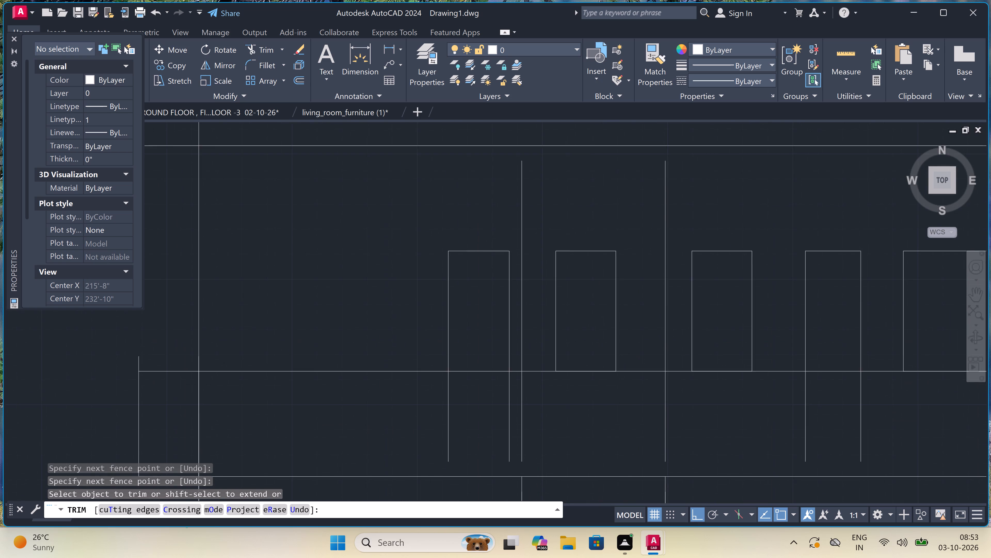
double_click(142, 376)
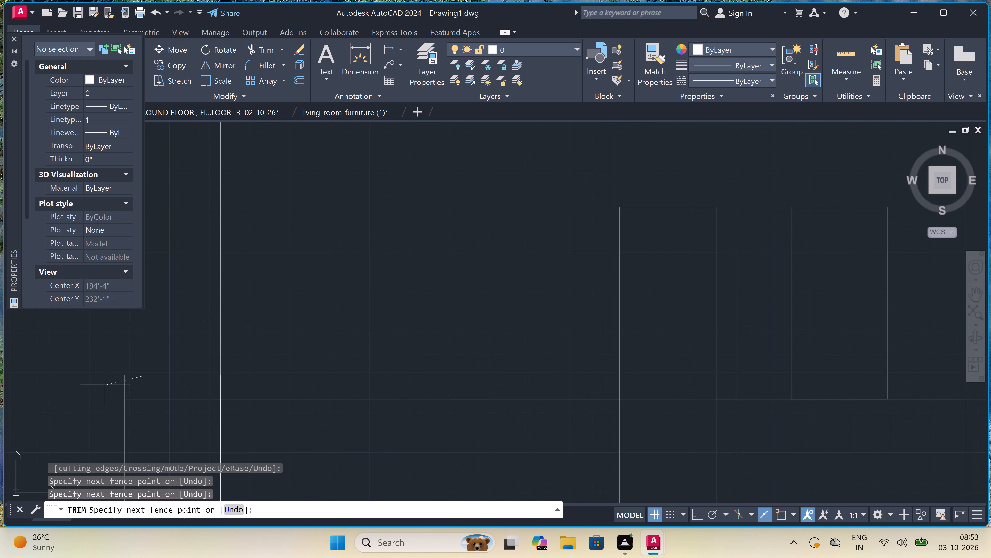
double_click(104, 386)
scroll(168, 366, down, 7)
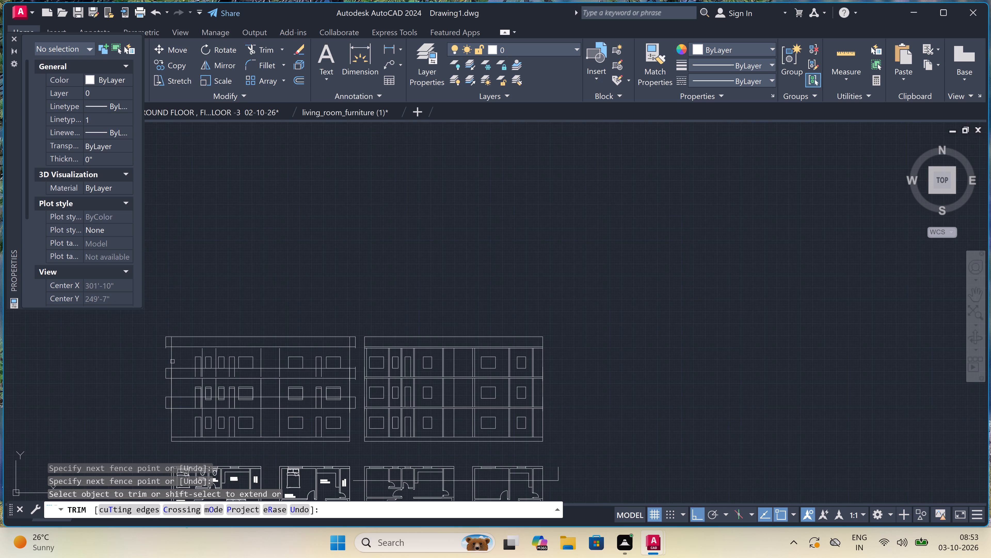
Trim the short vertical stubs overshooting the upper floor band's east end, below and above it, in the same elevation.
scroll(172, 338, down, 2)
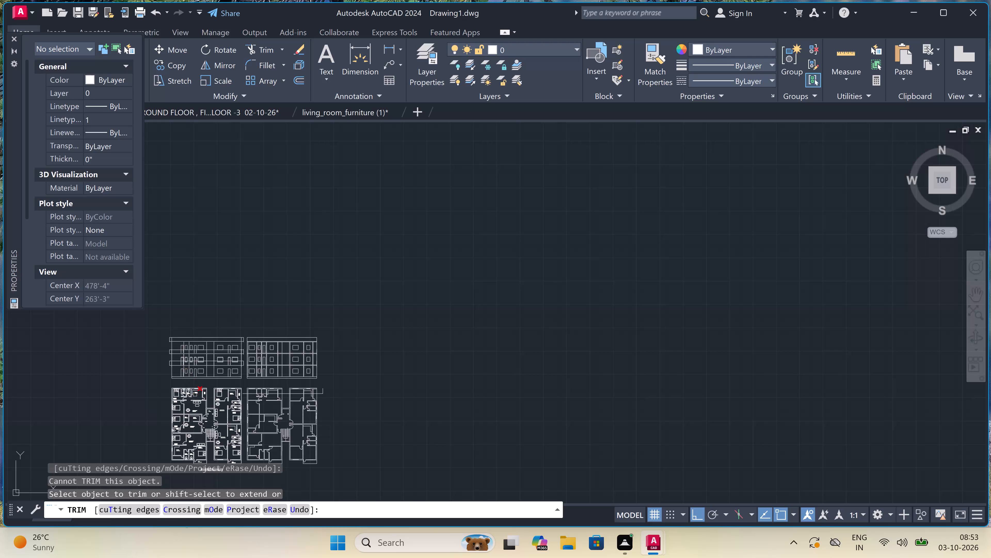
scroll(215, 370, up, 3)
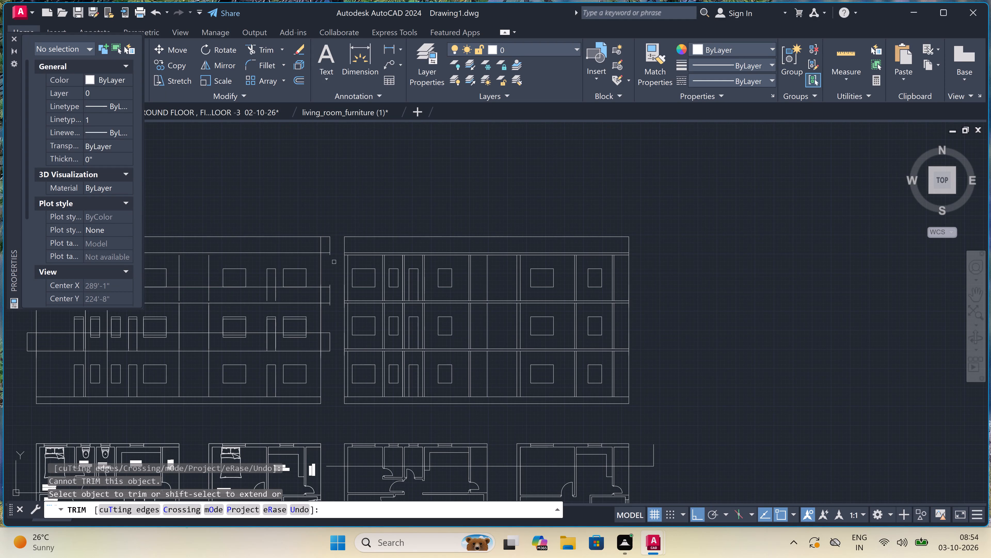
scroll(334, 262, up, 3)
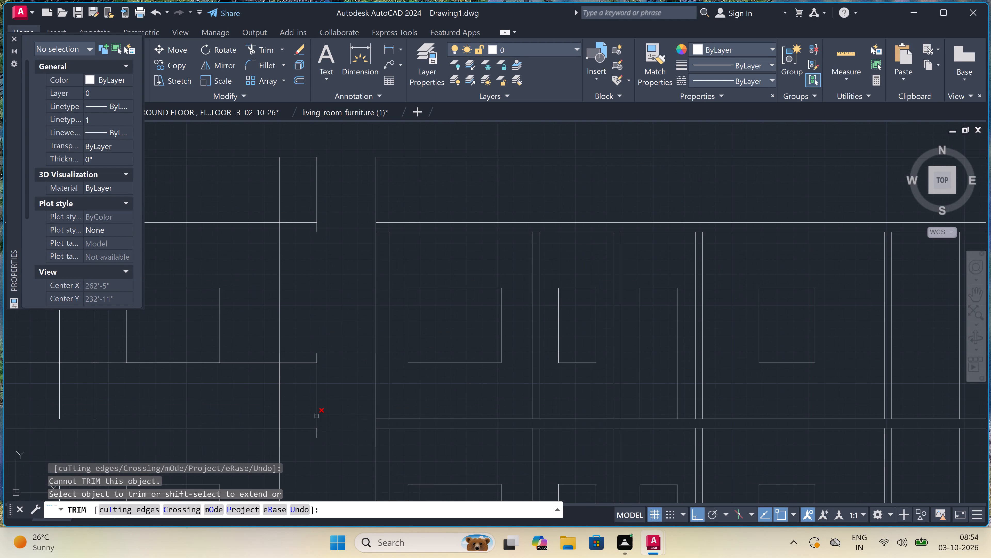
double_click(314, 432)
double_click(337, 430)
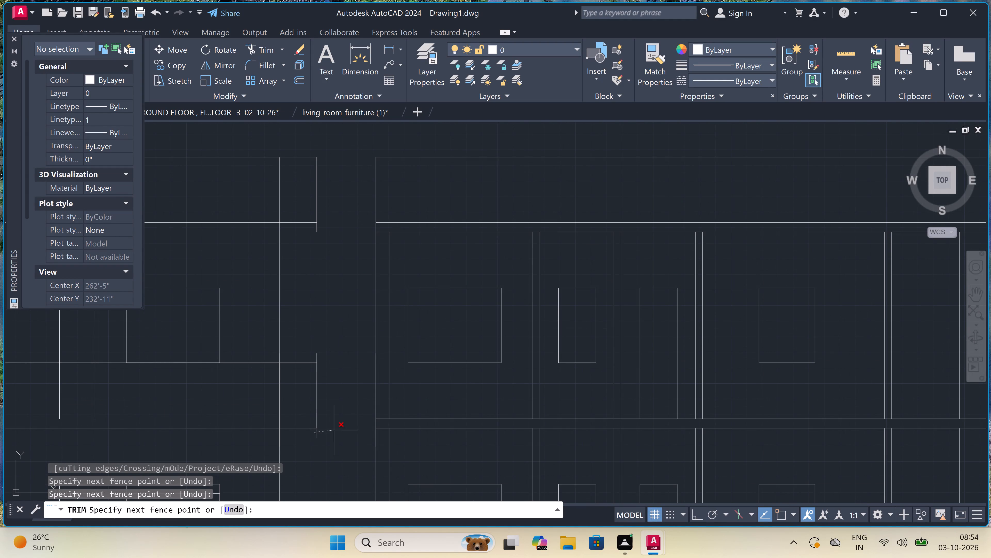
scroll(323, 361, up, 3)
click(323, 361)
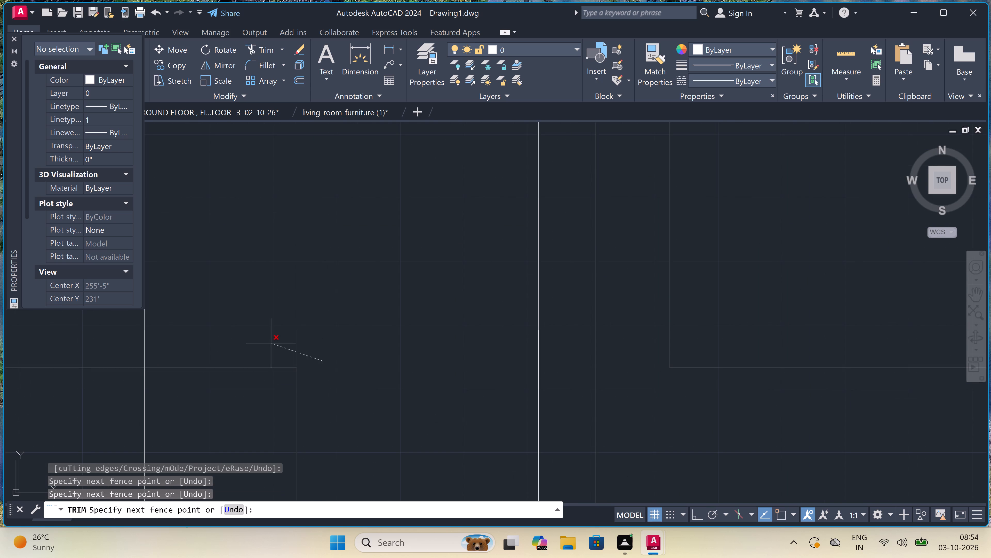
double_click(271, 343)
scroll(276, 343, down, 7)
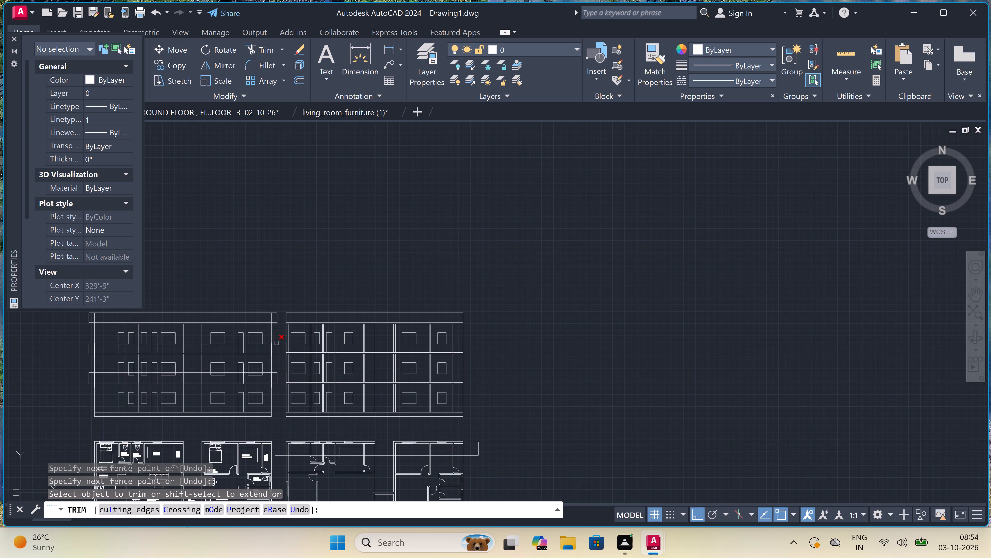
scroll(276, 342, down, 2)
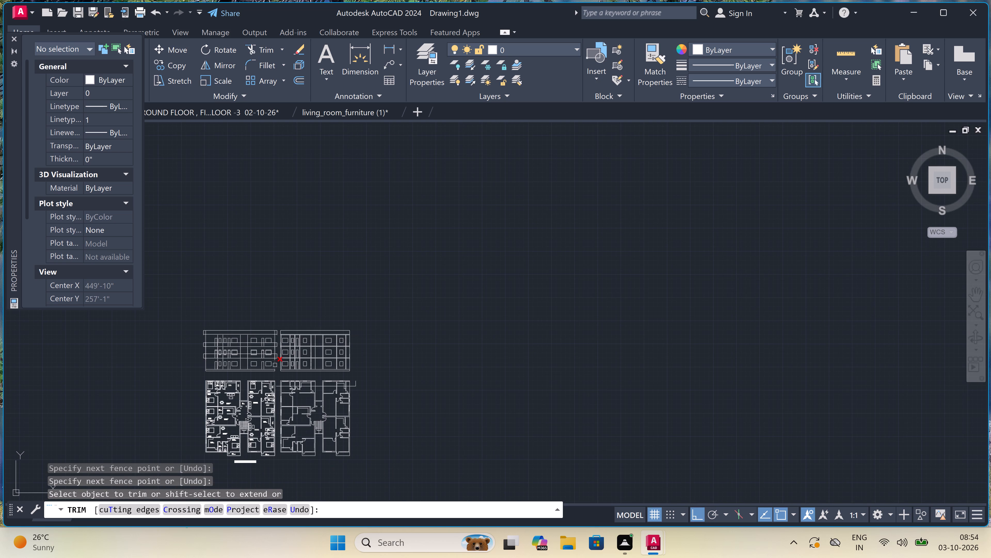
scroll(204, 364, up, 2)
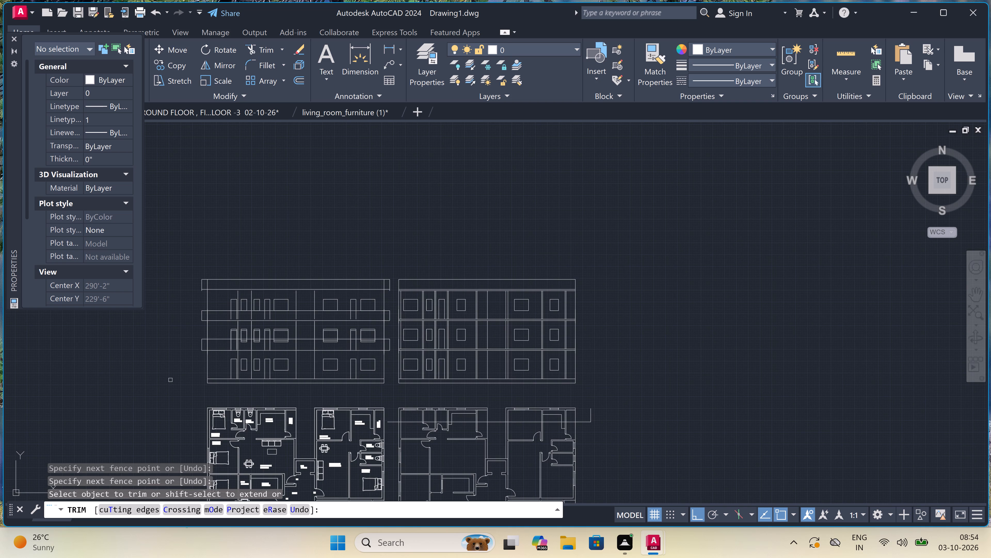
key(Escape)
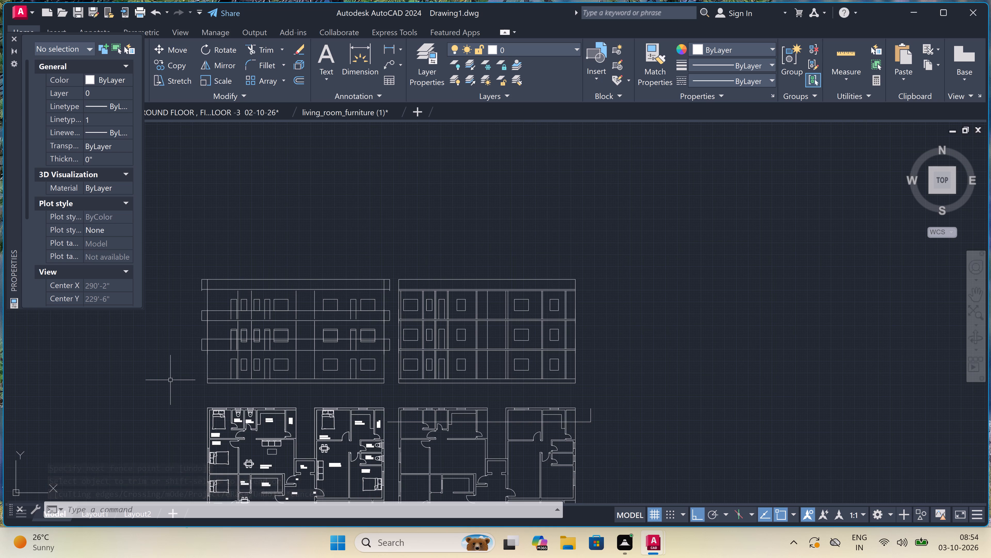
Extend the two central verticals of the FIRST FLOOR PLAN's elevation through the roof band to its top line and across the floor bands.
text(EX)
key(space)
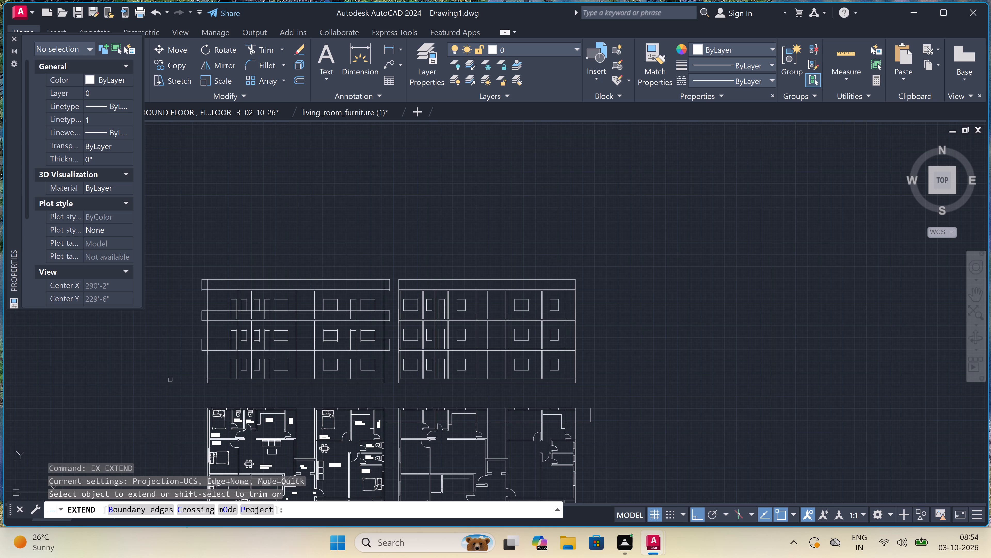
scroll(195, 351, down, 2)
scroll(204, 345, up, 3)
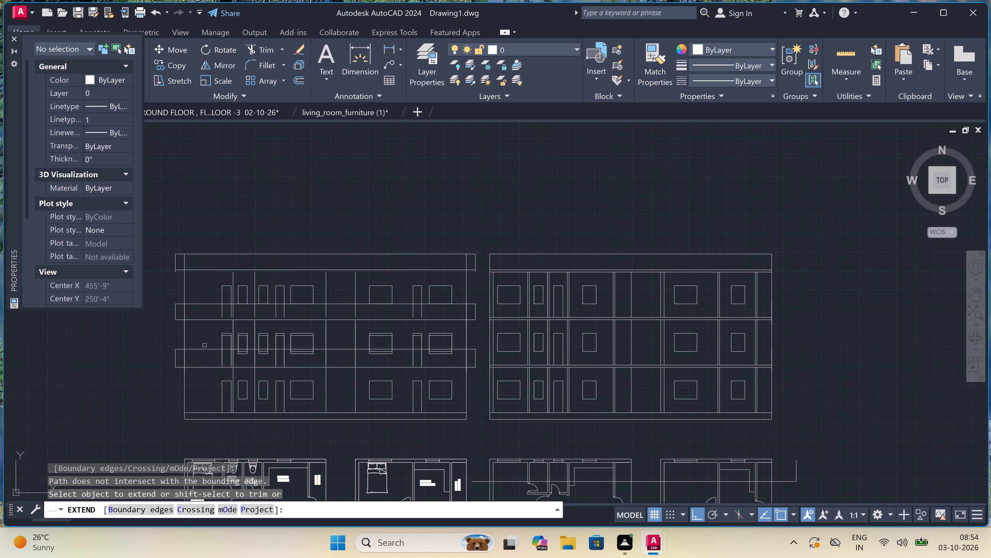
click(322, 279)
click(362, 280)
double_click(361, 277)
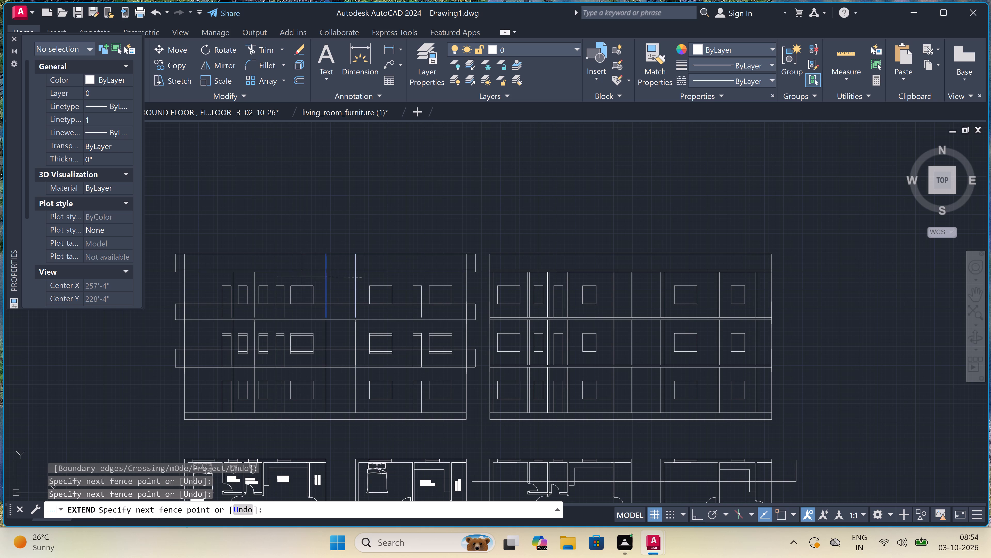
double_click(301, 277)
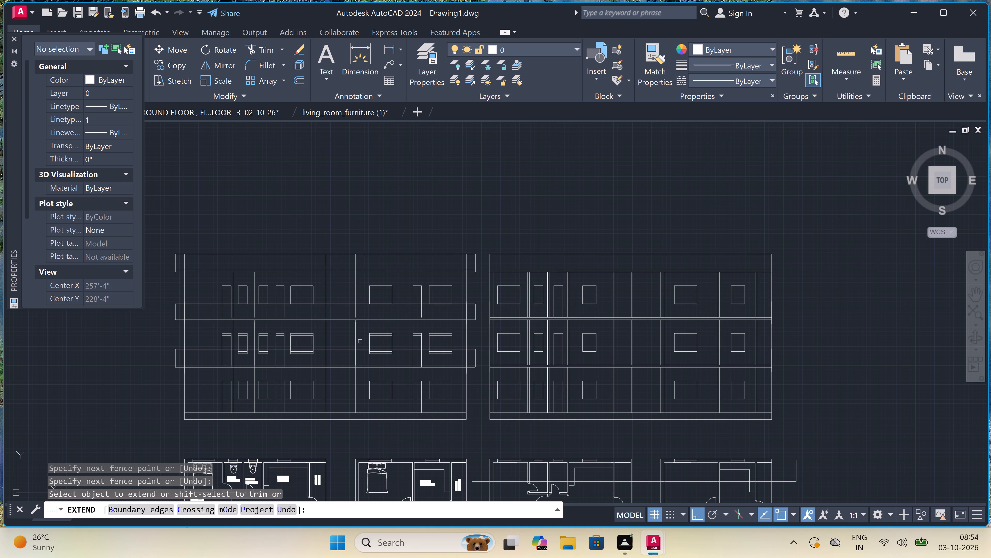
double_click(359, 335)
triple_click(307, 334)
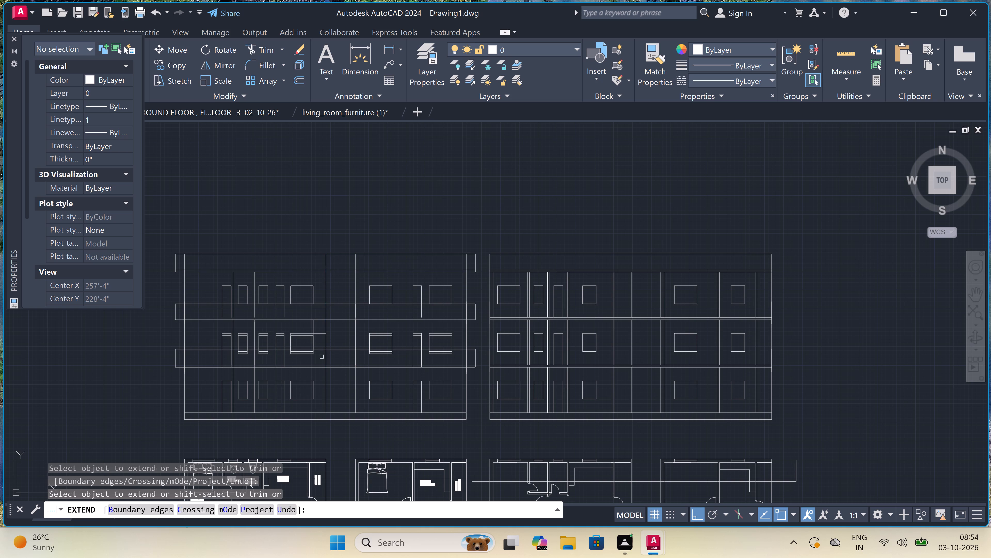
double_click(365, 375)
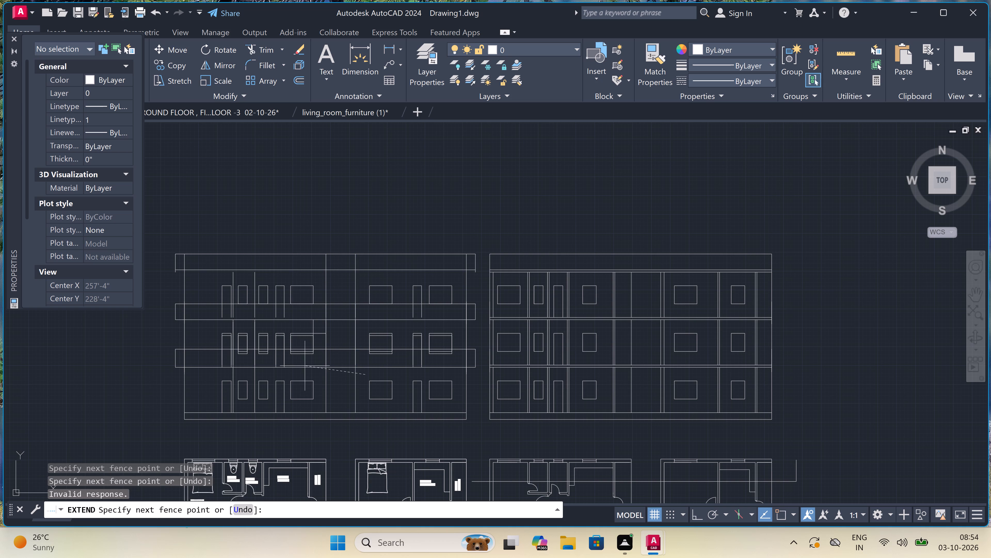
click(299, 371)
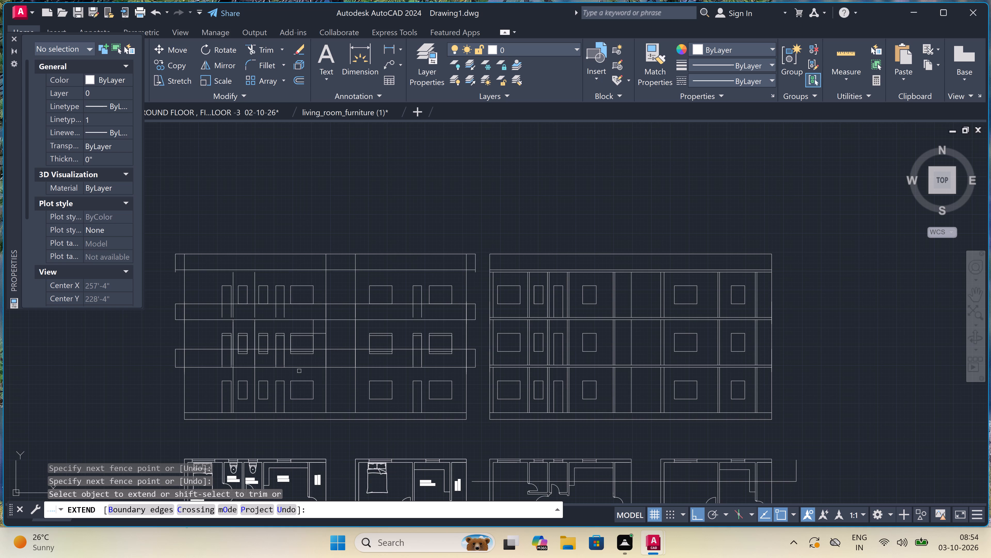
key(Escape)
Trim the roof band and both floor bands' horizontal lines between the two central verticals of the FIRST FLOOR PLAN's elevation.
text(TR)
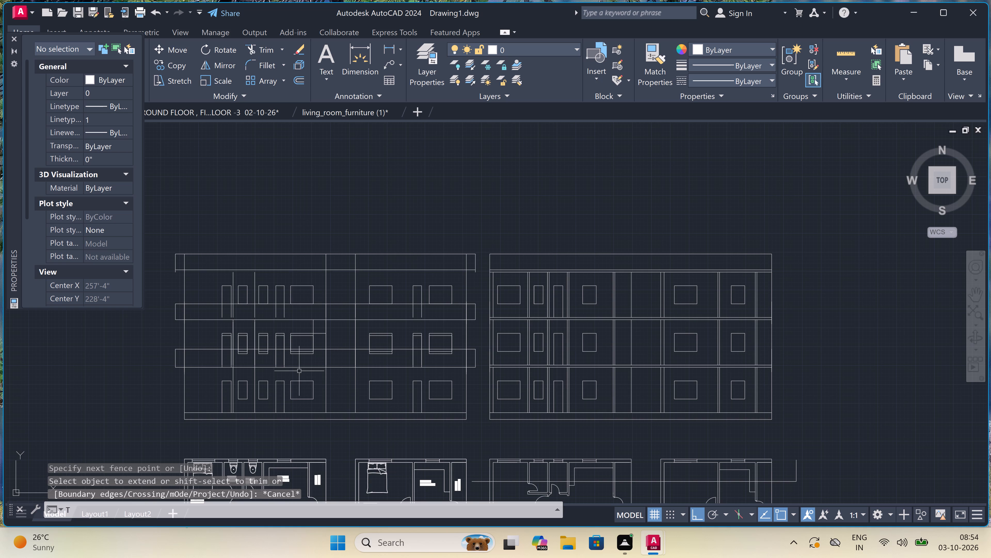
key(space)
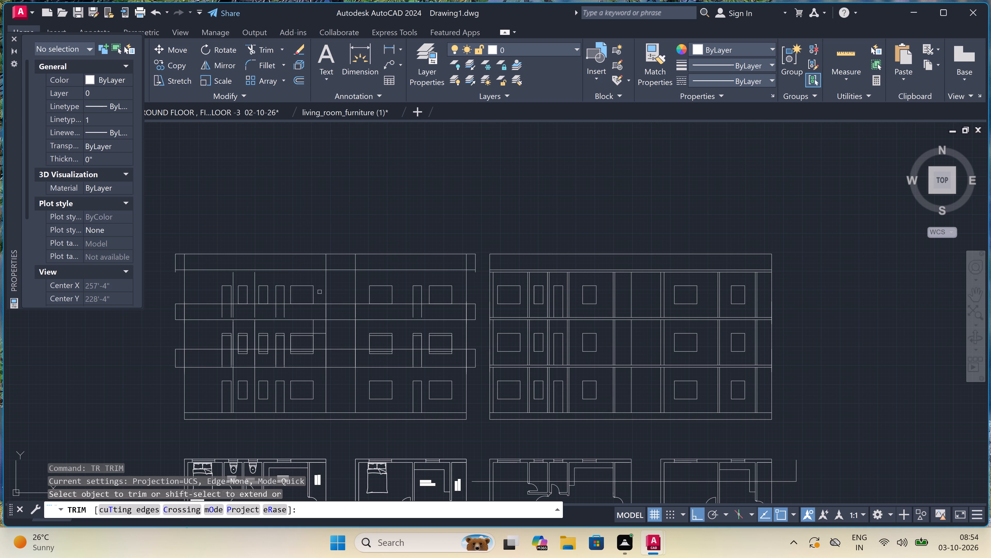
click(340, 259)
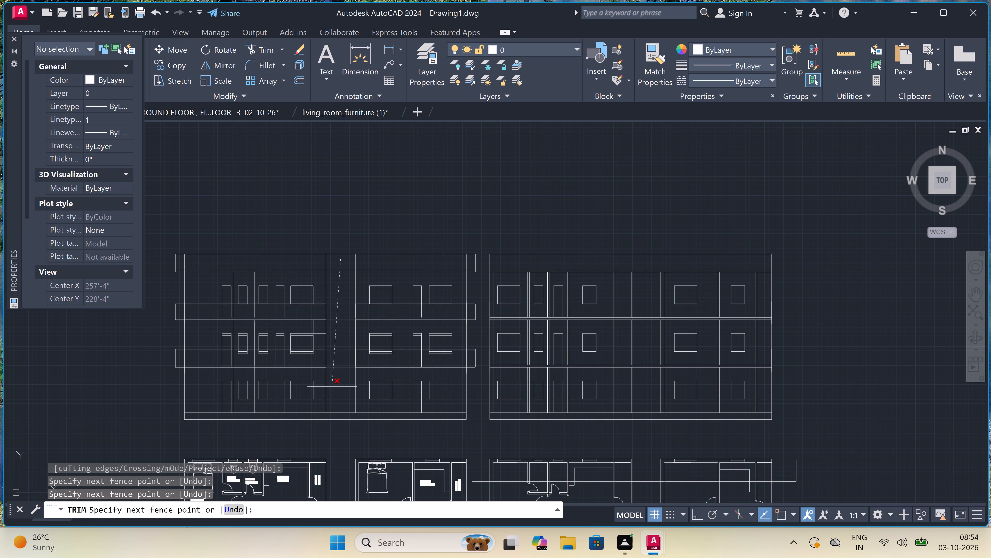
click(333, 392)
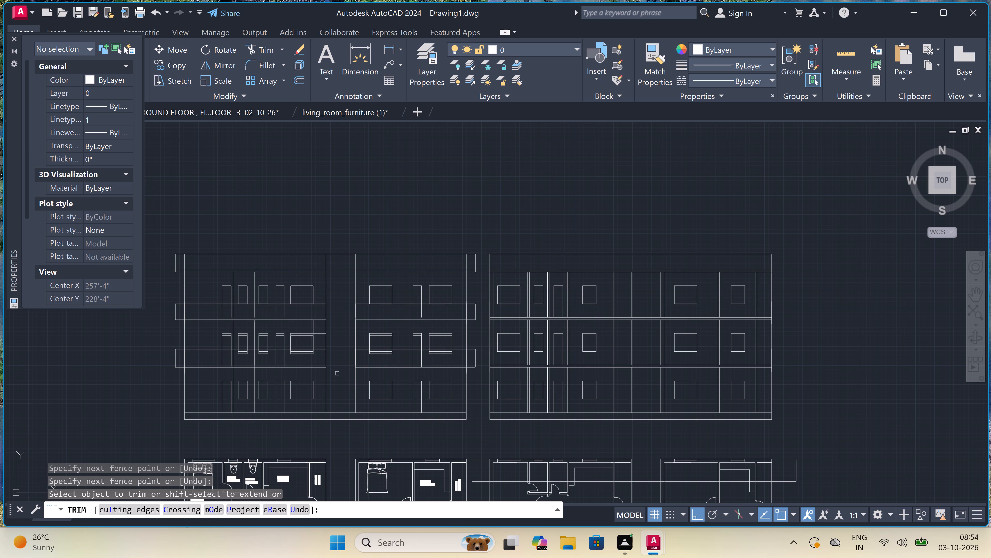
key(Escape)
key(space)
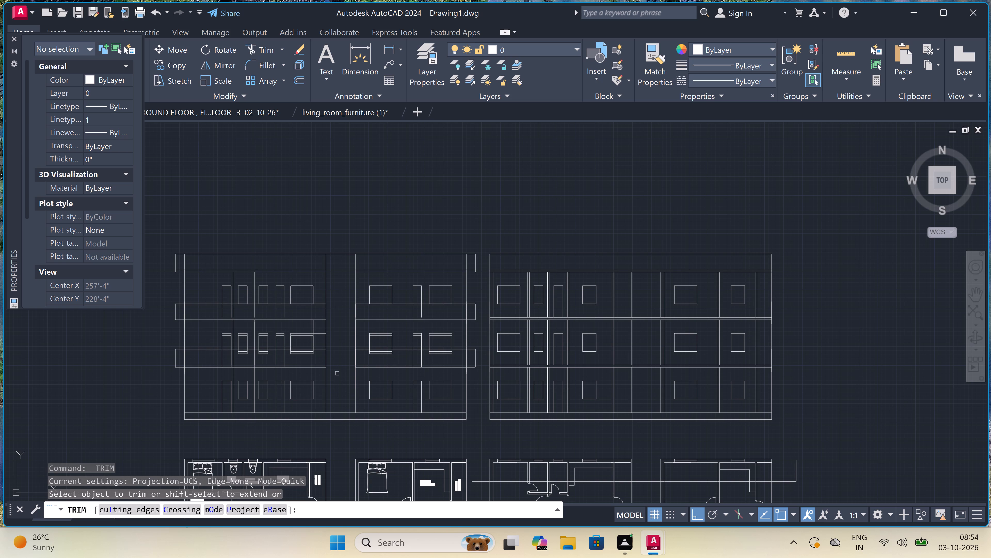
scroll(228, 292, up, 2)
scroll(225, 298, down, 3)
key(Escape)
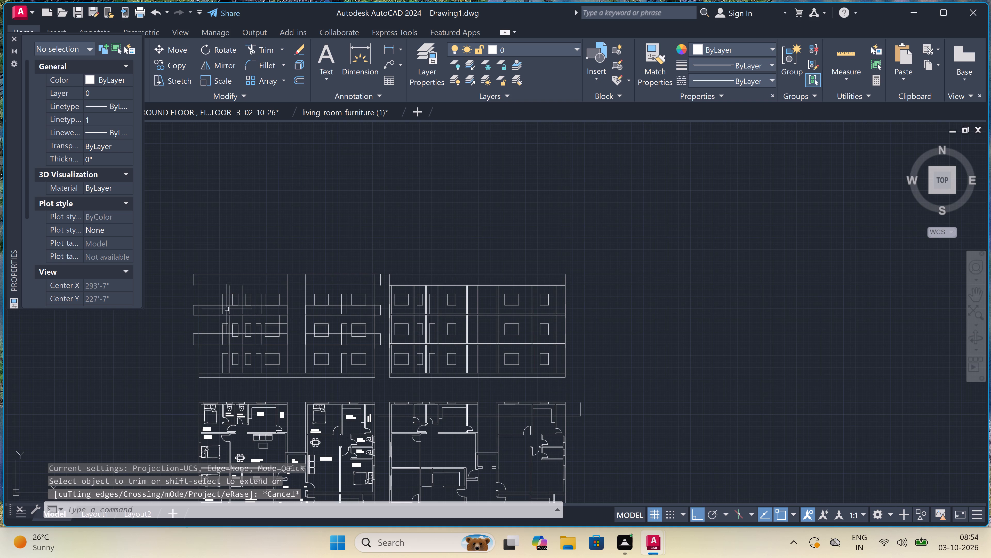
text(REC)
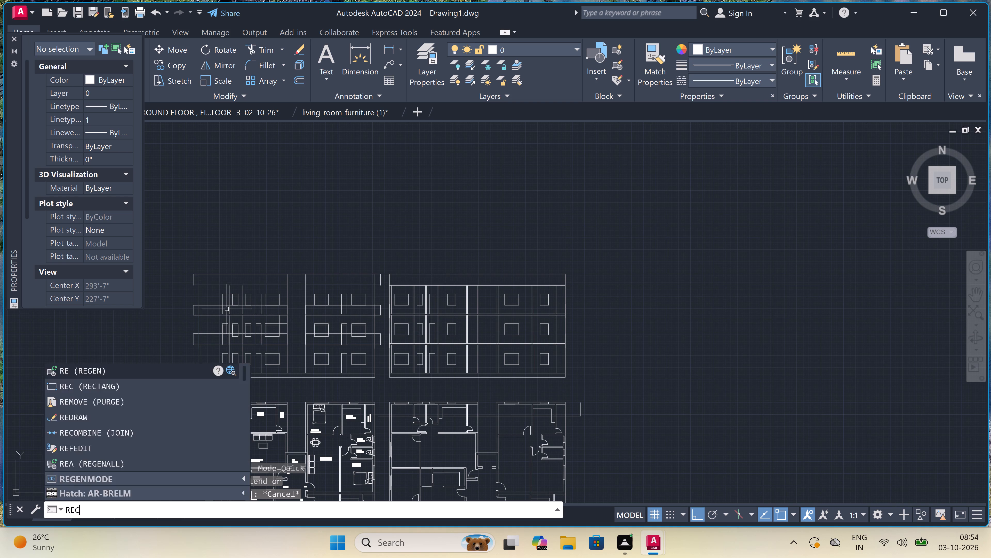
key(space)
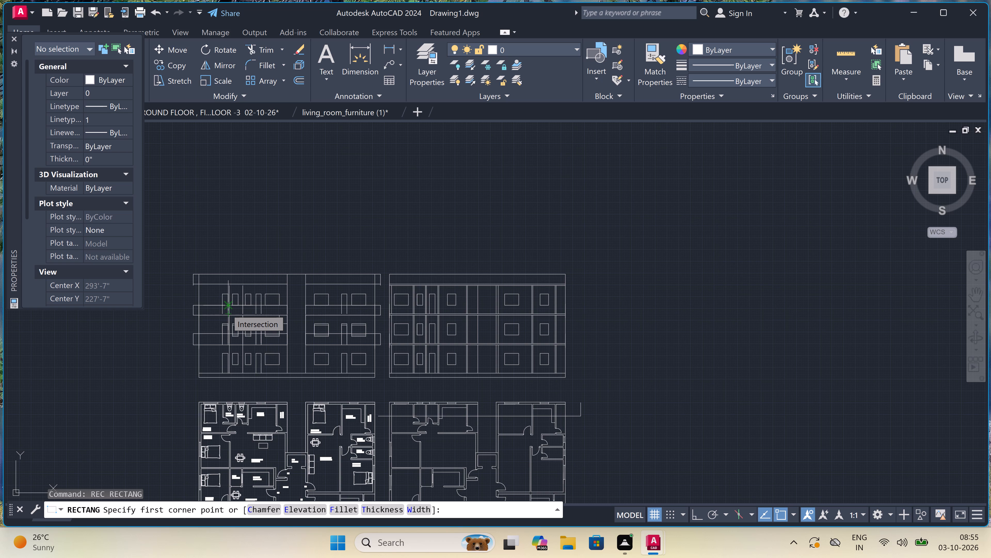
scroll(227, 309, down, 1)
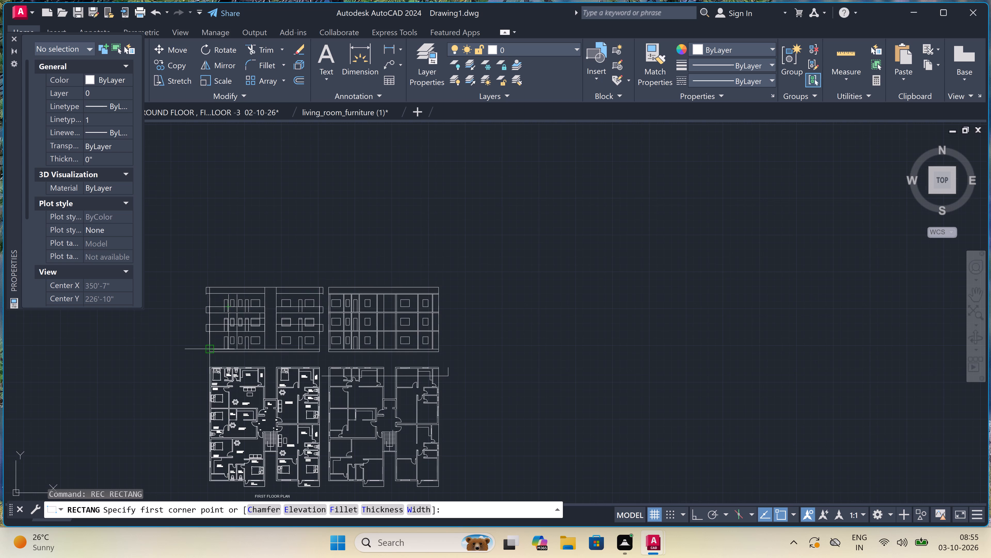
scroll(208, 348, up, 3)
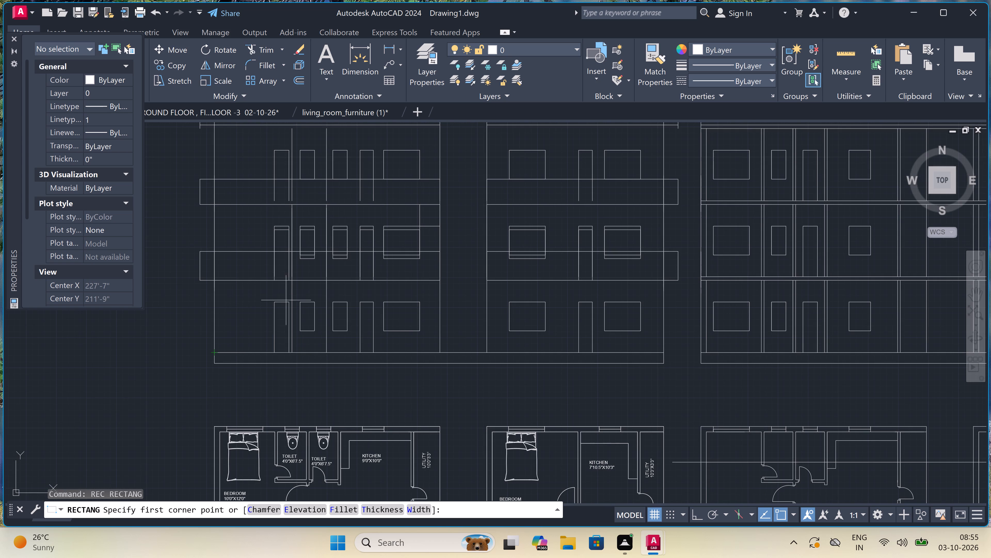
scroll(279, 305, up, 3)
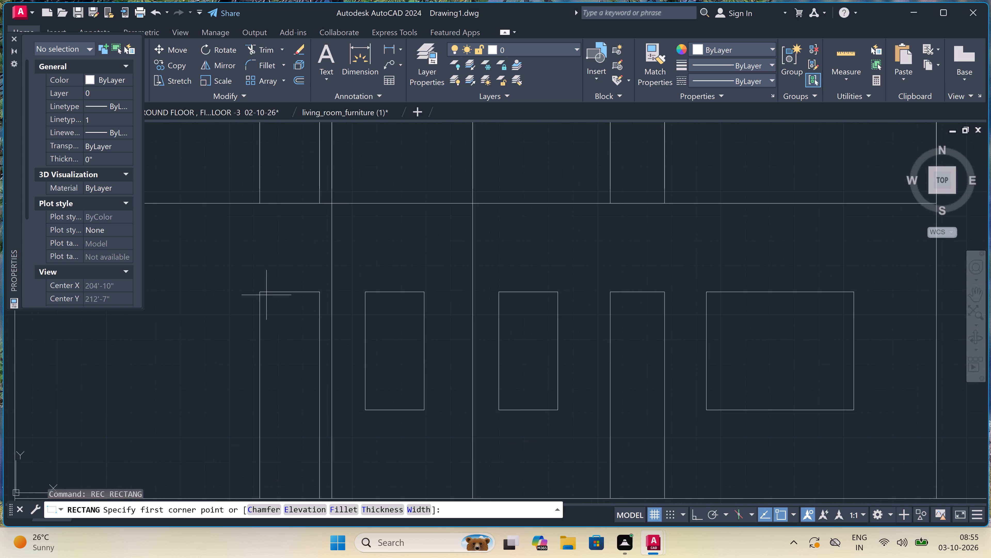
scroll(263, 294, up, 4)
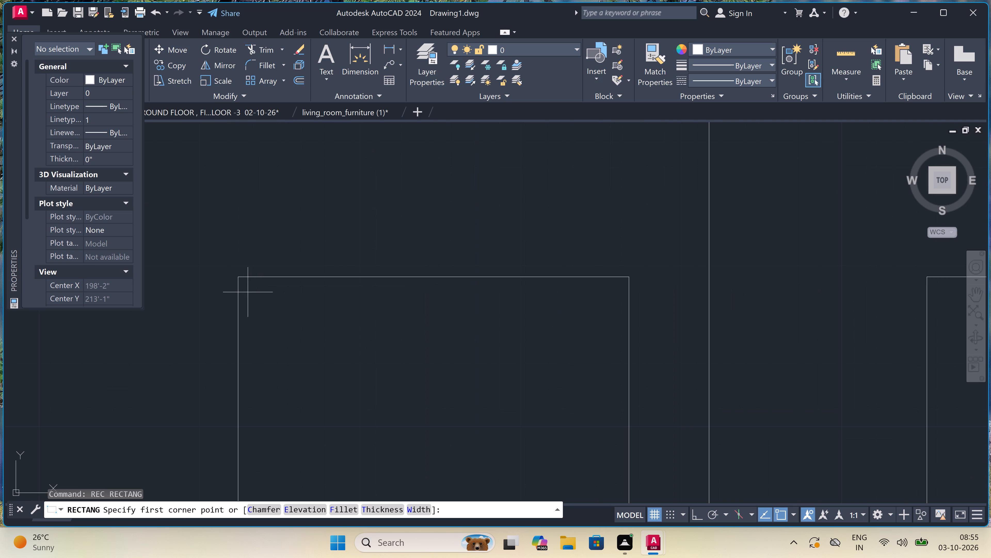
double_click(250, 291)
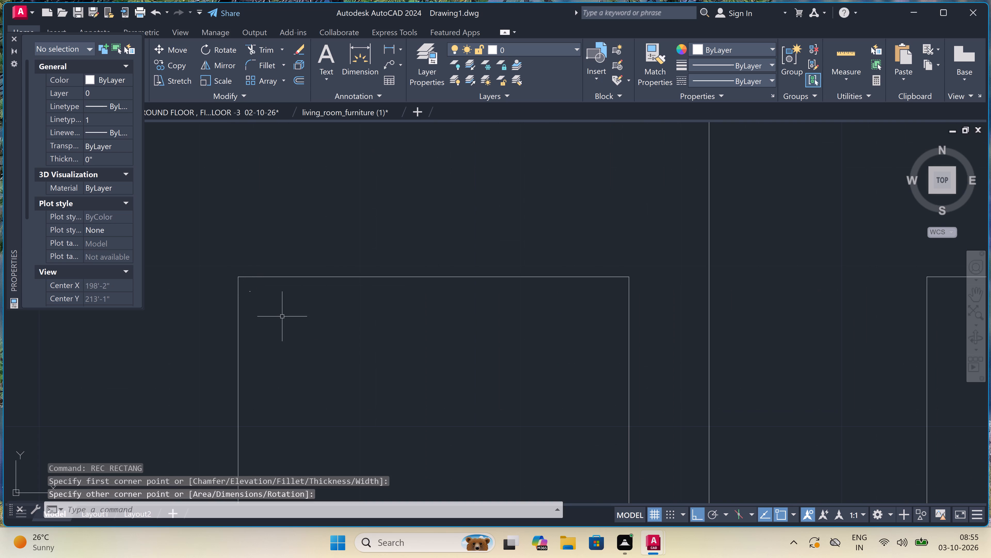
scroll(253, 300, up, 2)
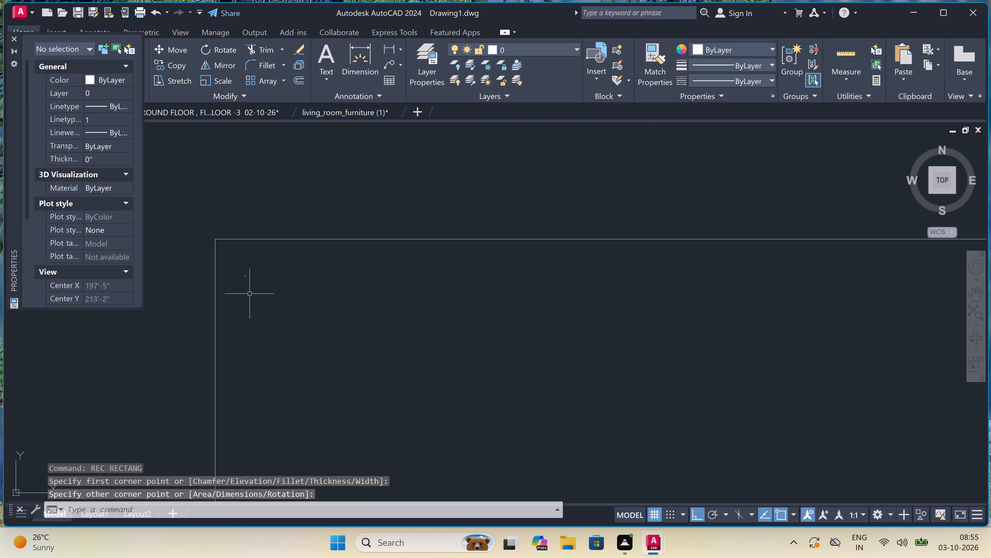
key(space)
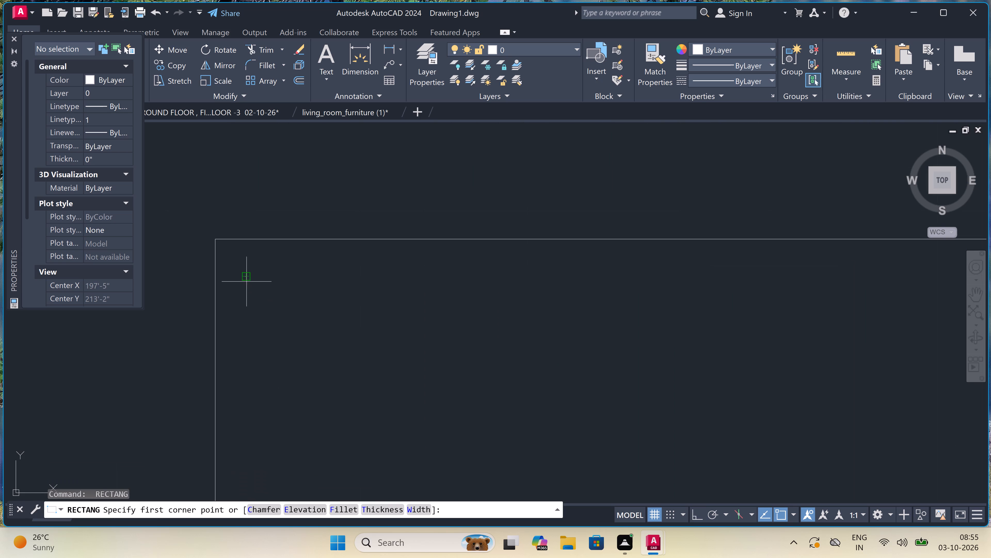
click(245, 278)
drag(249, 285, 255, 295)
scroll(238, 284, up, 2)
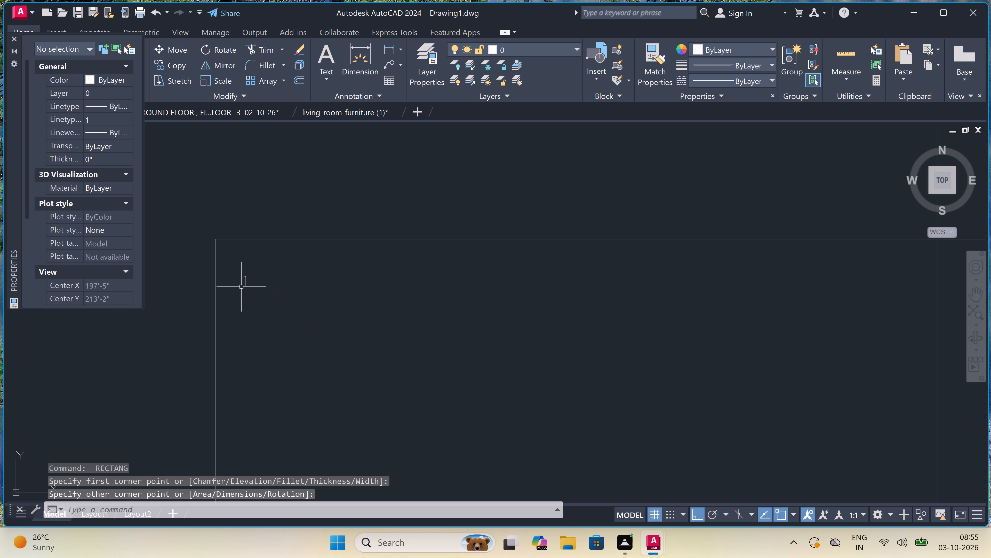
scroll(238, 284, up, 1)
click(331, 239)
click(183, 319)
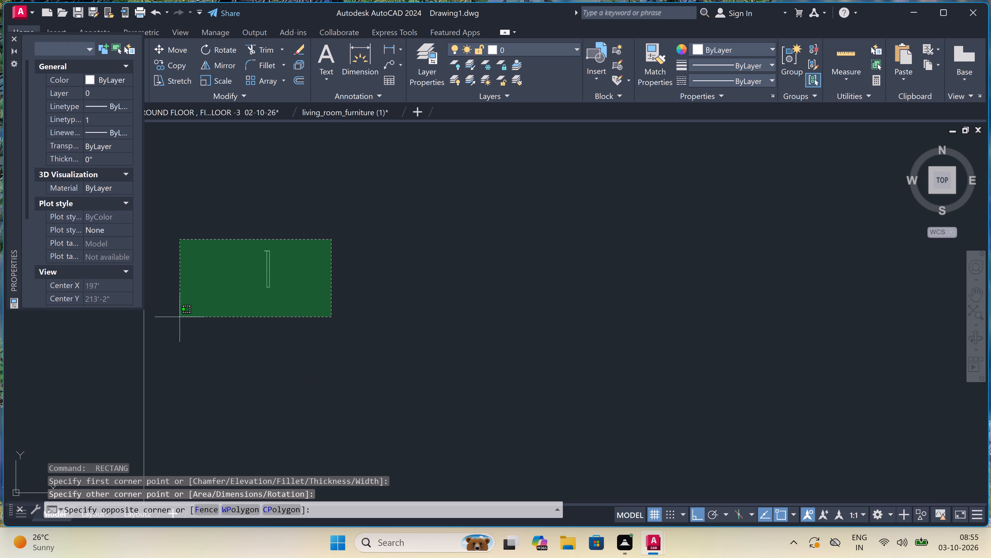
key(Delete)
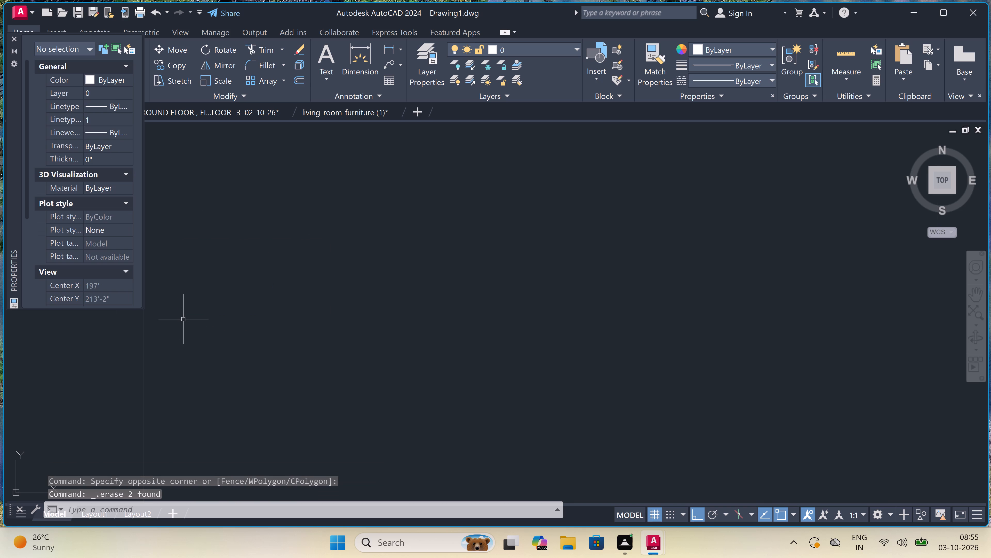
Draw a rectangle just inside the outline of the westernmost ground-storey door in the FIRST FLOOR PLAN's elevation, leaving a thin frame all round.
text(REC)
key(space)
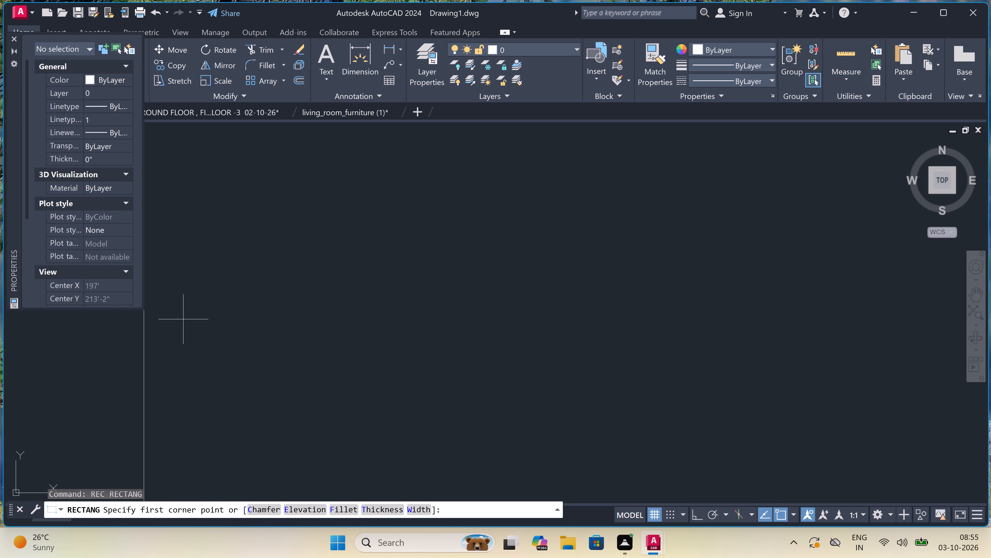
scroll(183, 319, down, 3)
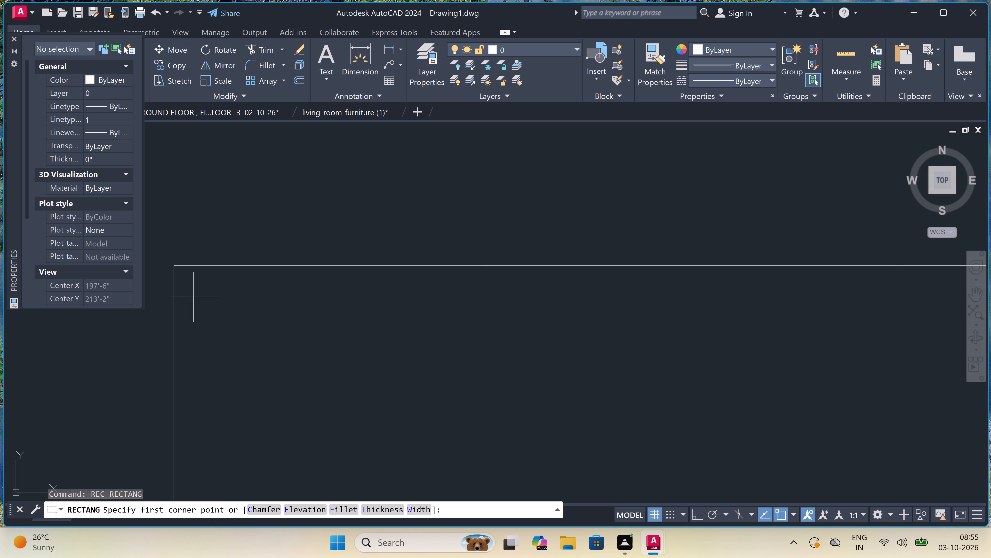
drag(194, 292, 197, 295)
scroll(309, 352, down, 4)
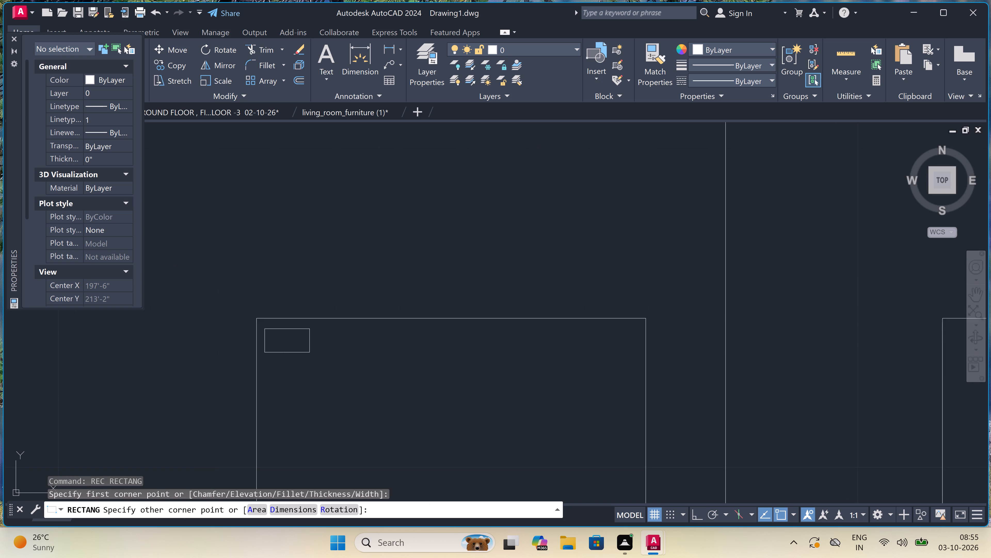
scroll(309, 352, down, 1)
scroll(330, 385, down, 2)
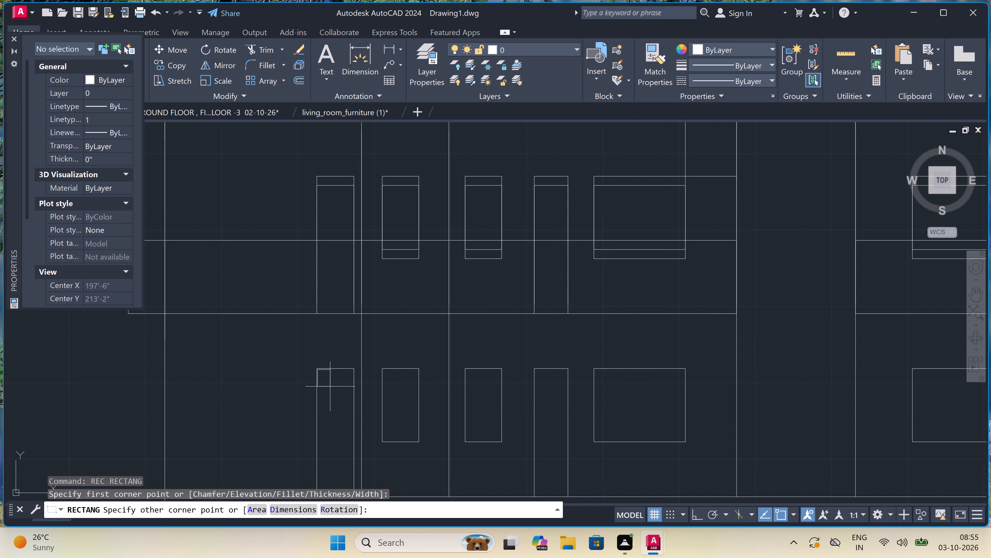
scroll(339, 406, down, 2)
scroll(340, 443, up, 4)
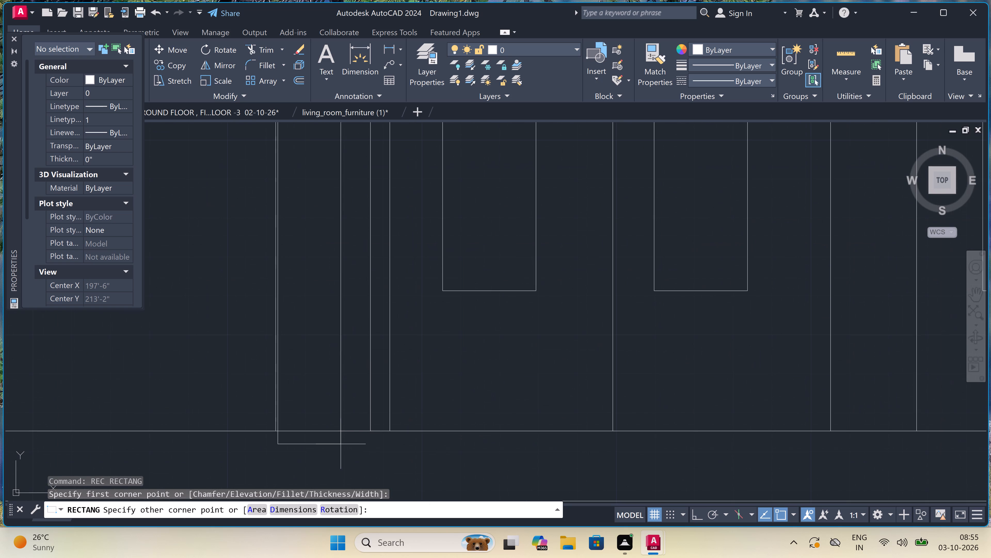
scroll(351, 432, up, 3)
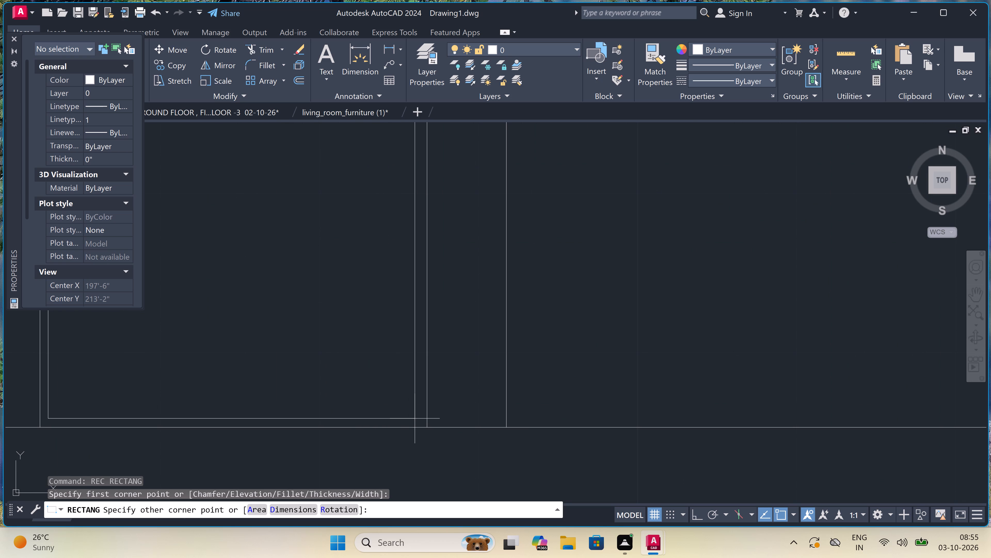
scroll(415, 419, up, 4)
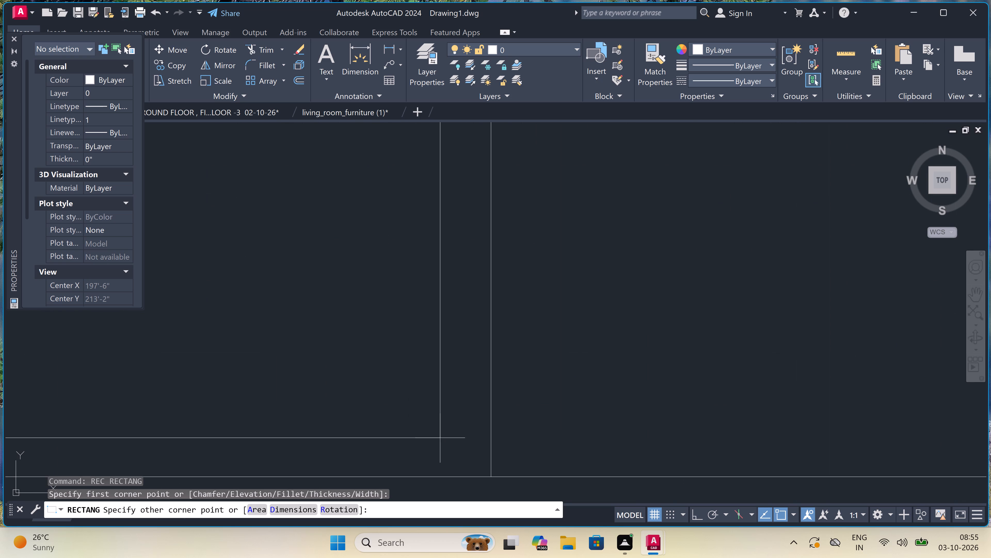
scroll(444, 444, down, 4)
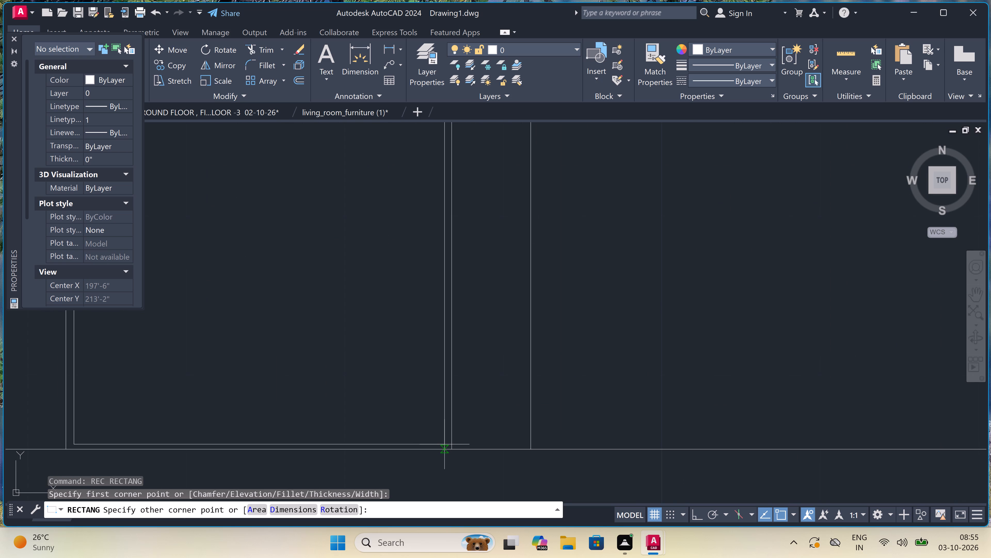
scroll(444, 444, up, 2)
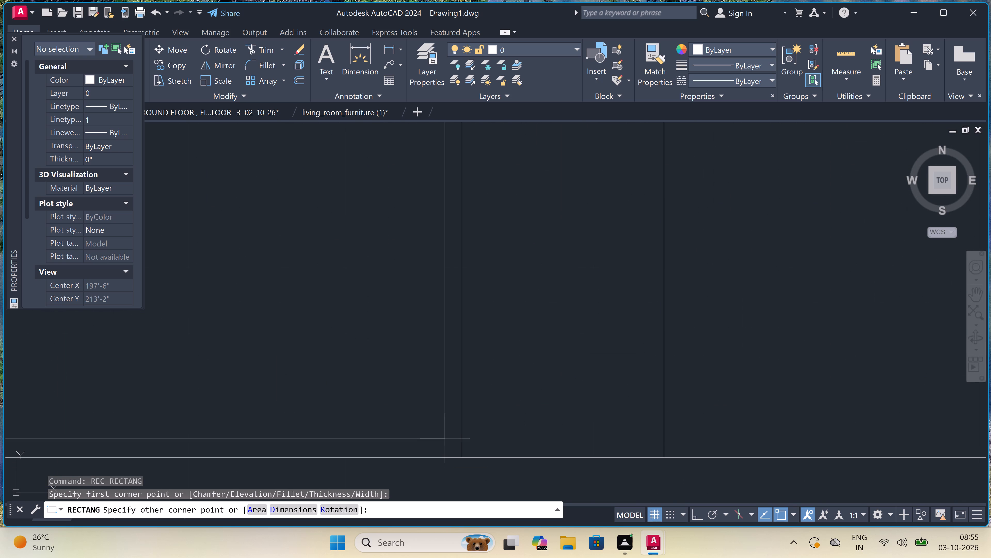
click(446, 441)
Draw a smaller upright rectangle inside the same door as its inset panel, with a wider margin on all sides.
scroll(404, 386, down, 4)
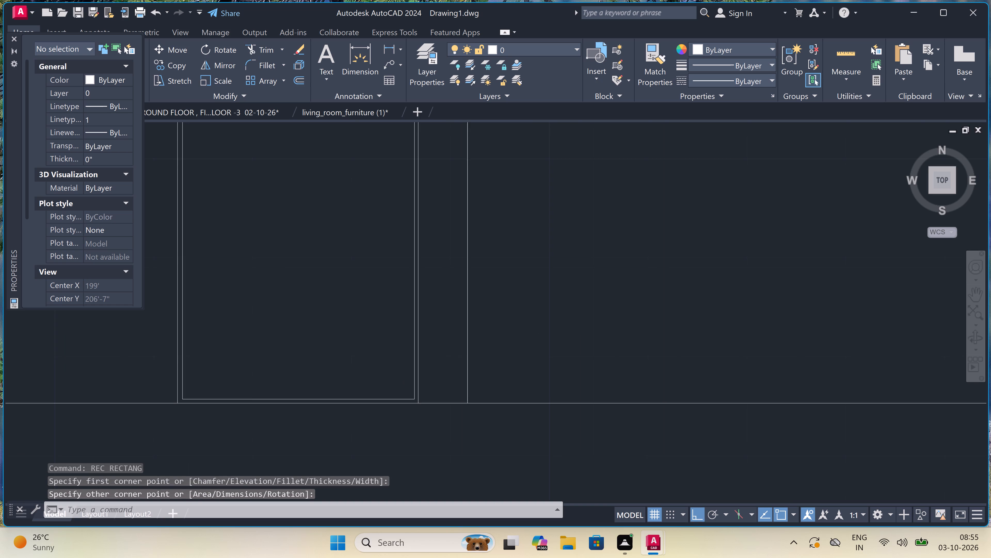
scroll(404, 385, down, 2)
scroll(392, 363, up, 2)
scroll(392, 363, down, 1)
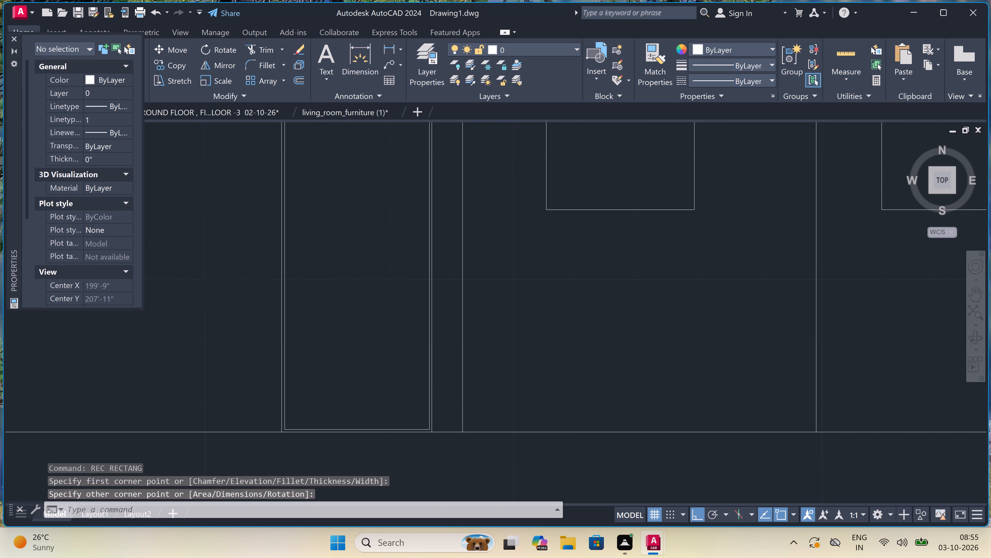
key(space)
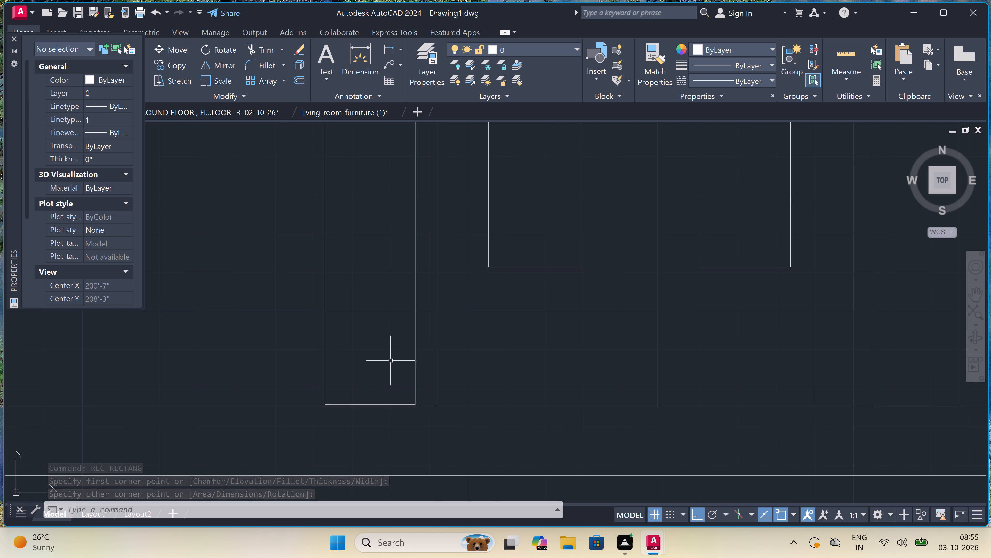
scroll(390, 360, down, 2)
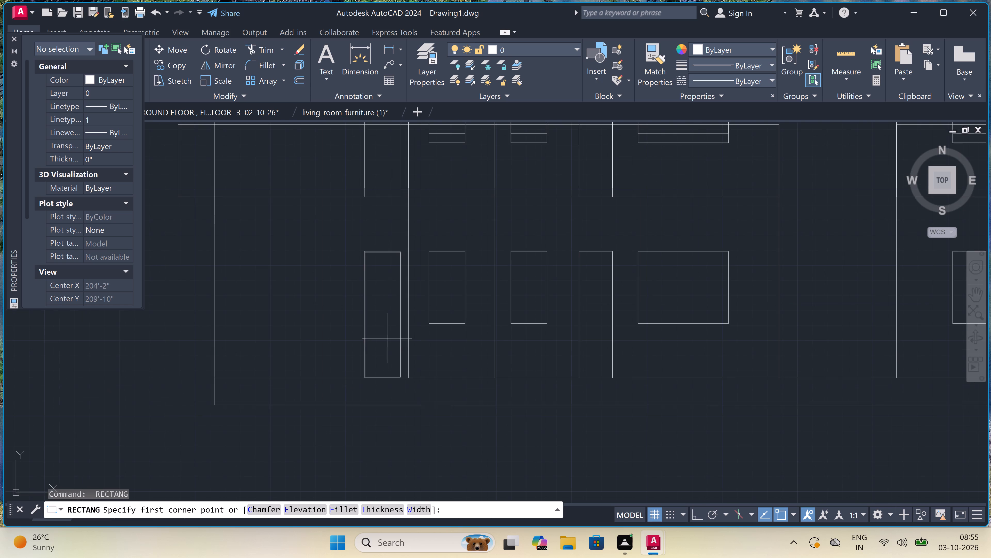
scroll(389, 292, up, 1)
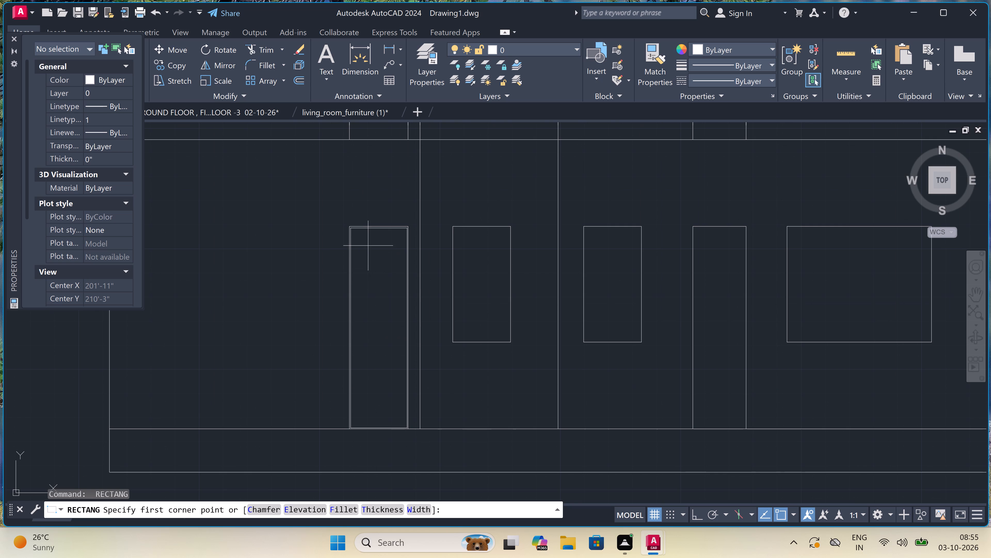
click(362, 244)
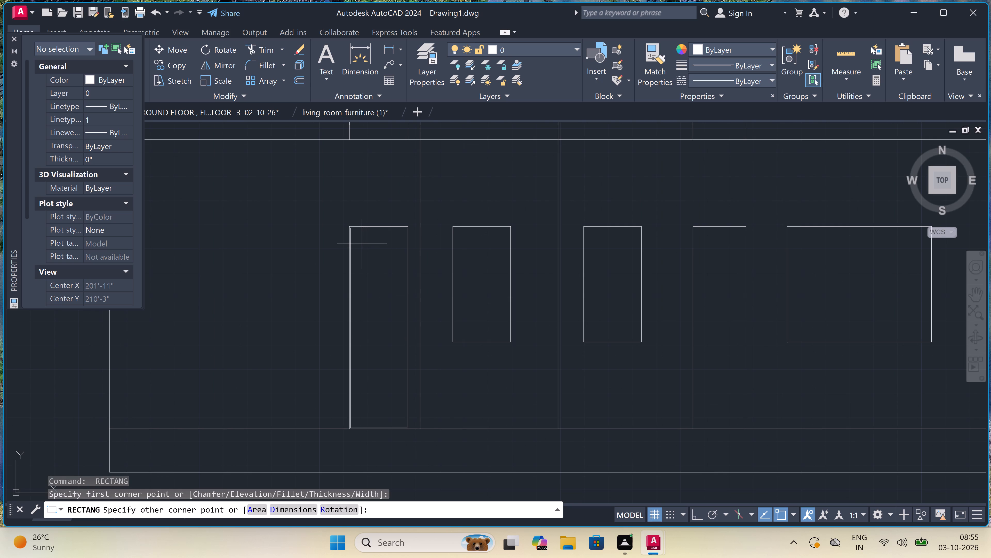
click(395, 413)
Draw a small circle as the knob of the westernmost ground-storey door, at mid-height just inside the west edge of its inset panel.
scroll(382, 306, down, 2)
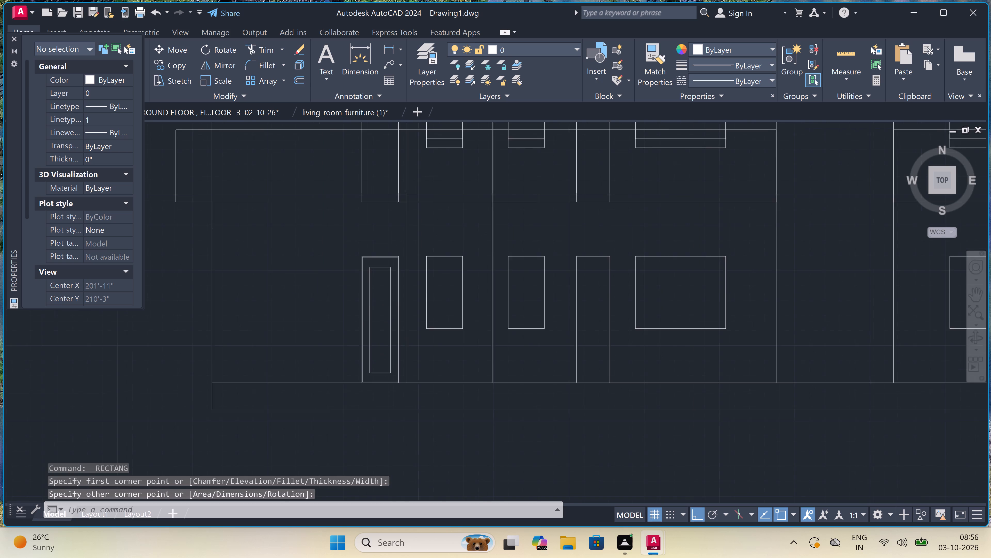
scroll(382, 306, down, 4)
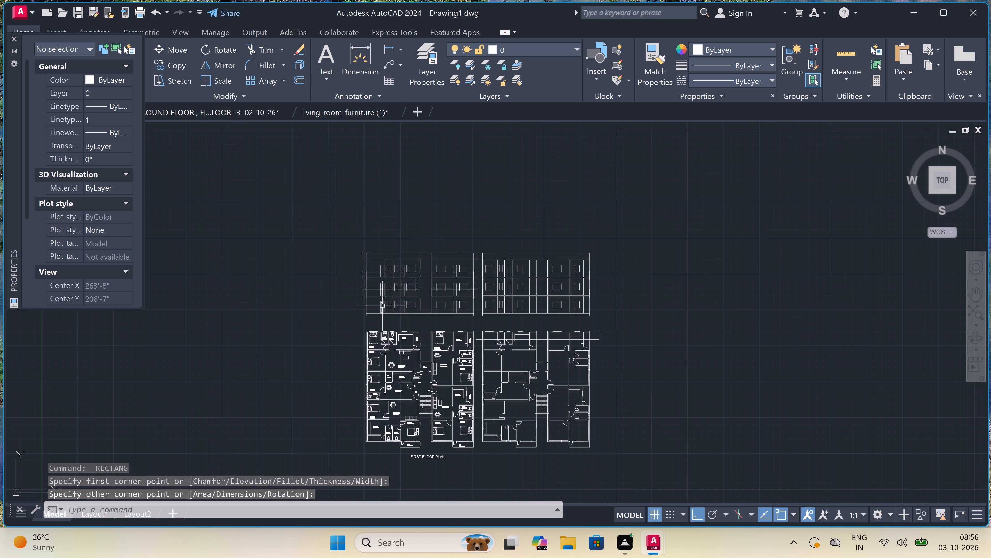
scroll(382, 306, up, 4)
scroll(382, 306, down, 4)
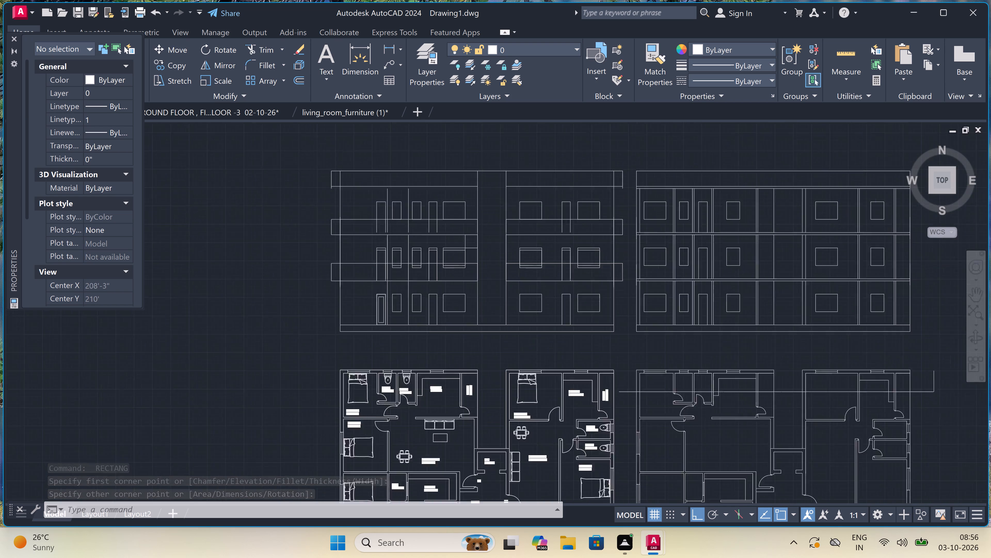
scroll(382, 306, up, 4)
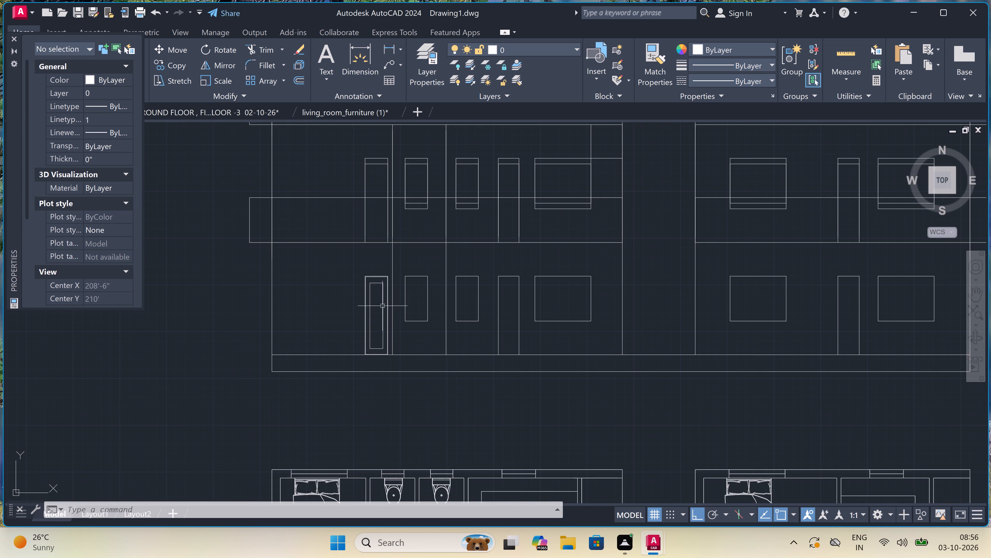
scroll(381, 314, down, 4)
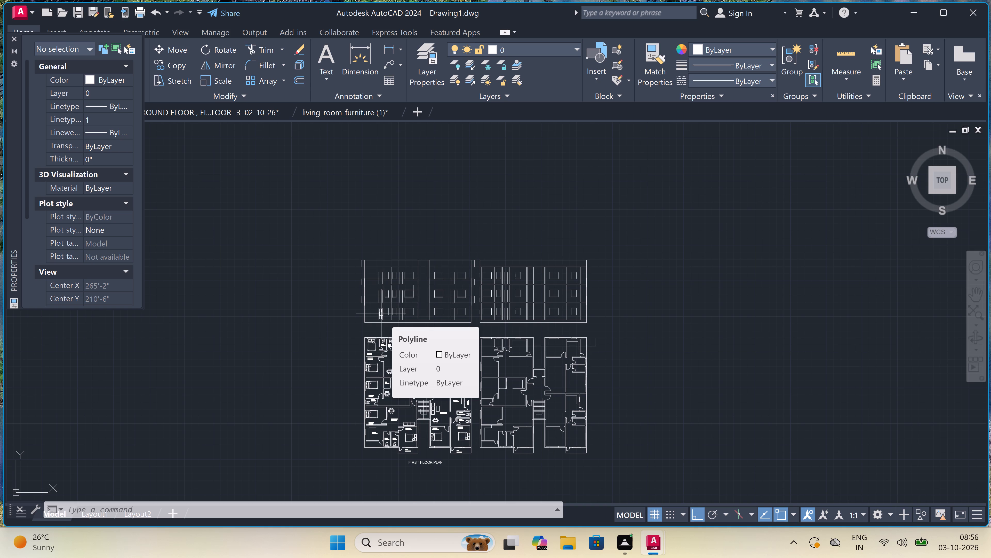
scroll(381, 314, up, 4)
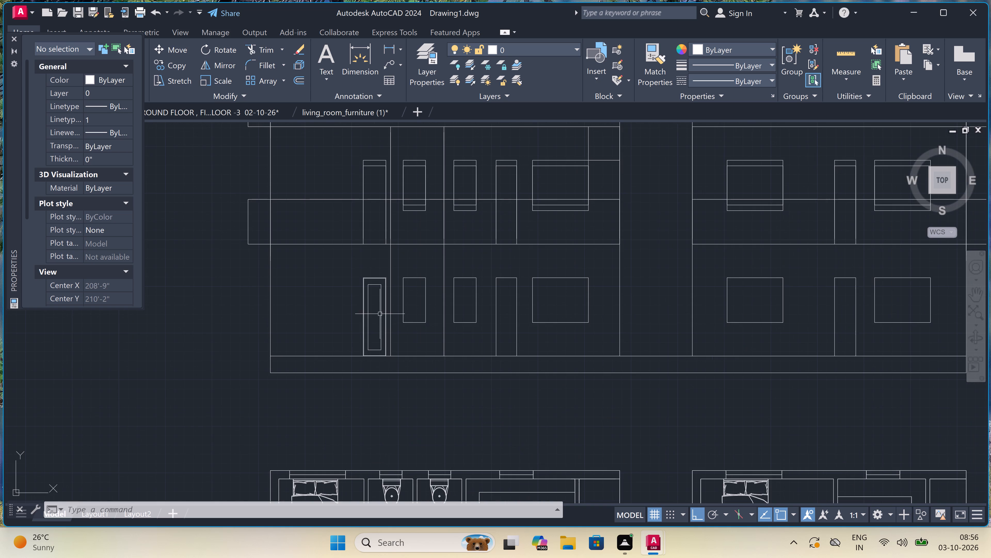
scroll(378, 313, up, 3)
text(C)
key(space)
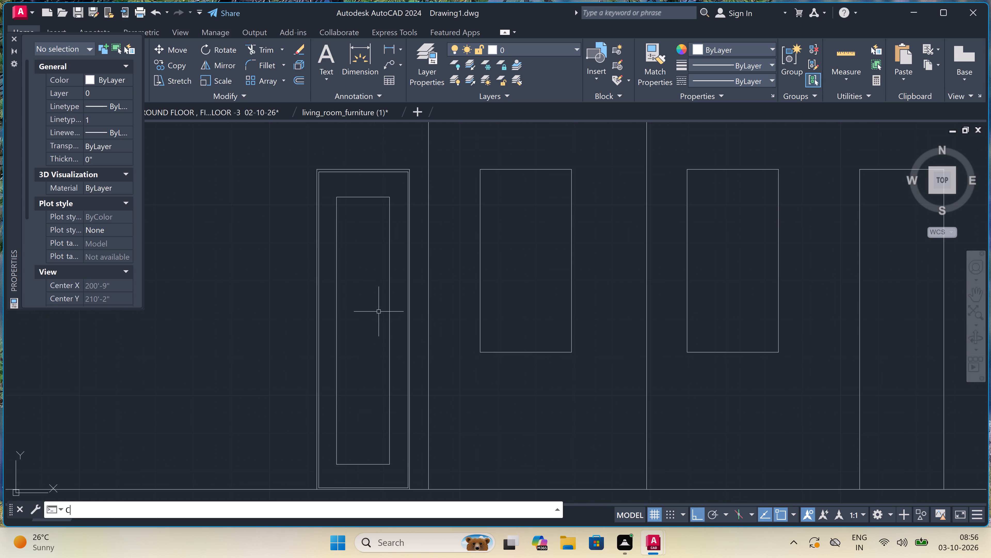
click(346, 321)
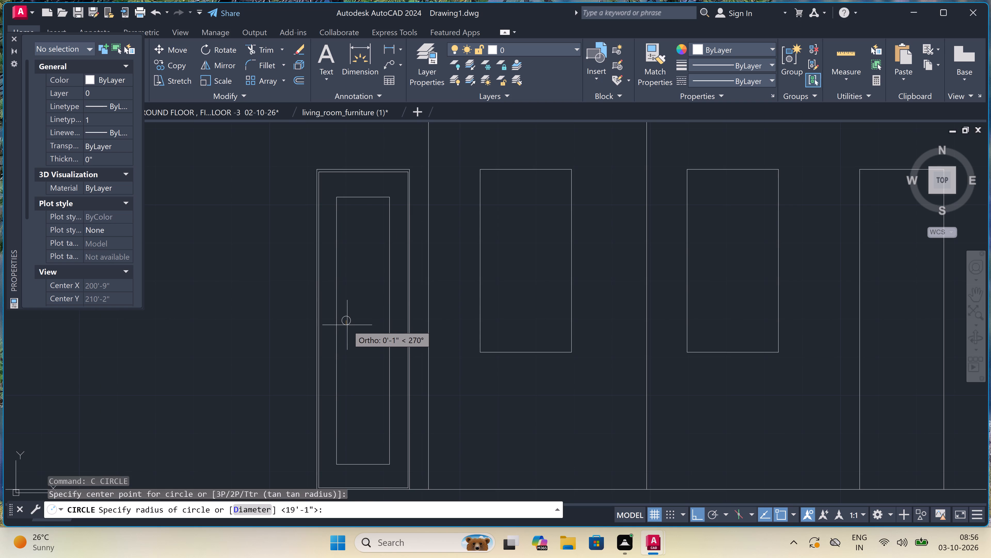
click(347, 326)
Draw a 4' vertical line up from the west end of the ground storey's base line in the FIRST FLOOR PLAN's elevation.
scroll(347, 326, down, 3)
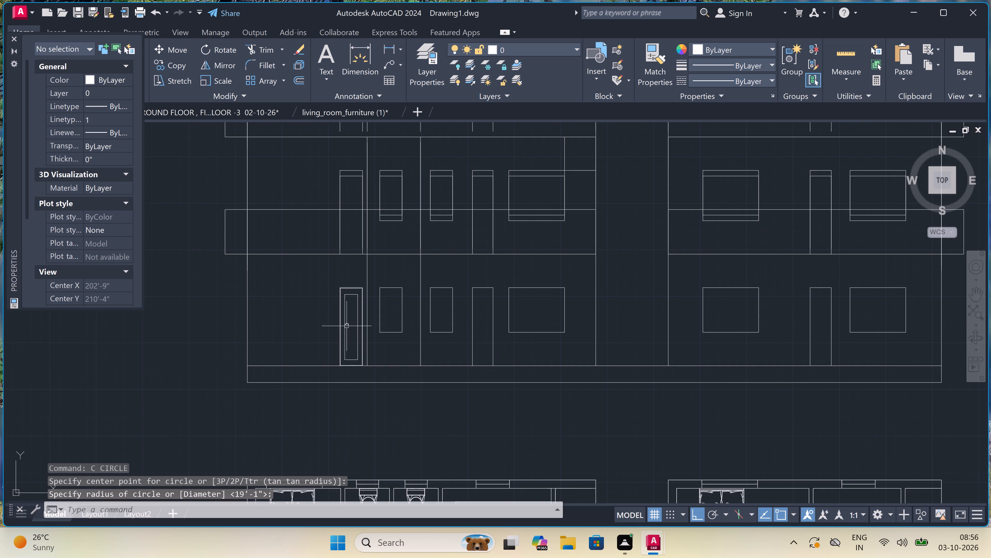
scroll(231, 326, up, 2)
text(L)
key(space)
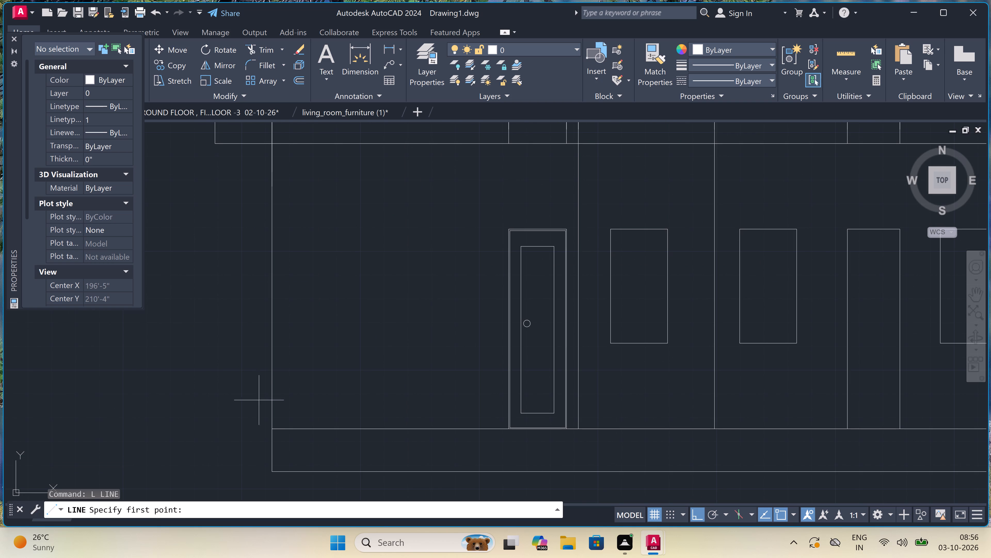
click(274, 426)
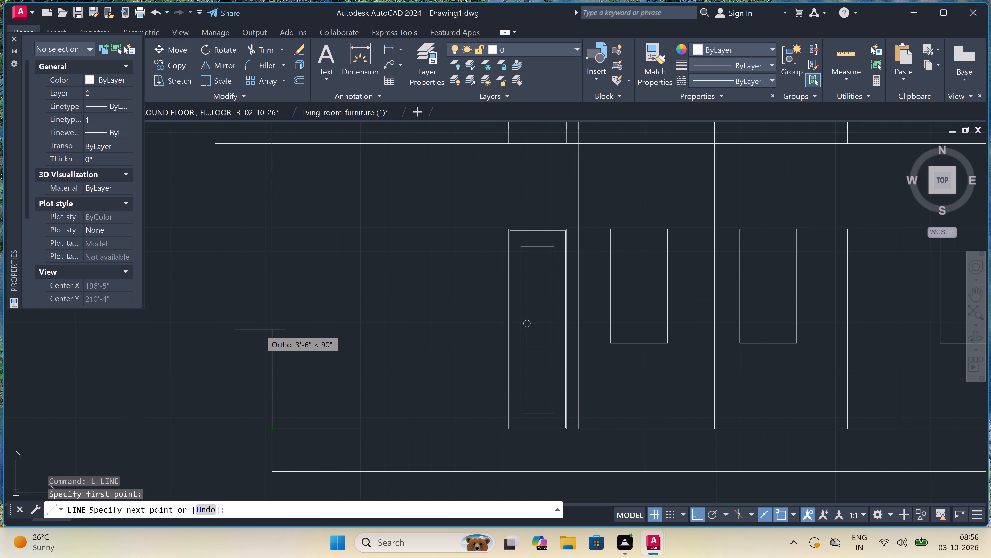
scroll(260, 329, down, 3)
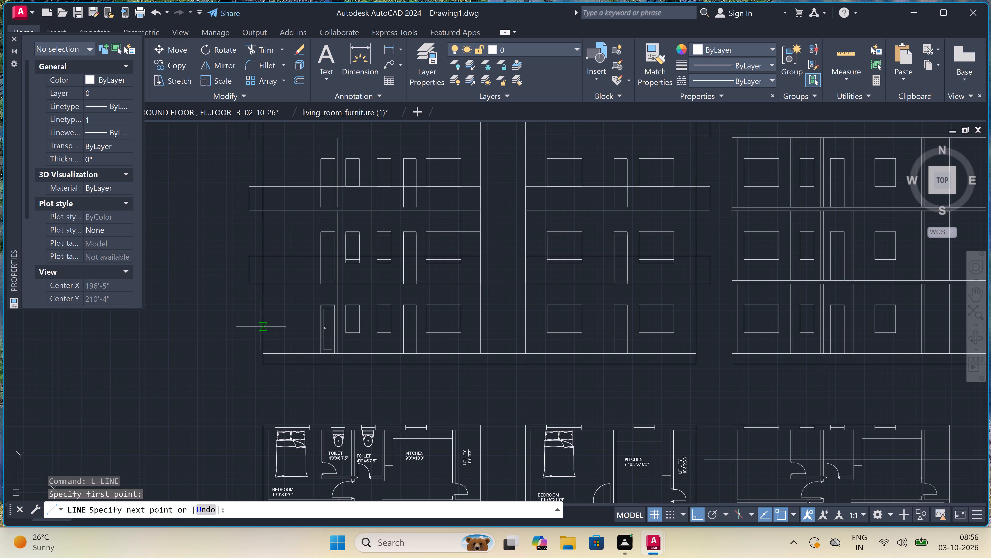
scroll(262, 324, up, 2)
scroll(262, 324, down, 3)
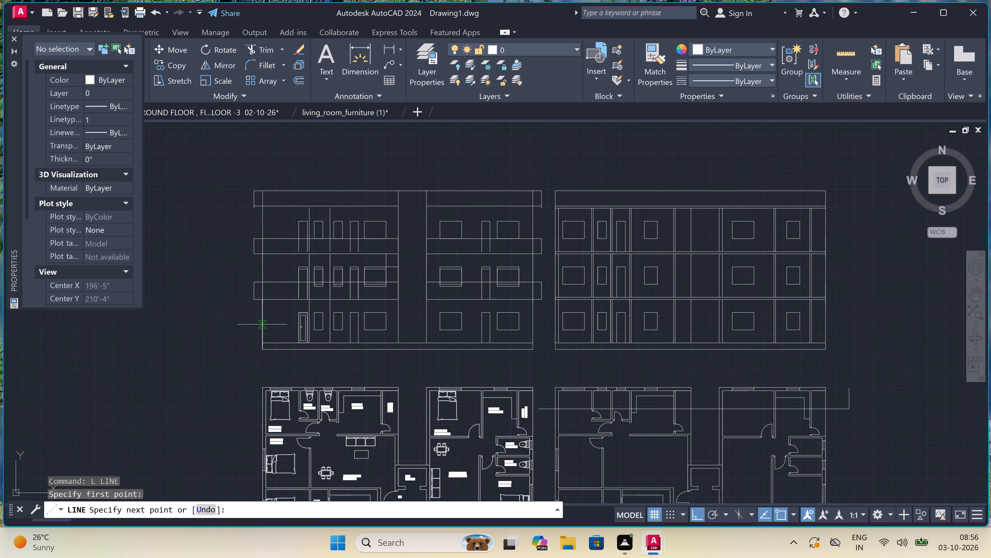
scroll(262, 324, down, 2)
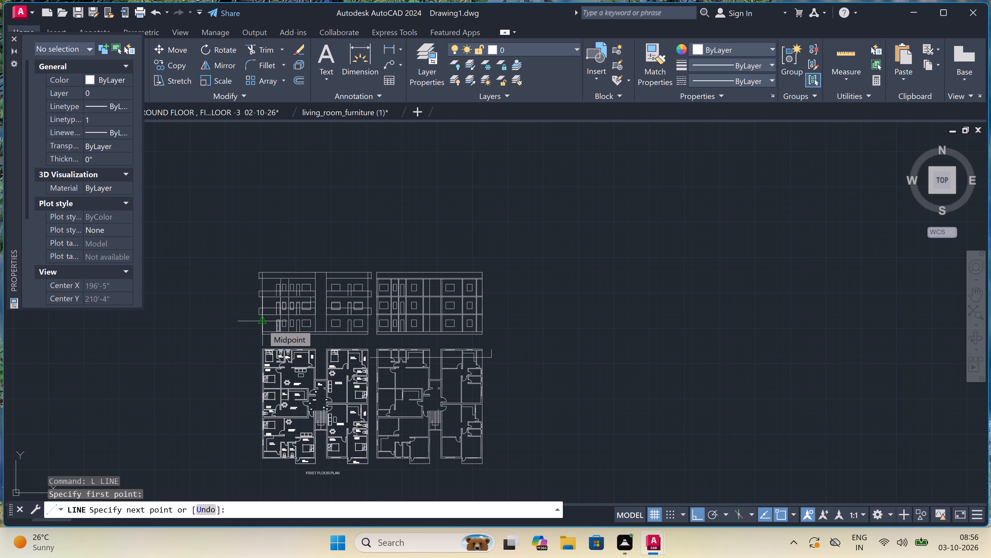
scroll(259, 481, up, 3)
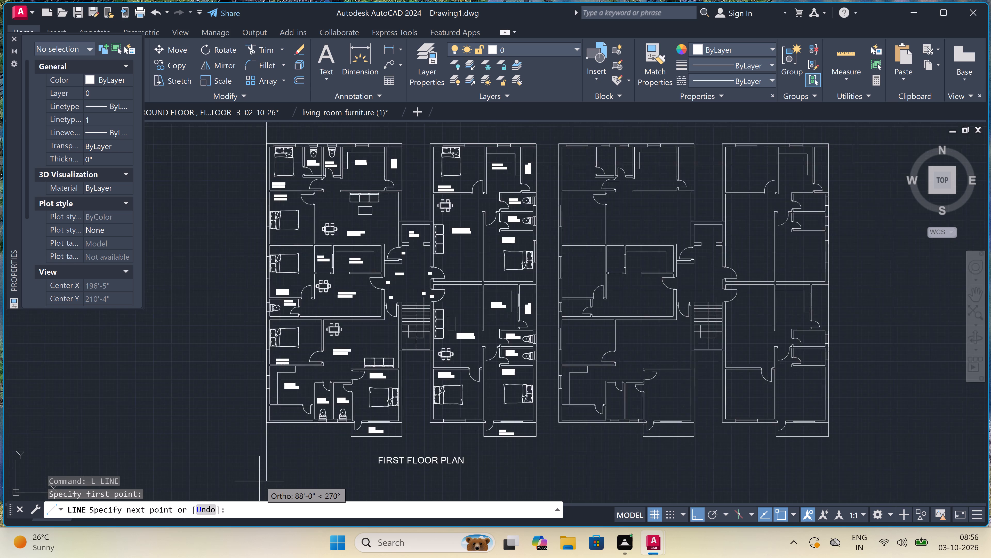
scroll(271, 460, up, 2)
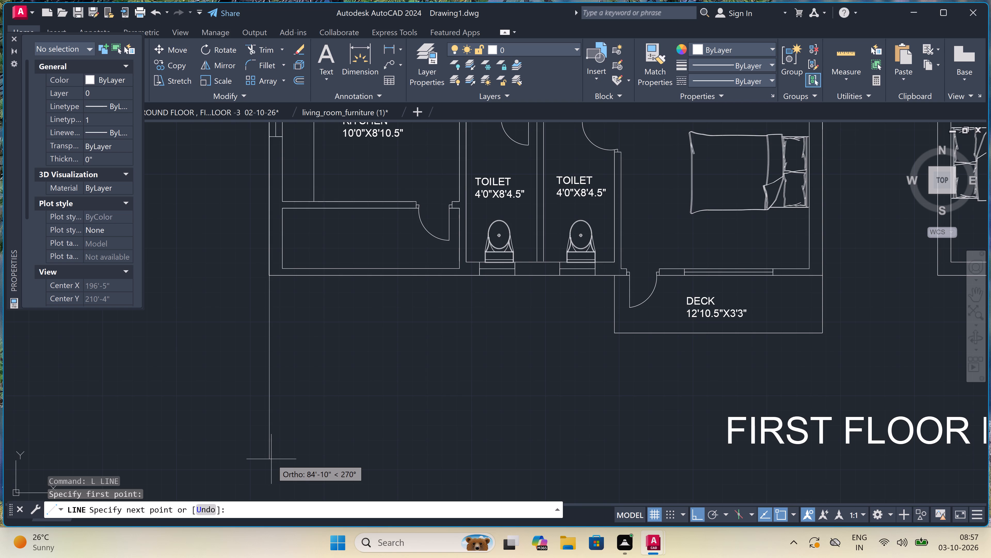
scroll(271, 459, down, 5)
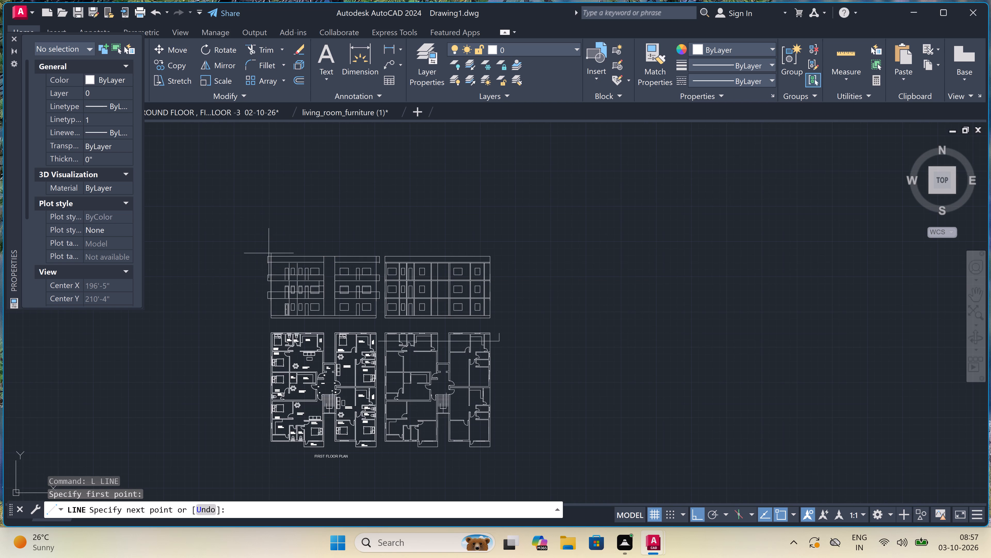
scroll(270, 292, up, 1)
scroll(262, 317, up, 3)
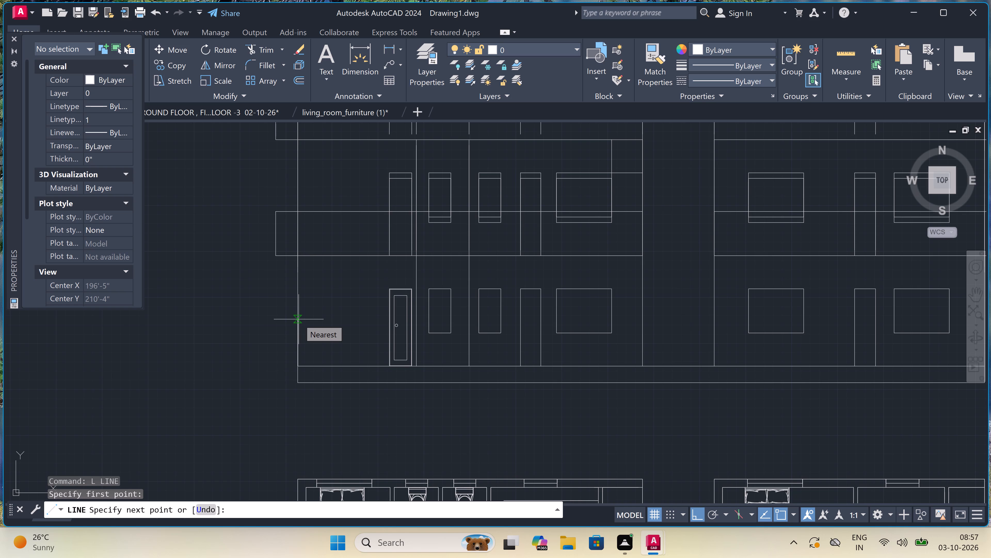
text(4')
key(space)
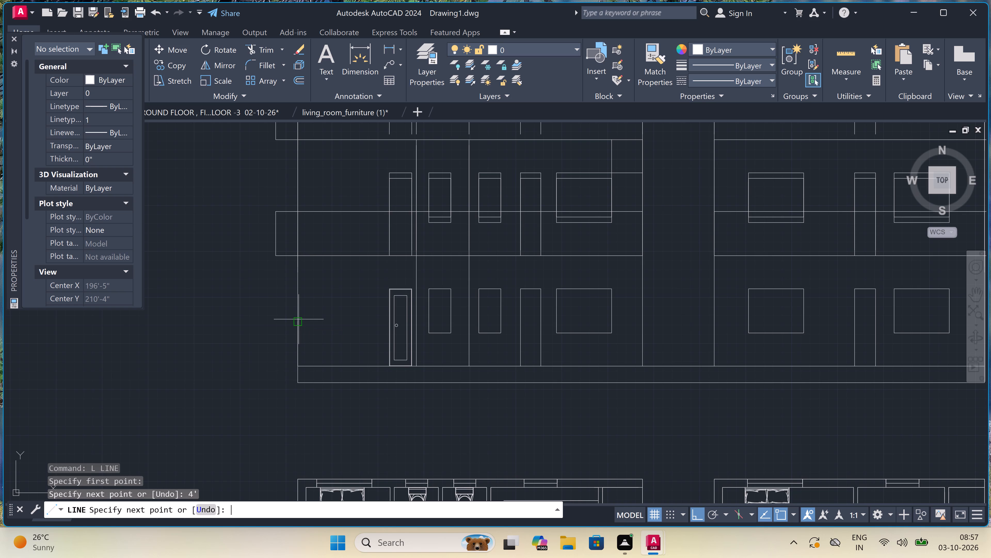
Continue the line horizontally east across the ground-storey door and windows to the western of the two central verticals.
scroll(416, 322, up, 3)
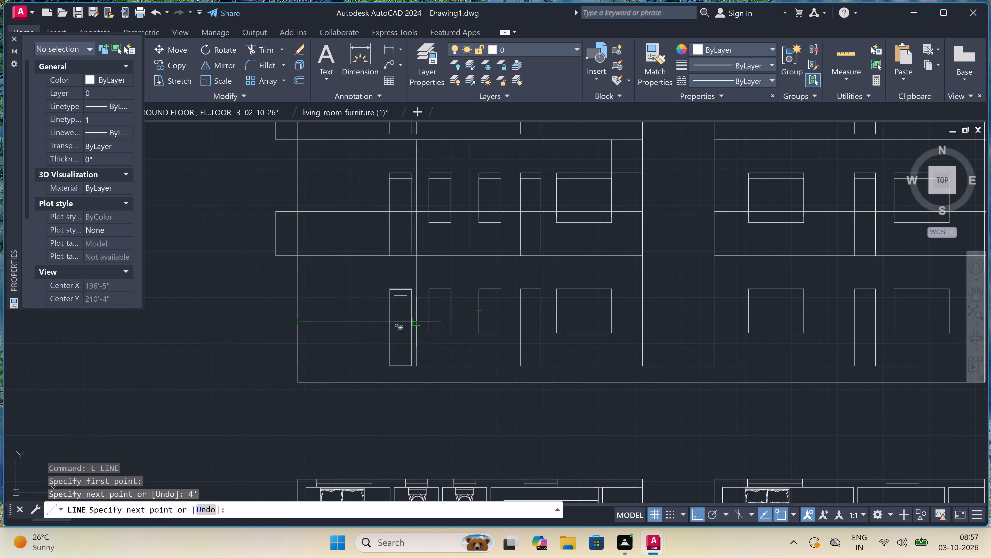
click(416, 321)
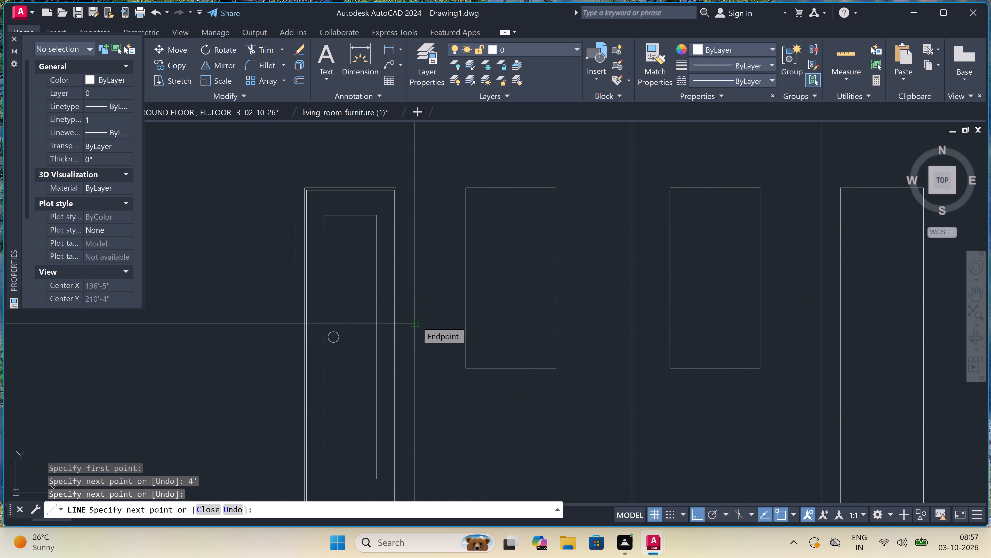
click(416, 321)
scroll(416, 321, down, 2)
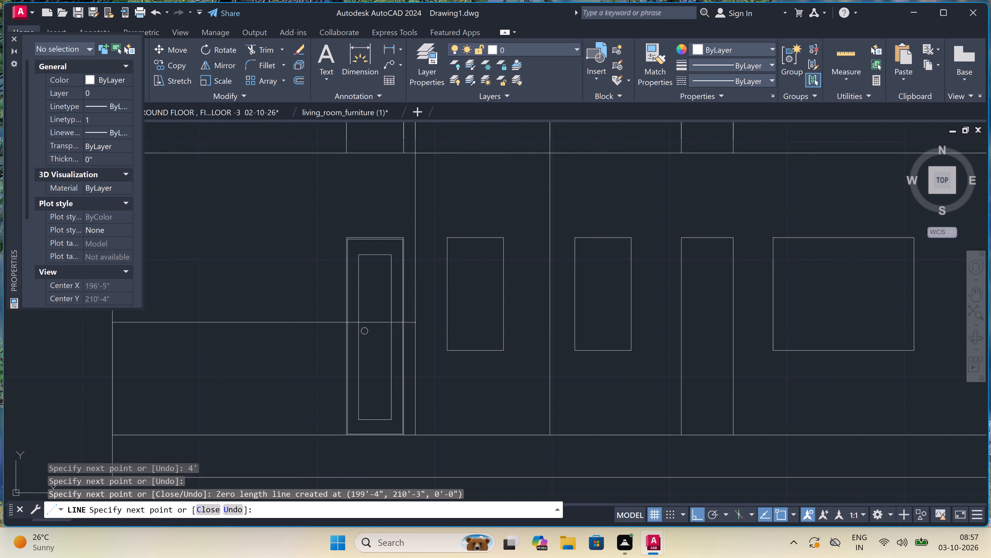
scroll(416, 321, down, 5)
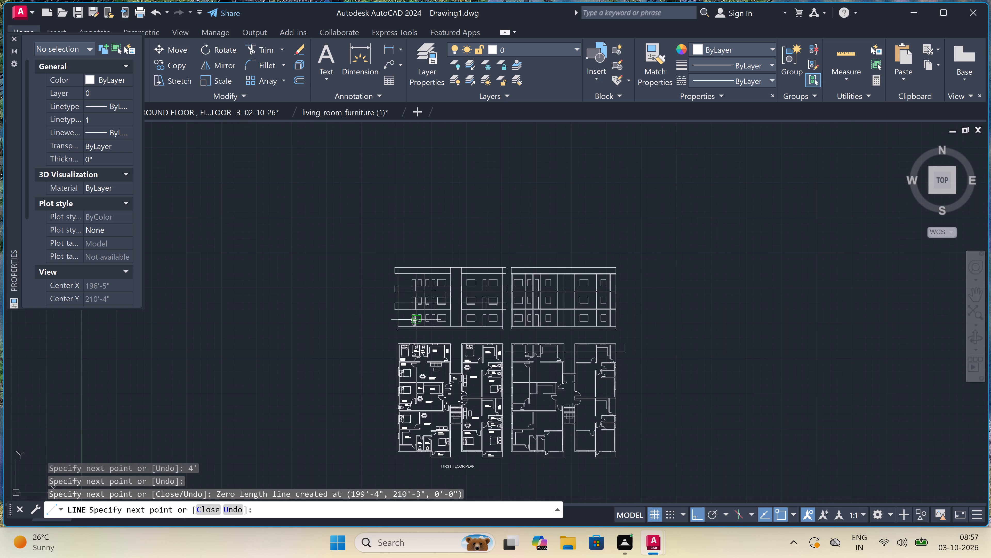
scroll(434, 318, up, 4)
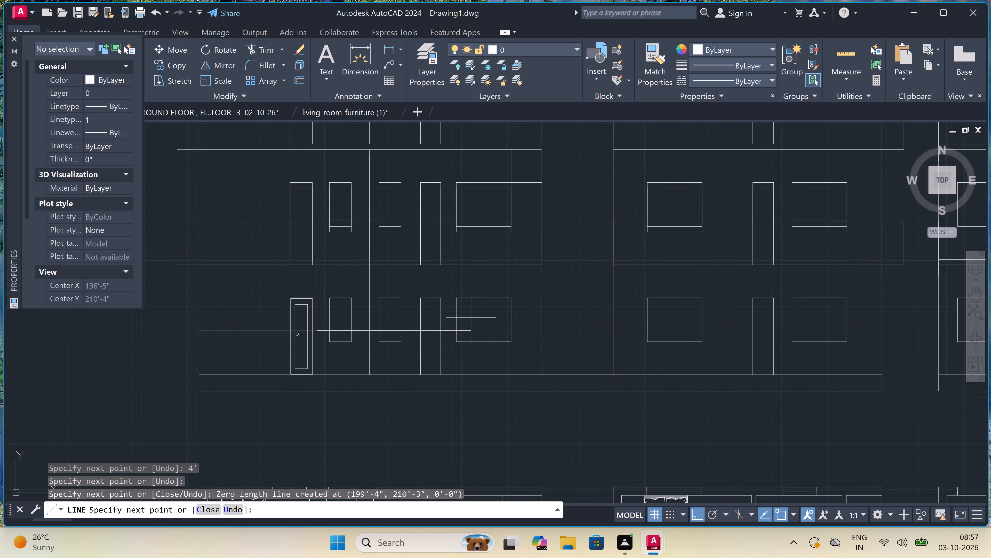
click(544, 334)
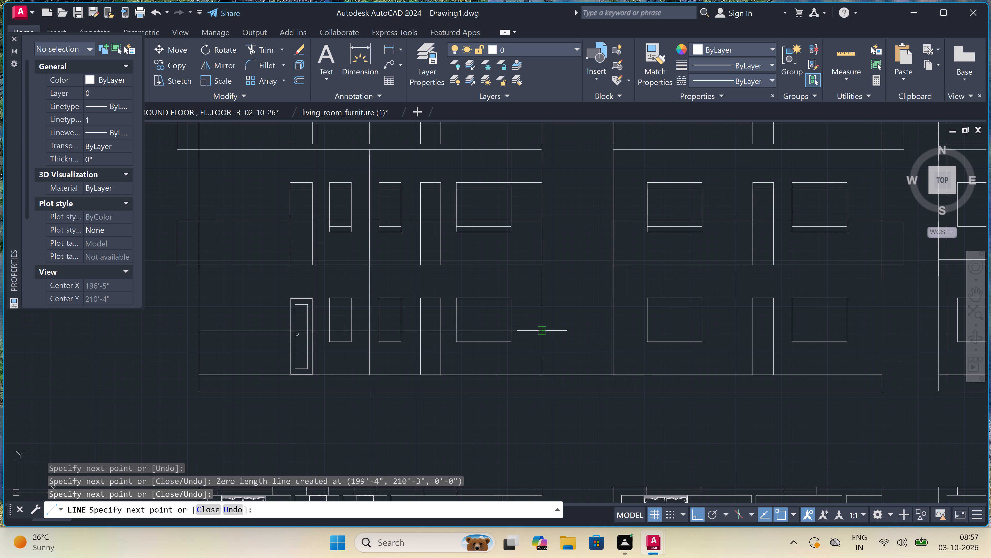
key(Escape)
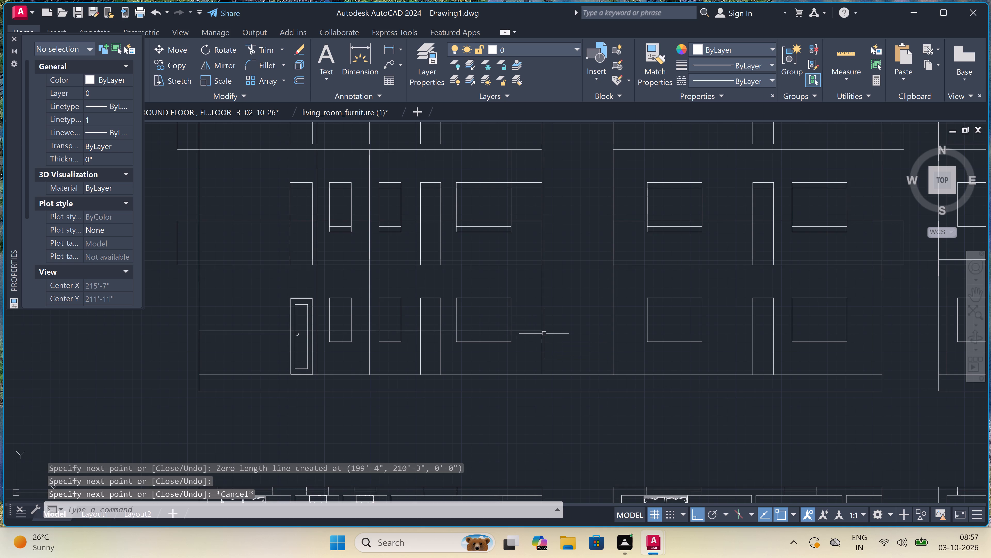
Trim the ground storey's new horizontal line from the vertical just east of the door to the east edge of the second window.
text(TR)
key(space)
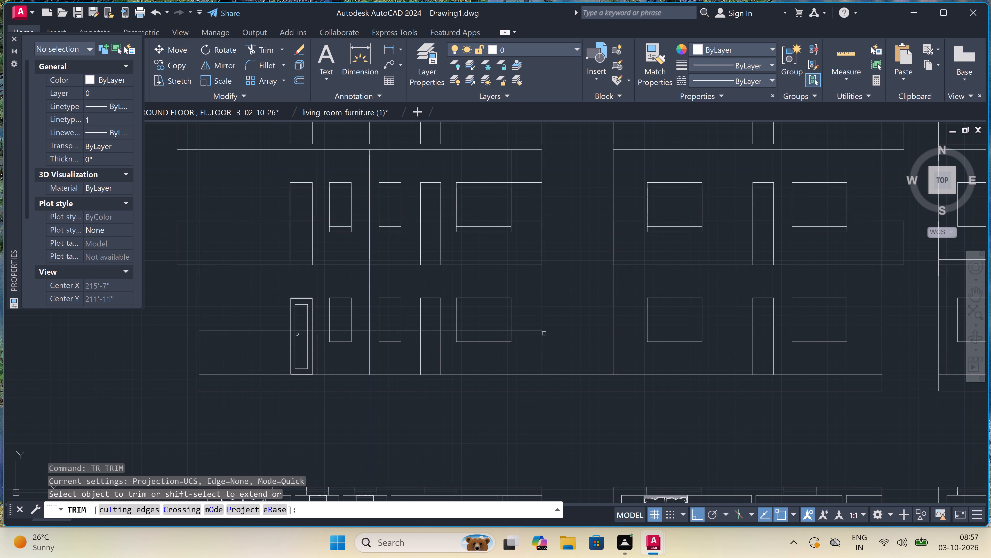
scroll(337, 337, up, 2)
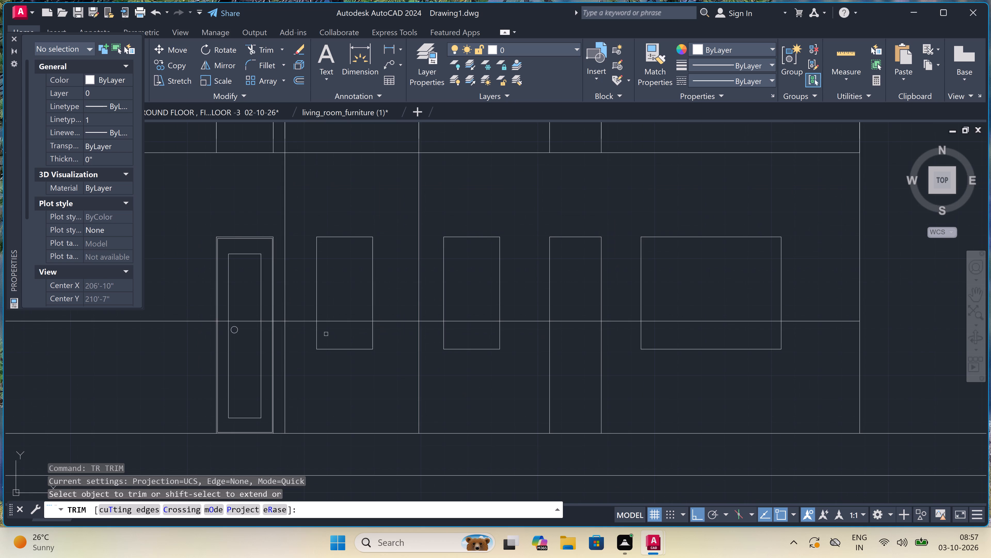
double_click(302, 317)
click(302, 335)
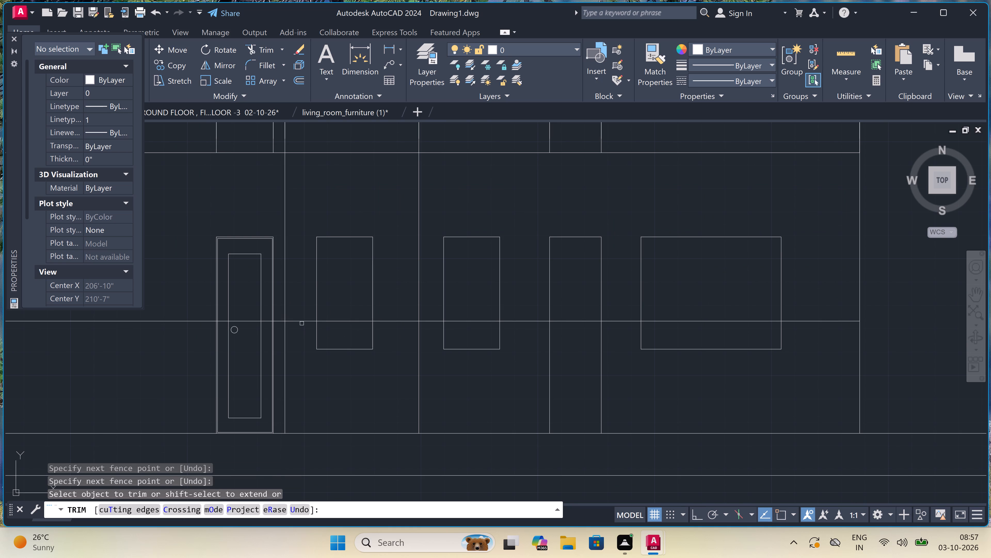
click(302, 310)
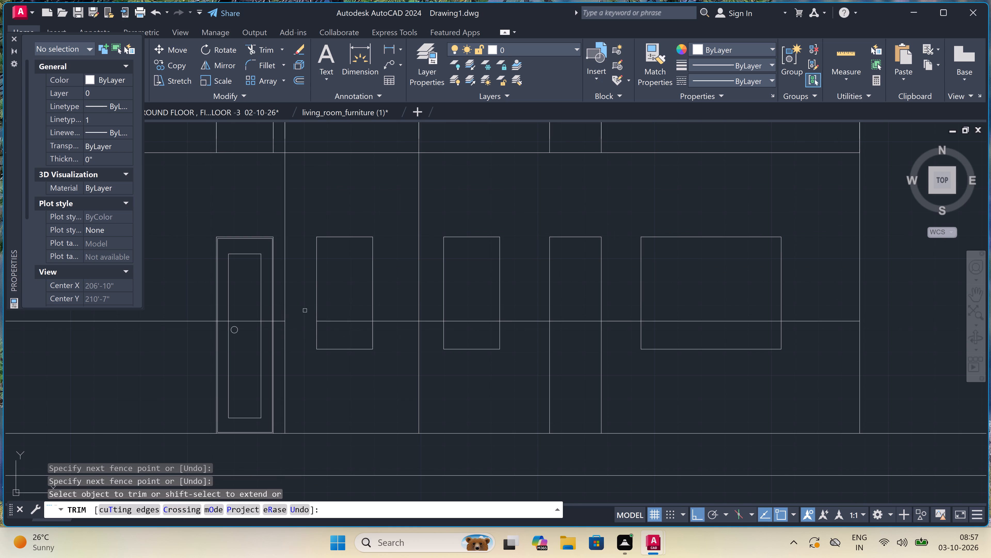
double_click(344, 317)
click(348, 335)
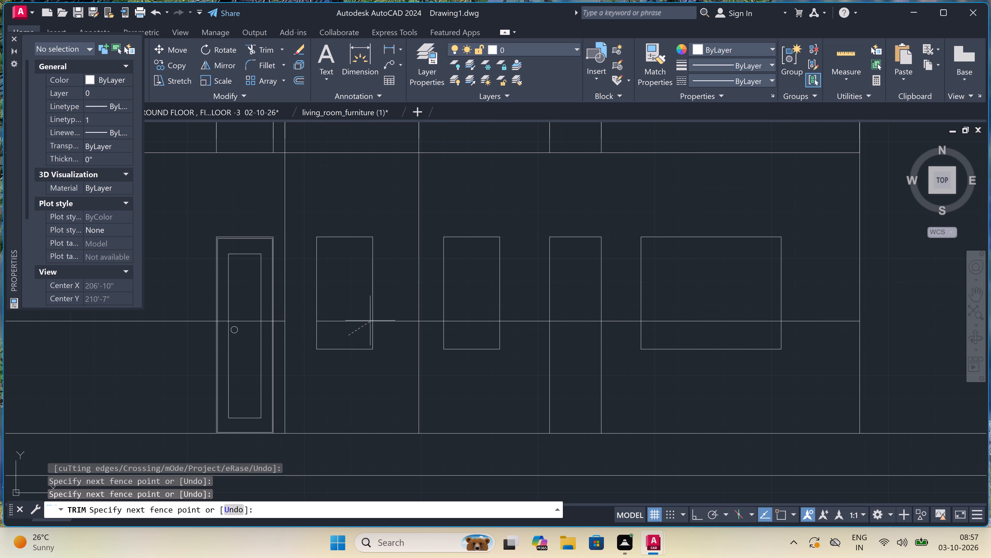
click(353, 294)
double_click(388, 288)
click(395, 344)
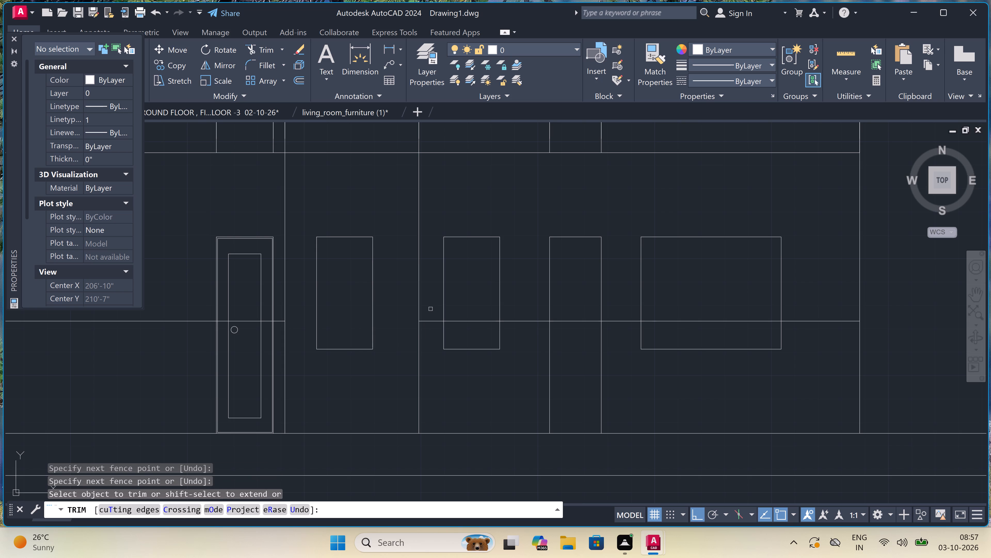
double_click(430, 306)
double_click(432, 337)
double_click(462, 307)
click(468, 338)
scroll(401, 306, down, 6)
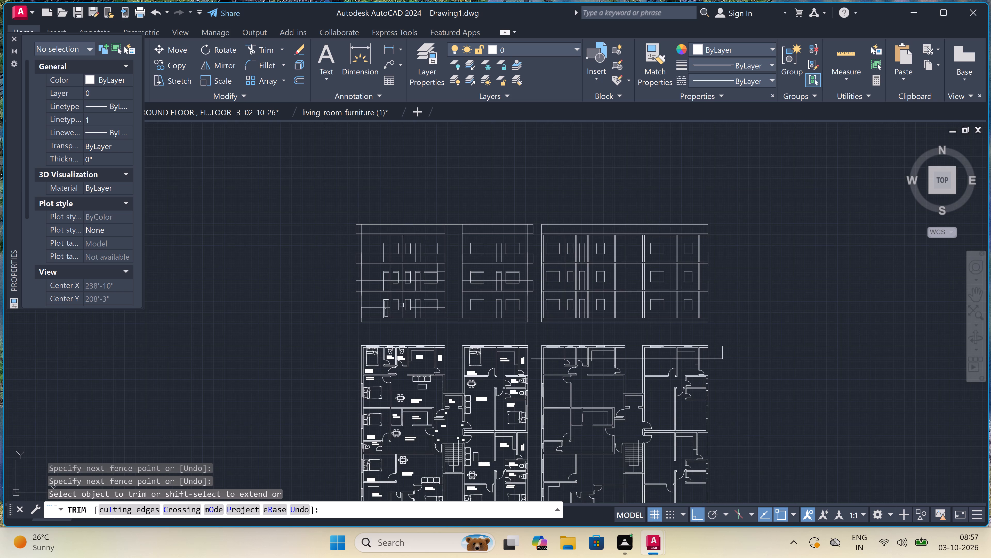
scroll(404, 306, down, 2)
scroll(385, 403, up, 4)
scroll(385, 402, down, 3)
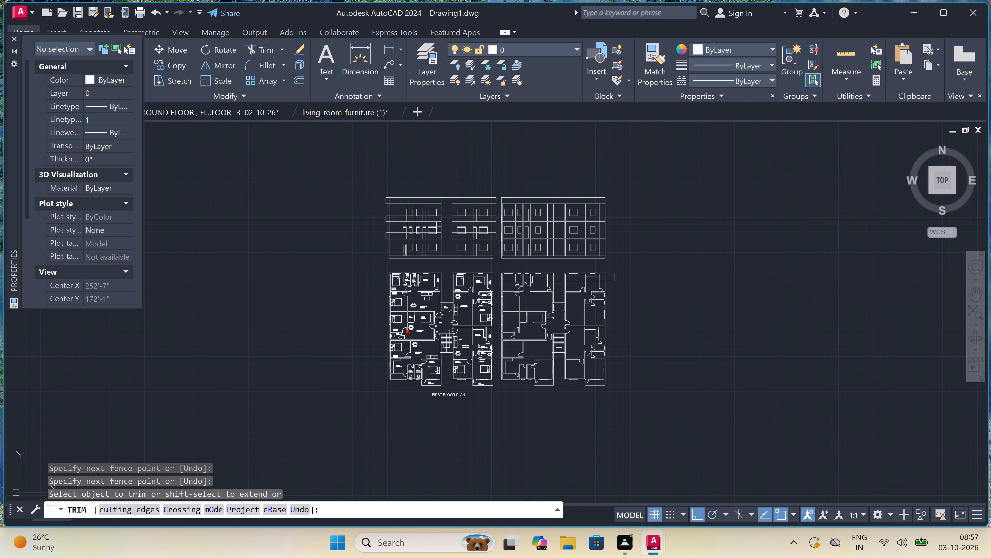
scroll(419, 242, up, 3)
scroll(419, 242, down, 3)
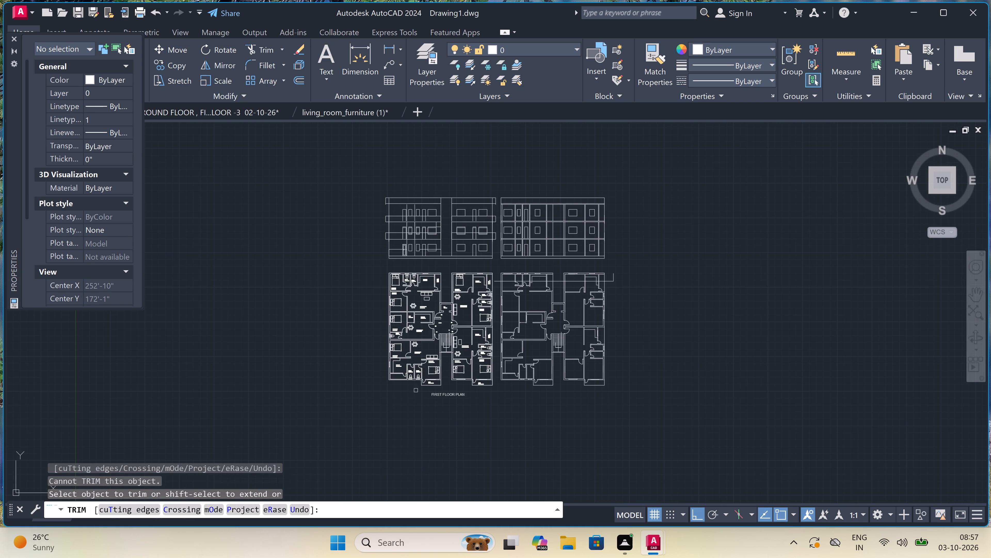
scroll(408, 414, up, 2)
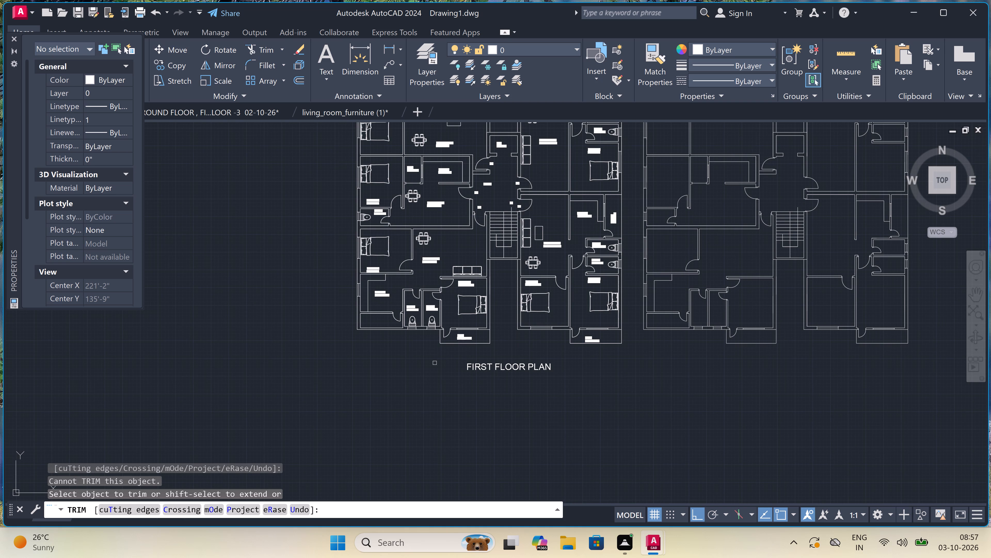
key(Escape)
Draw vertical construction lines through the west end of the FIRST FLOOR PLAN's western south deck and both ends of its eastern south deck.
scroll(451, 332, up, 3)
scroll(386, 348, up, 1)
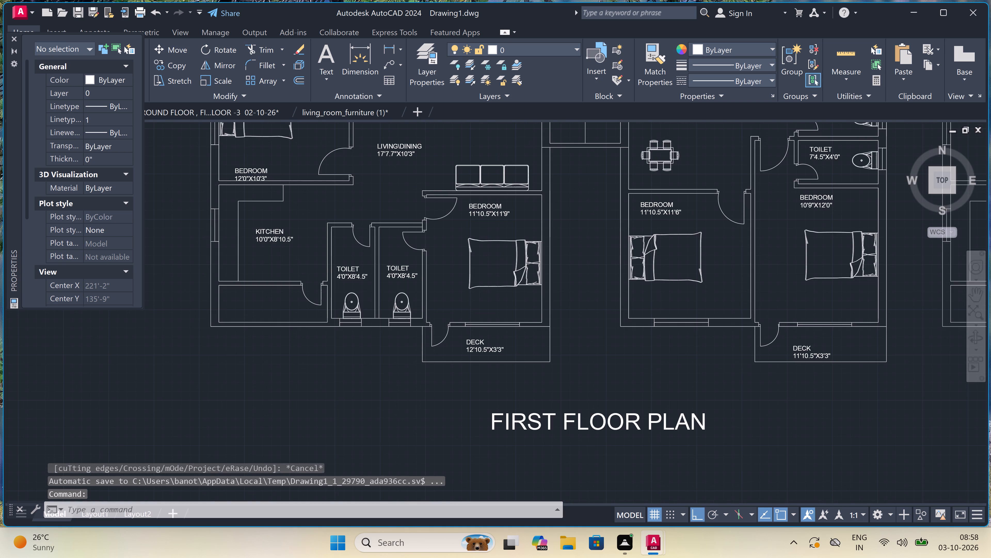
text(XL)
key(space)
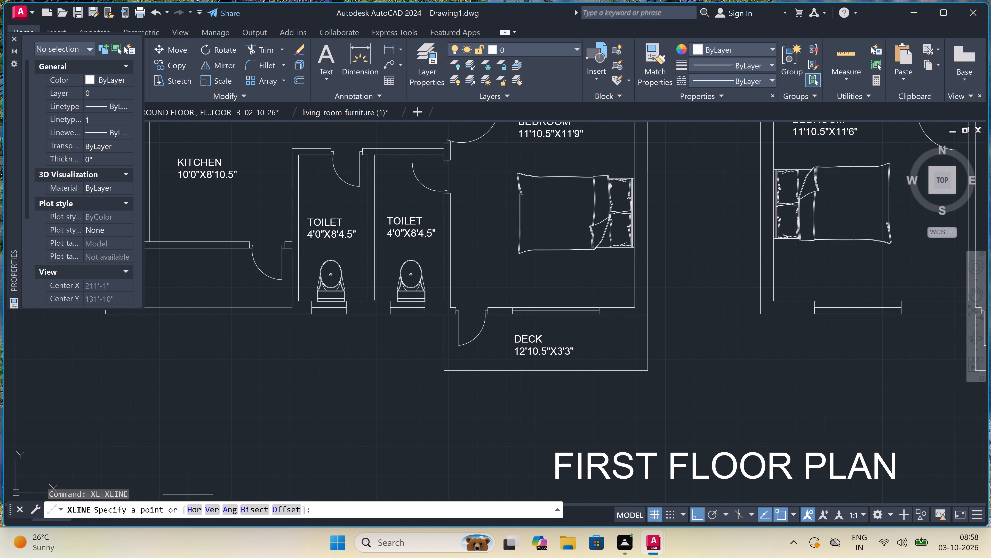
double_click(215, 507)
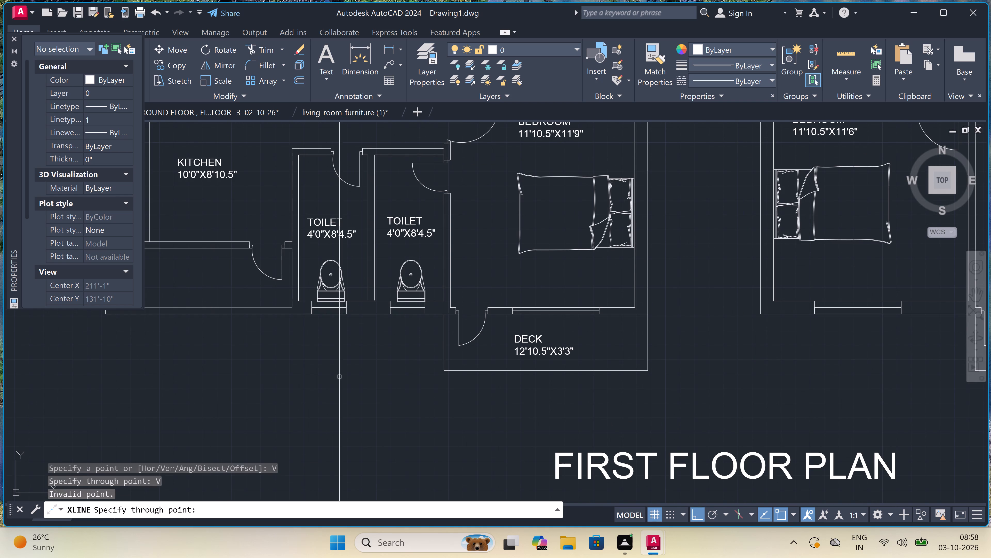
click(442, 315)
scroll(377, 343, down, 3)
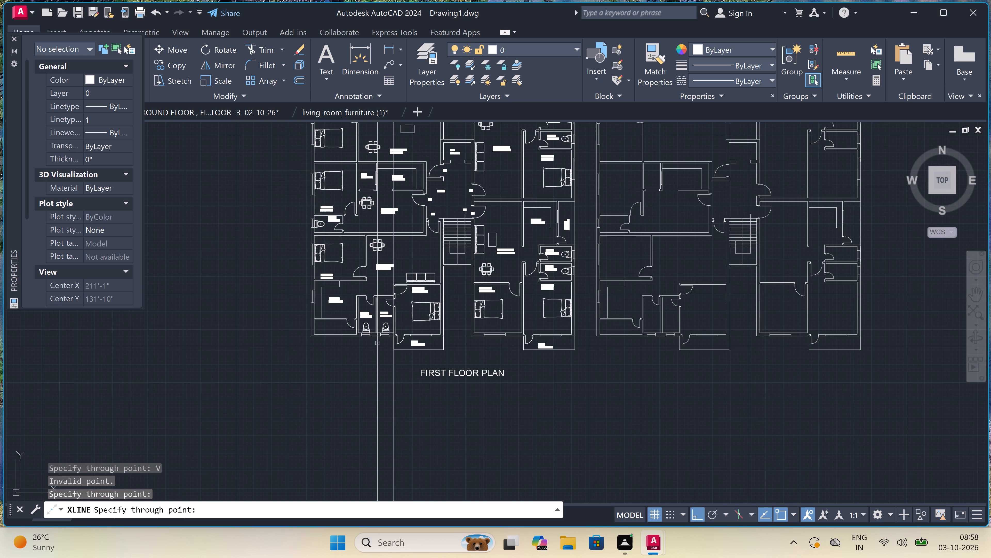
scroll(600, 321, up, 3)
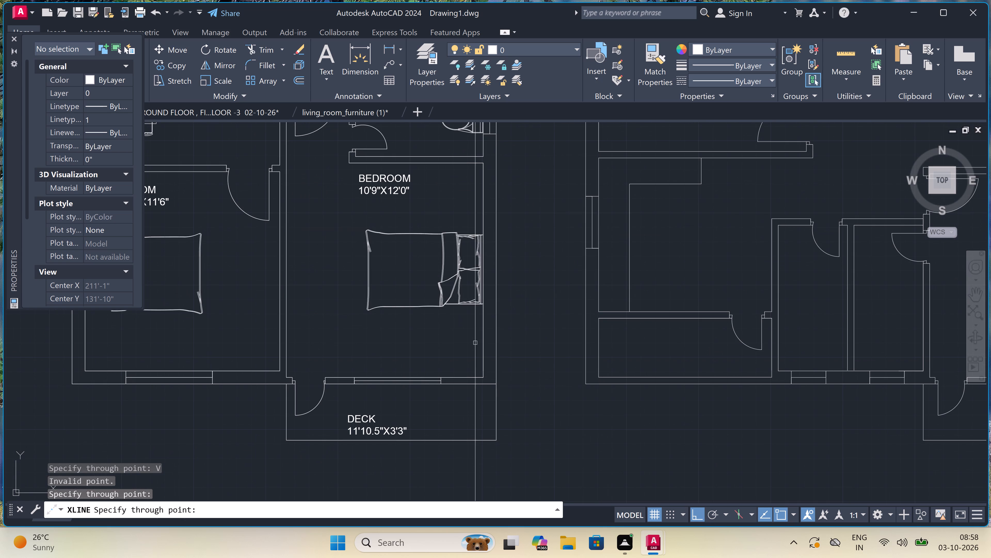
click(499, 380)
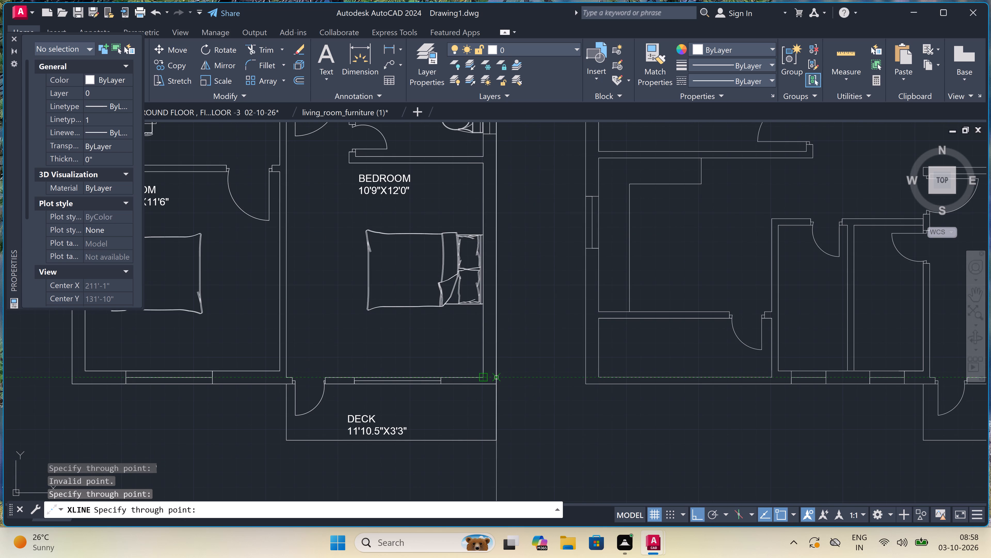
scroll(499, 380, down, 3)
scroll(429, 392, up, 1)
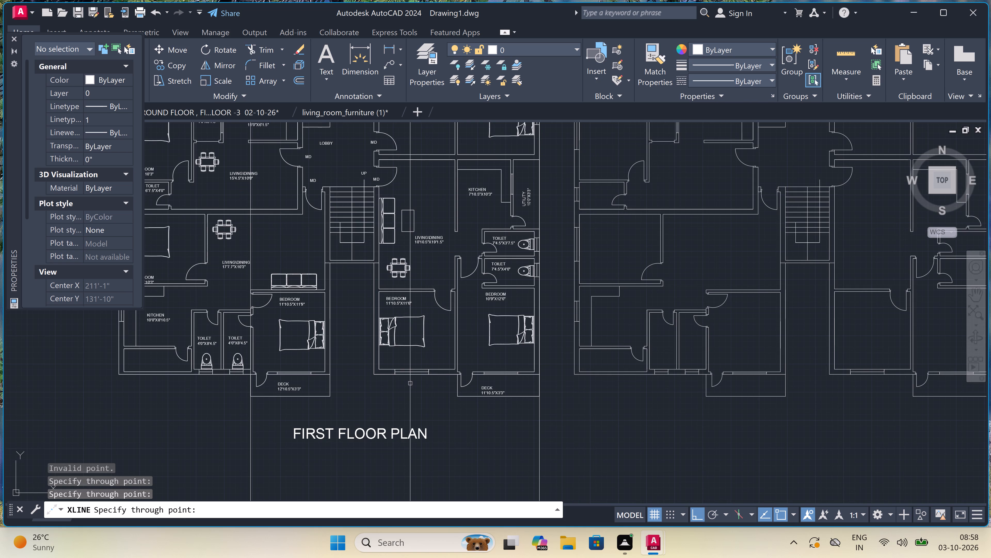
scroll(466, 377, up, 3)
click(426, 371)
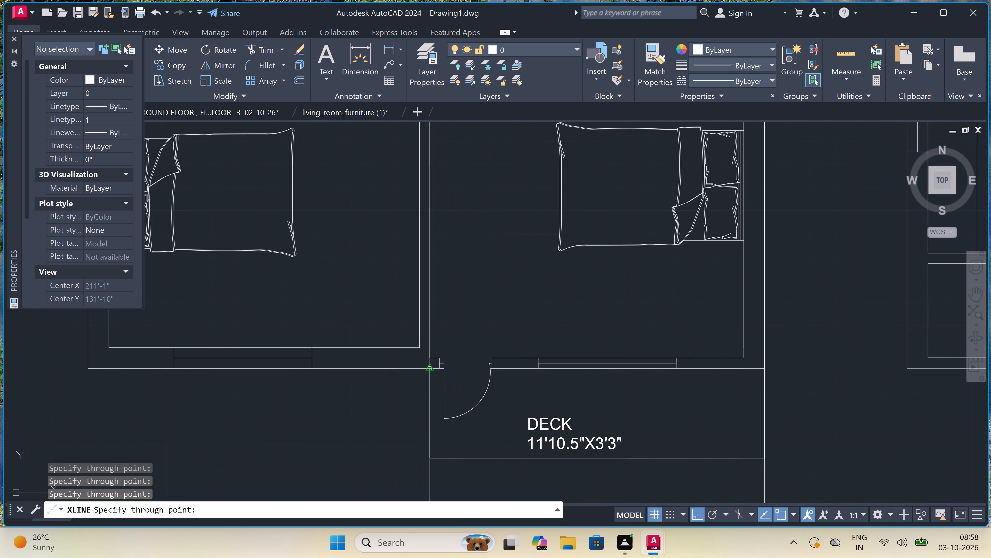
scroll(416, 376, down, 6)
key(Escape)
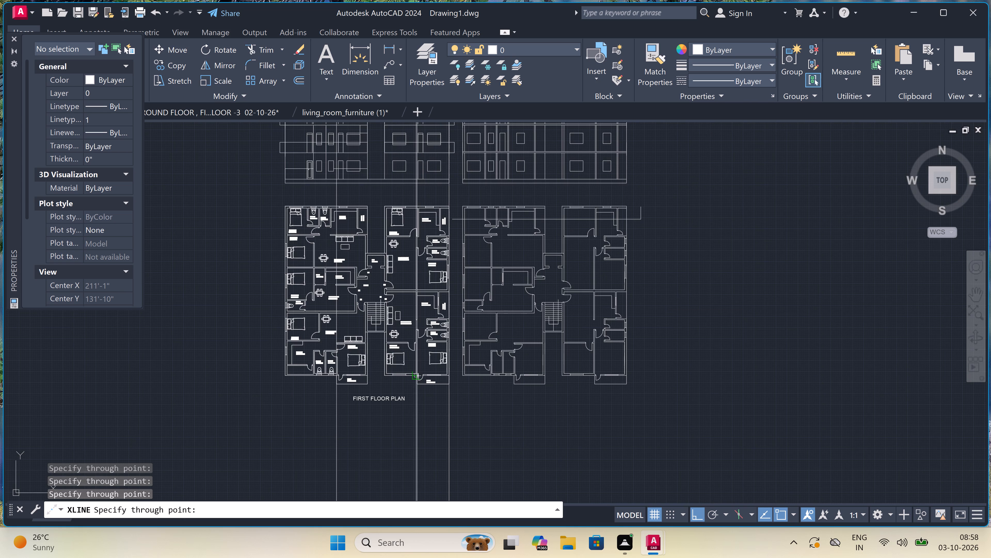
Examine where the vertical construction lines cross the storeys, floor bands, doors and windows of the FIRST FLOOR PLAN's elevation.
scroll(416, 375, down, 2)
scroll(397, 335, up, 3)
scroll(393, 324, down, 2)
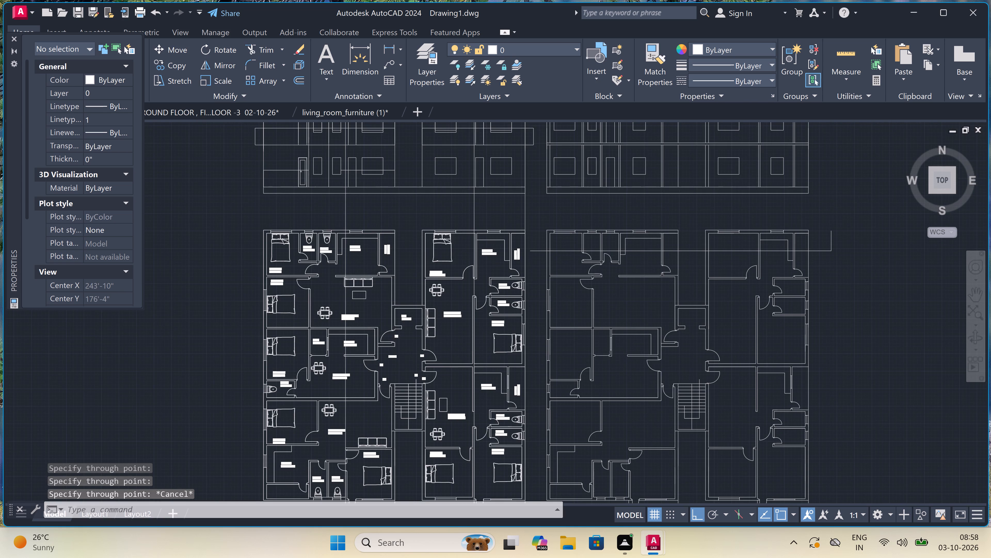
scroll(363, 266, up, 3)
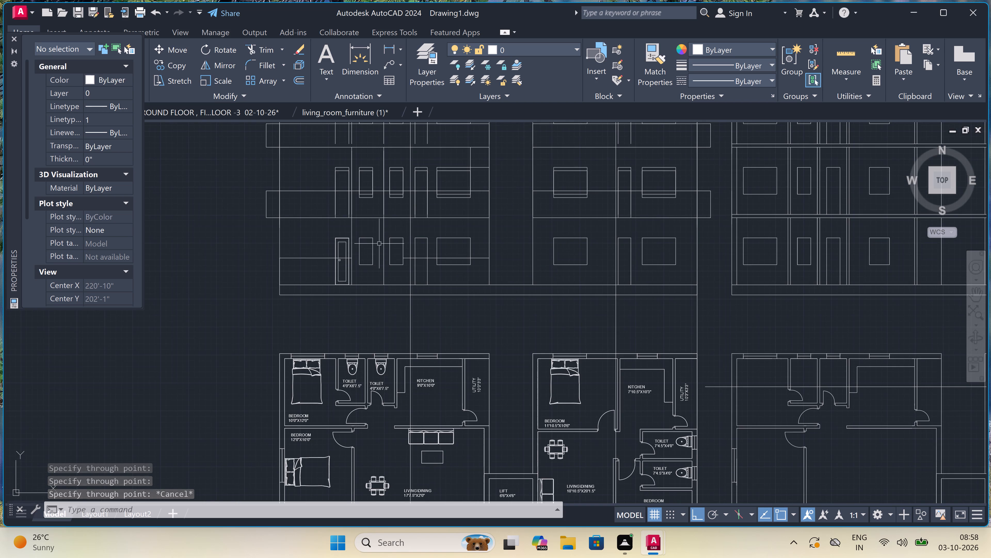
scroll(394, 236, up, 1)
scroll(395, 236, down, 2)
scroll(412, 212, up, 1)
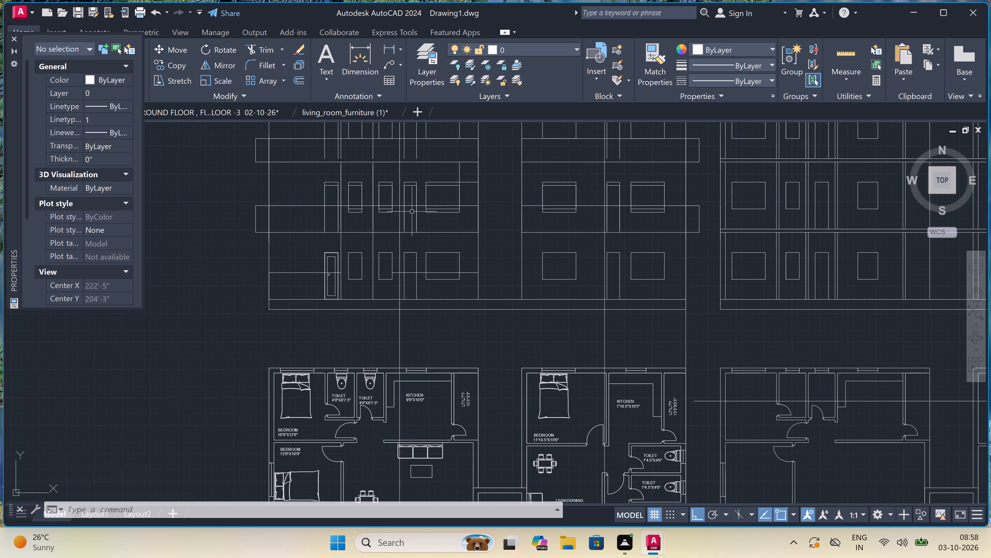
scroll(412, 212, down, 2)
scroll(414, 190, up, 3)
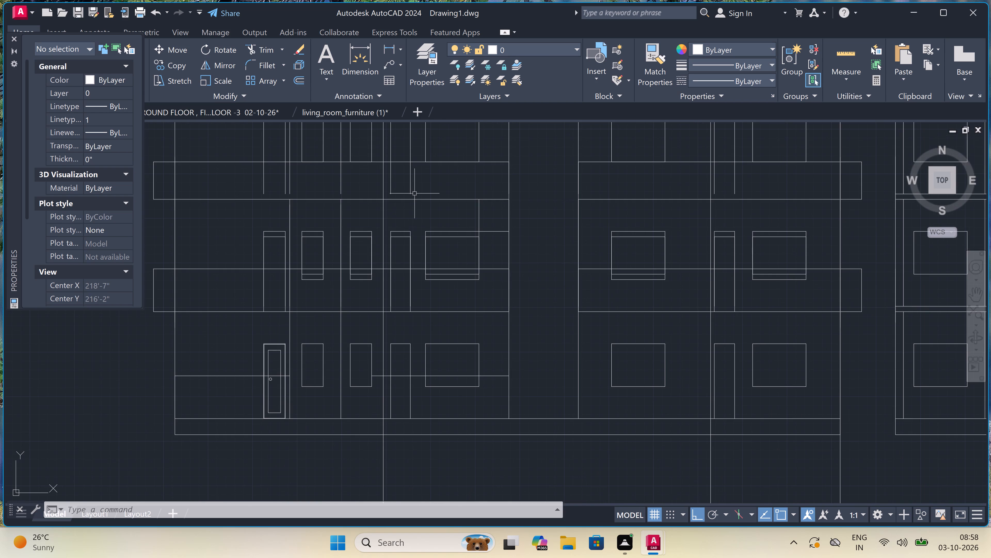
scroll(419, 224, down, 1)
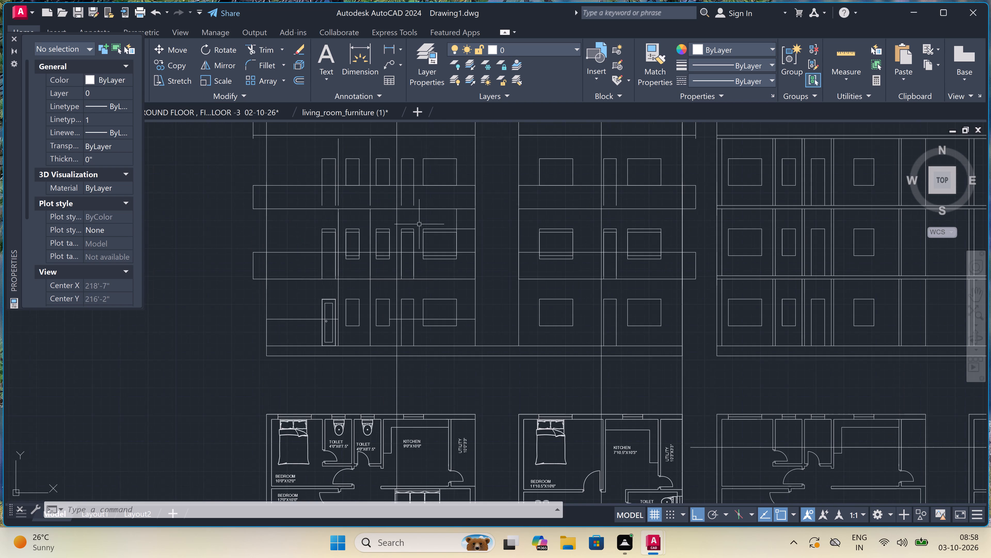
scroll(419, 224, up, 2)
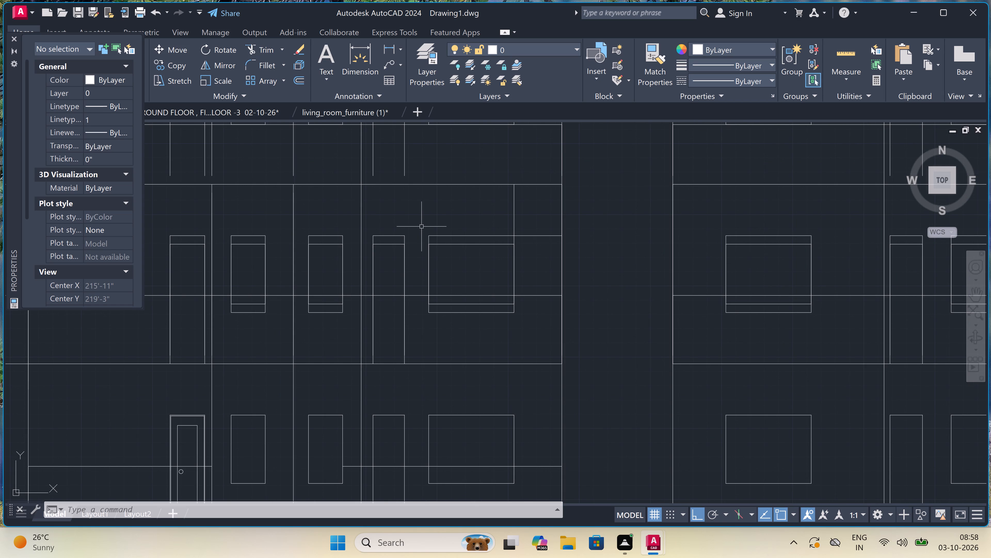
scroll(421, 227, down, 2)
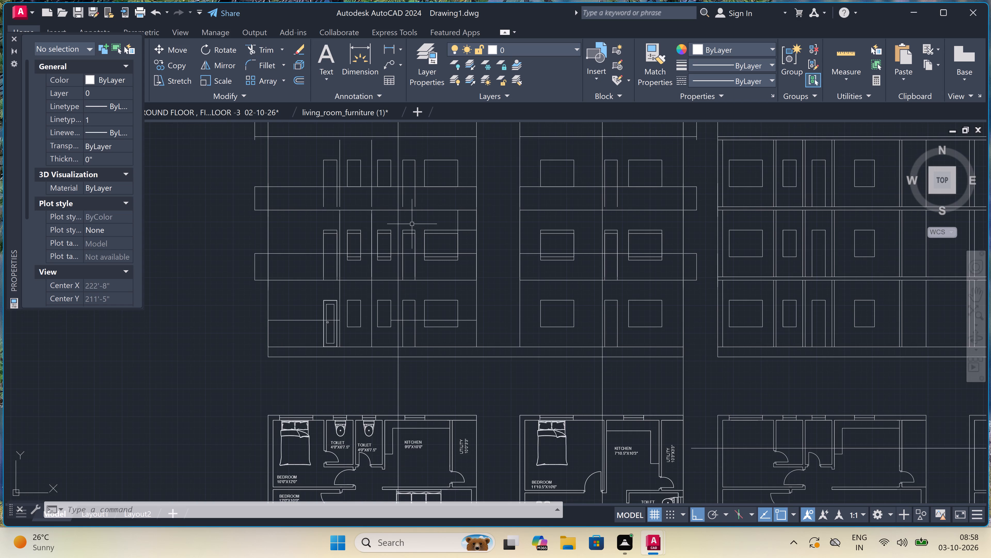
scroll(306, 232, up, 2)
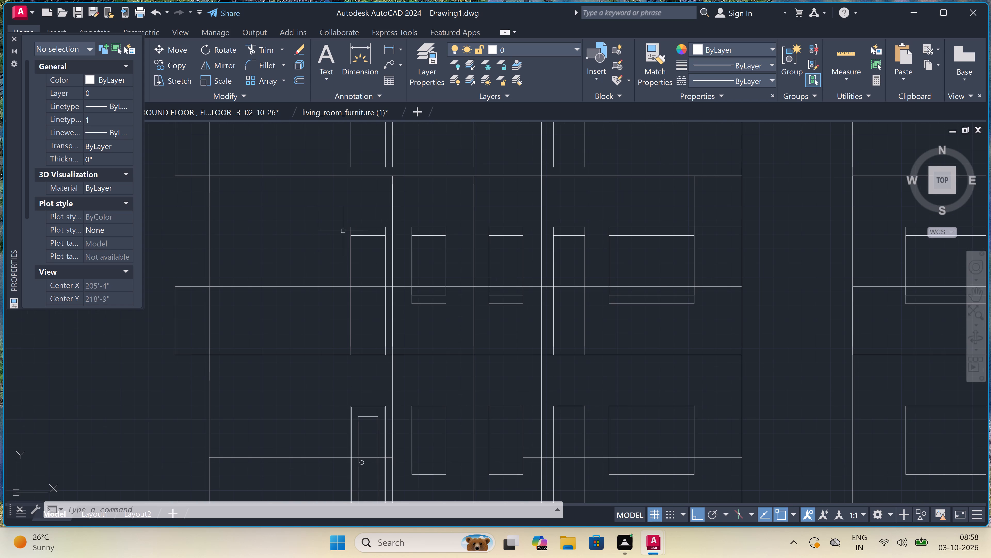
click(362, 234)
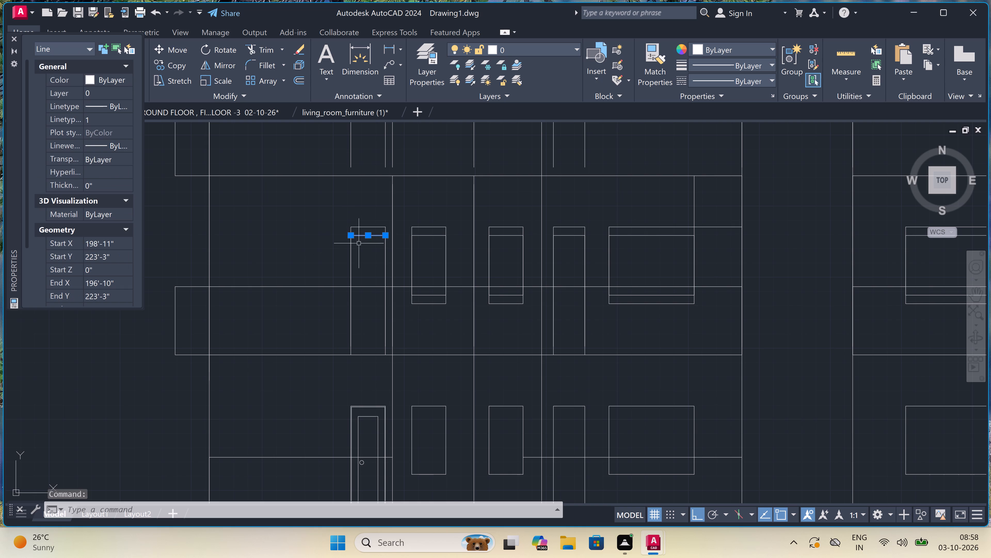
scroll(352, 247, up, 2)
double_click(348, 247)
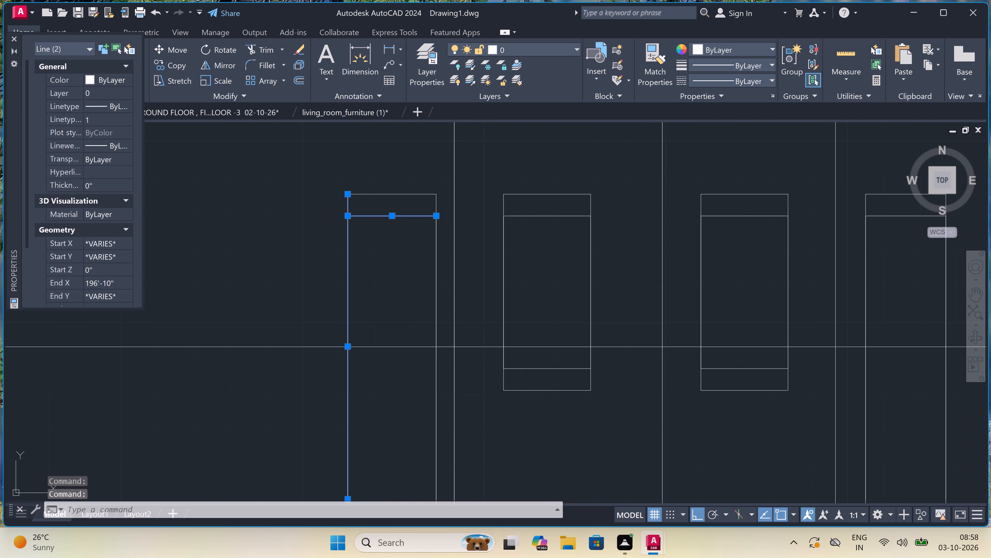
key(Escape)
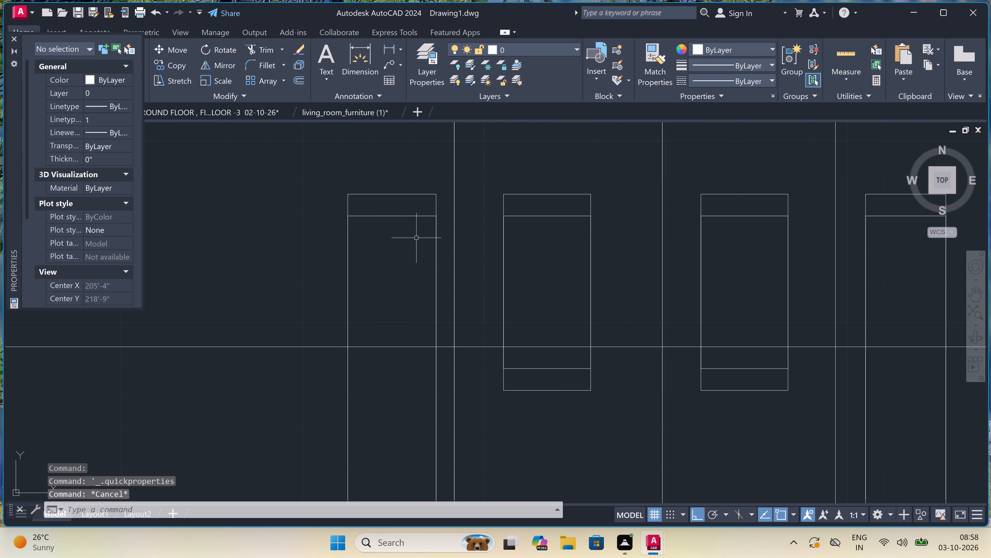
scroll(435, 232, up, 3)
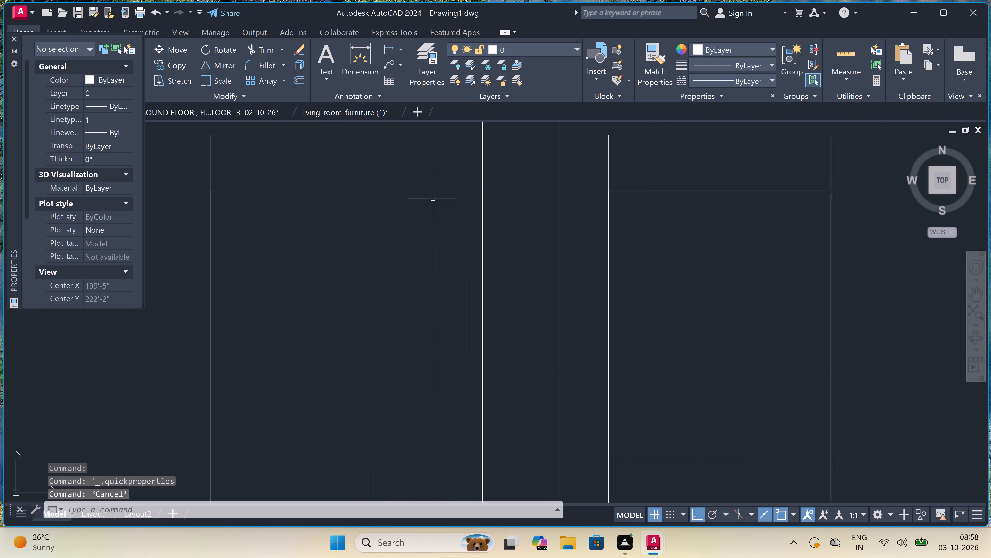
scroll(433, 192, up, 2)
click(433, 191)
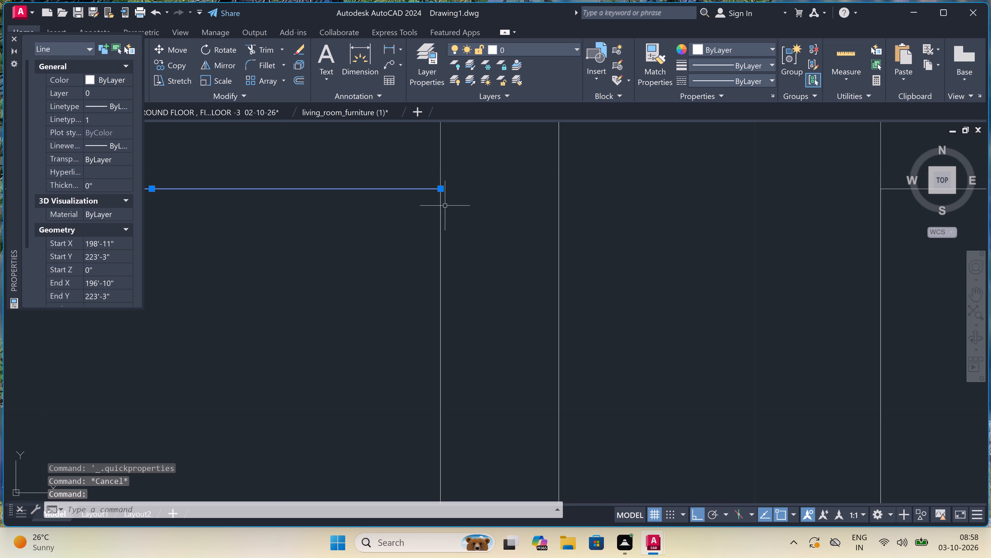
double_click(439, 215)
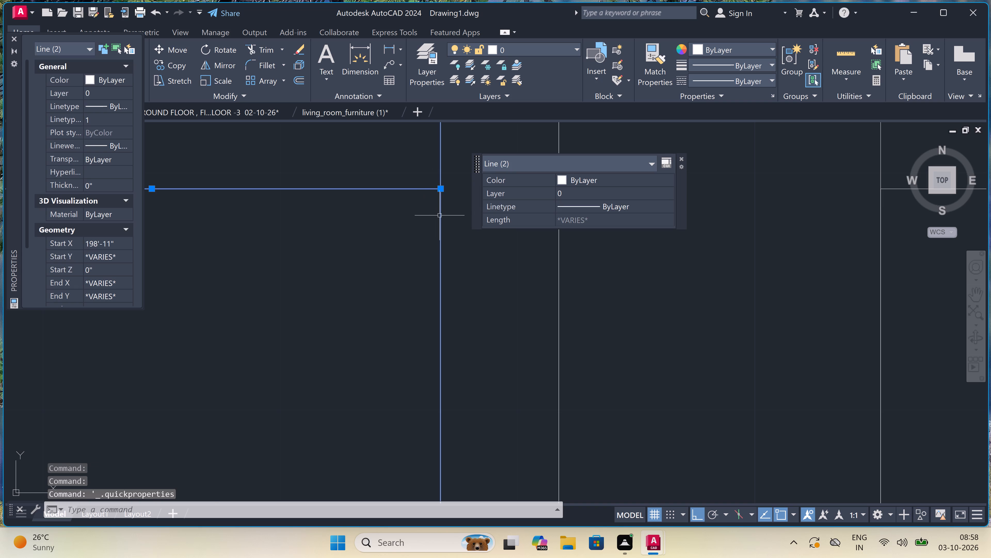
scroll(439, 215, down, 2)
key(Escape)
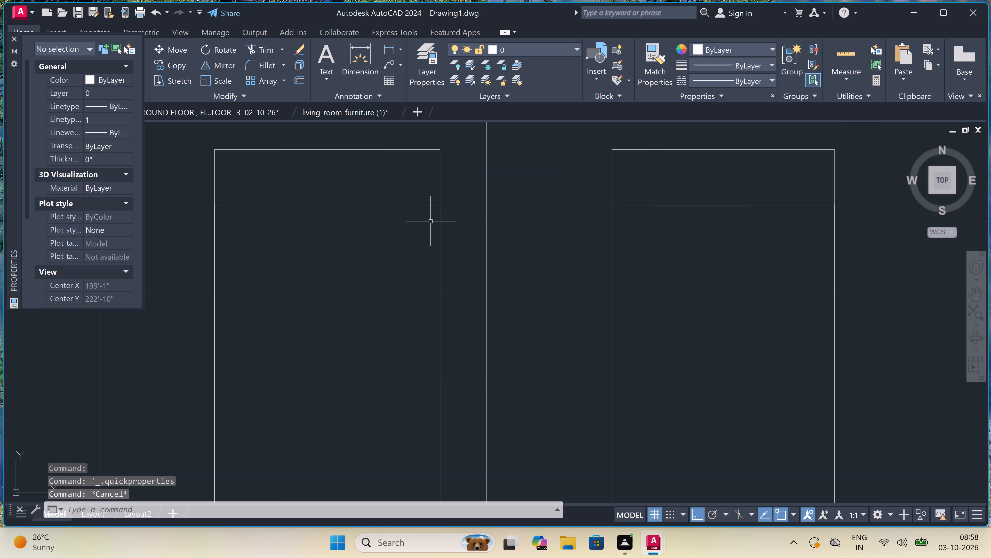
Start the Trim command for the middle-storey doors and windows of the FIRST FLOOR PLAN's elevation.
text(TR)
key(space)
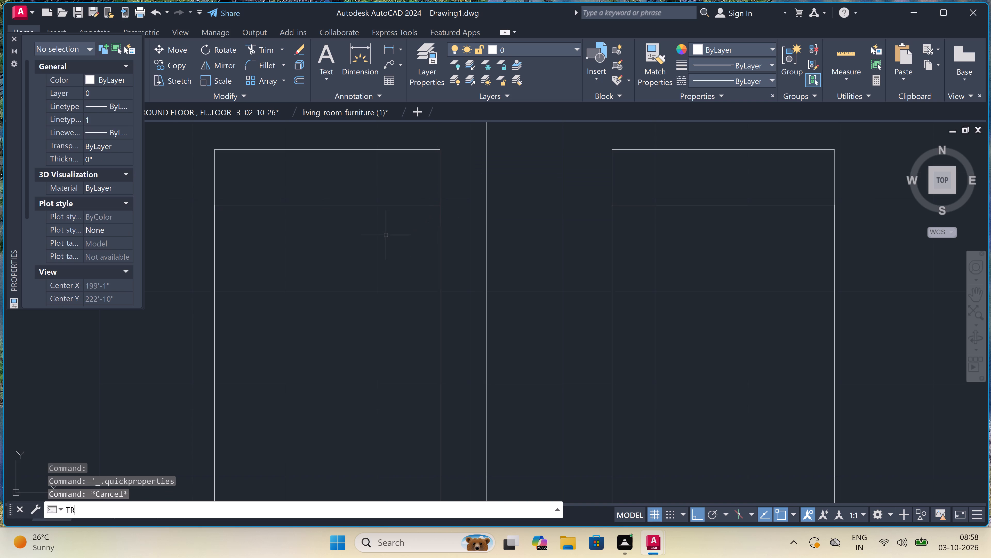
scroll(385, 236, down, 4)
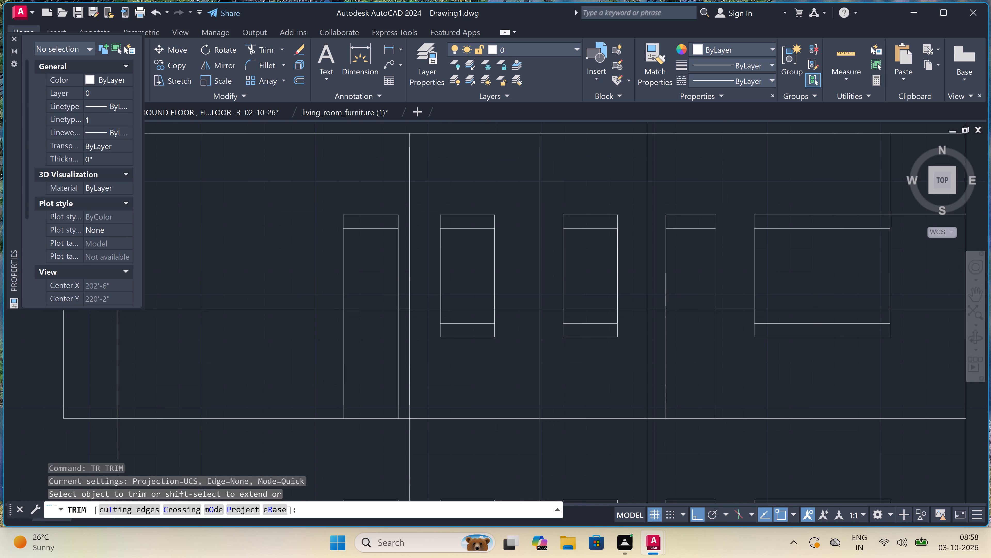
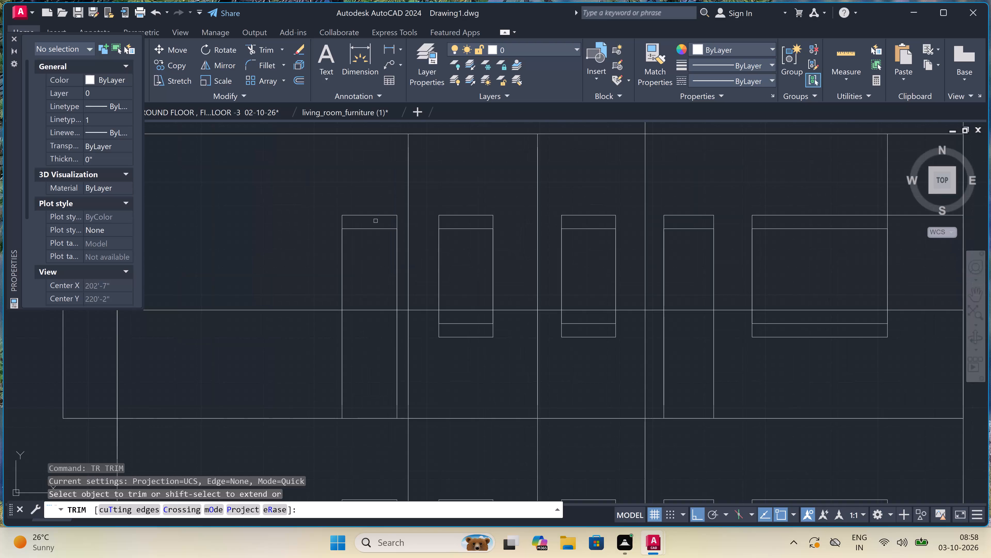
Trim away the horizontal line just below the head of both middle-storey doors and all three windows in the FIRST FLOOR PLAN elevation's western wing.
click(375, 221)
click(374, 273)
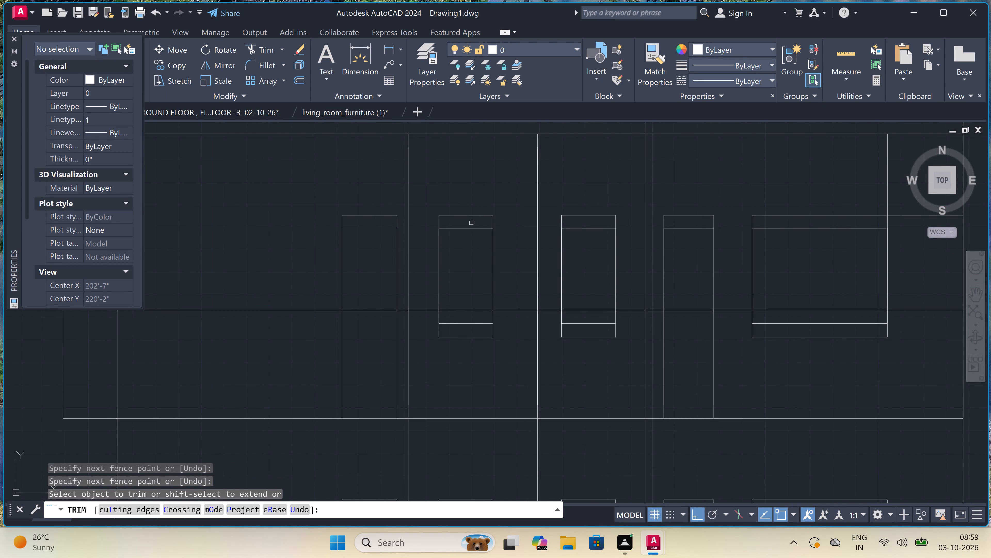
scroll(471, 223, down, 4)
scroll(471, 223, up, 4)
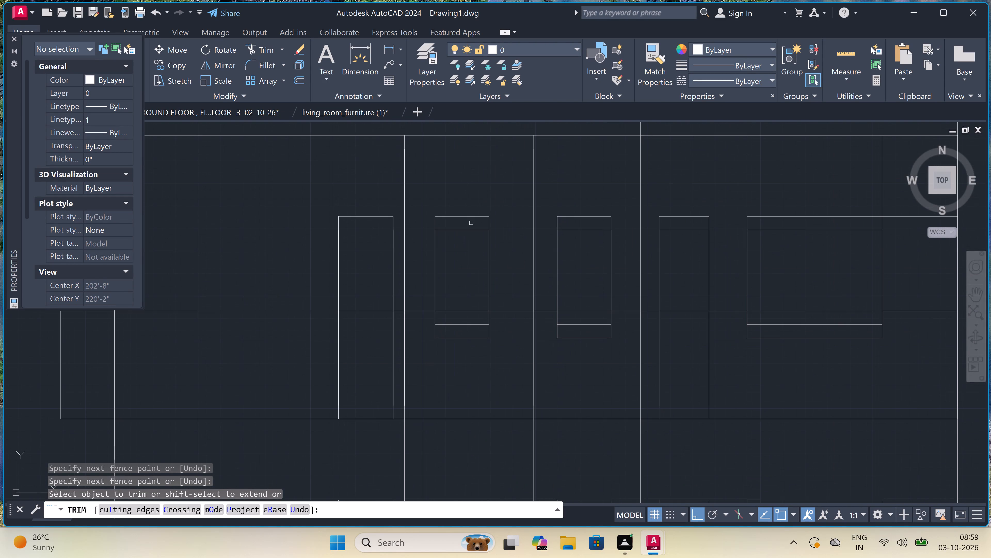
click(471, 223)
click(472, 305)
double_click(584, 224)
double_click(587, 289)
scroll(587, 288, down, 4)
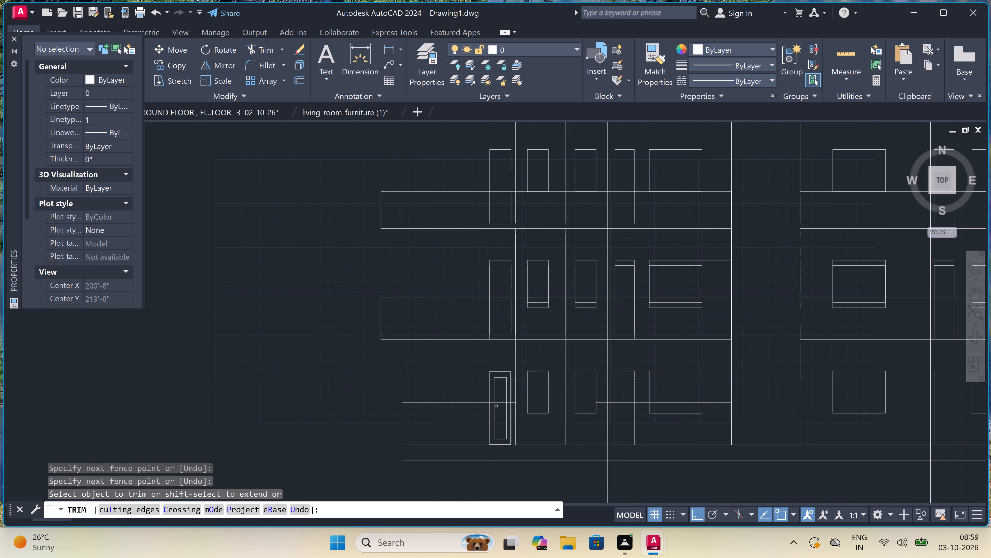
scroll(620, 282, up, 3)
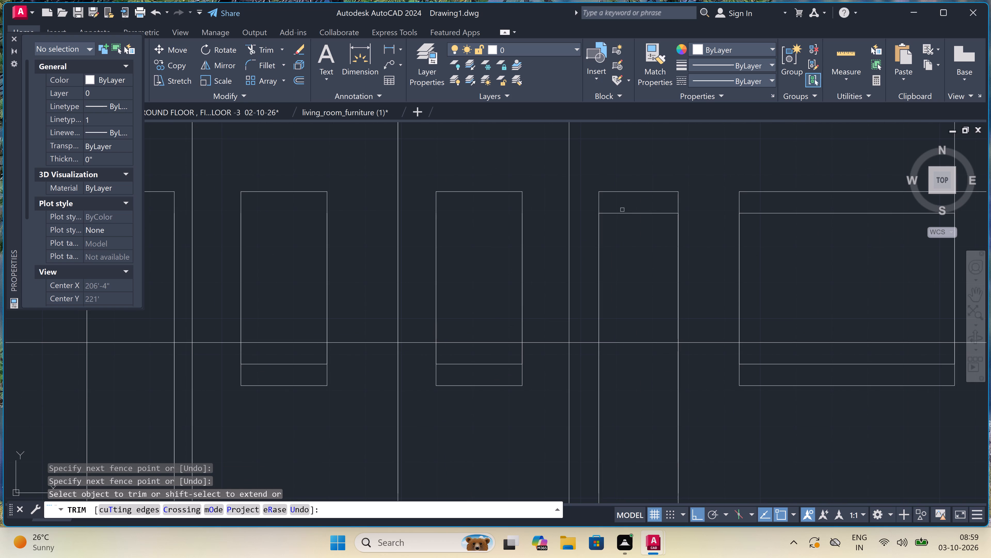
click(621, 206)
click(625, 295)
scroll(368, 294, down, 4)
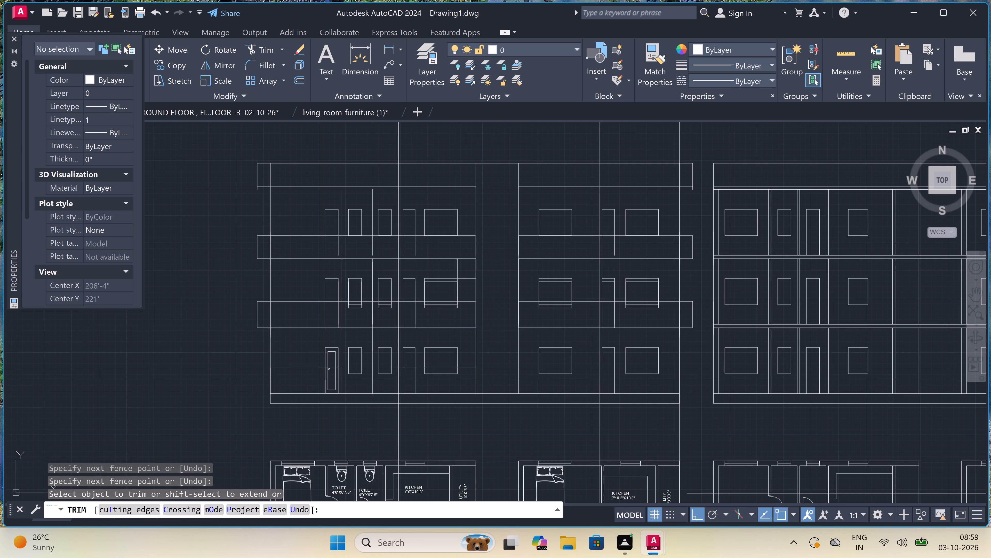
scroll(370, 279, up, 3)
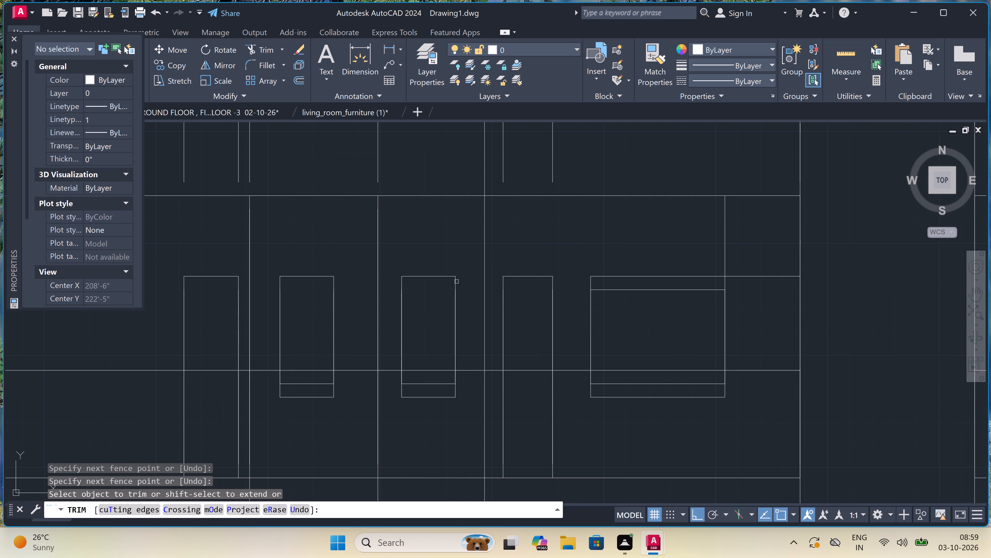
click(650, 283)
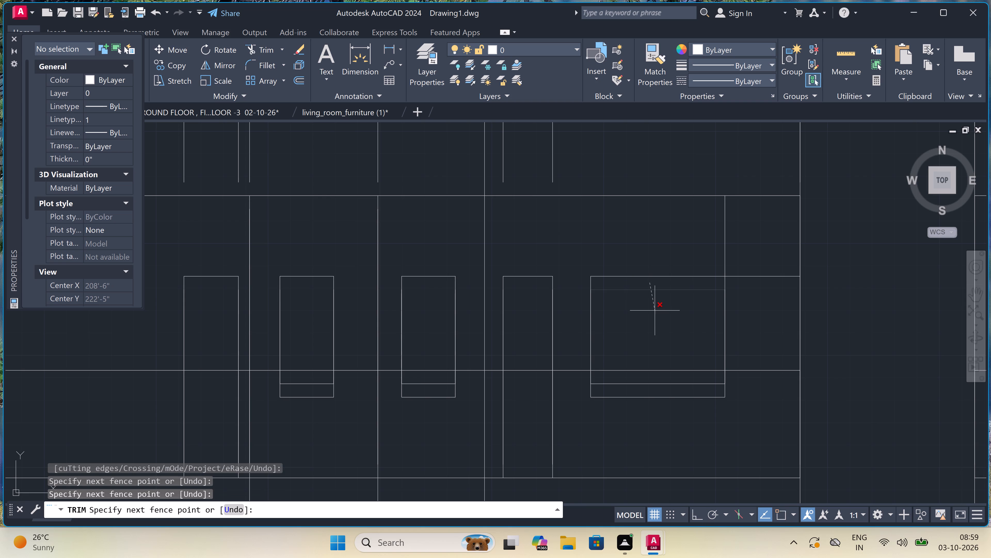
click(656, 327)
Trim the leftover vertical above the western wing's wide middle-storey window and the horizontal extending east from its head.
scroll(273, 318, down, 4)
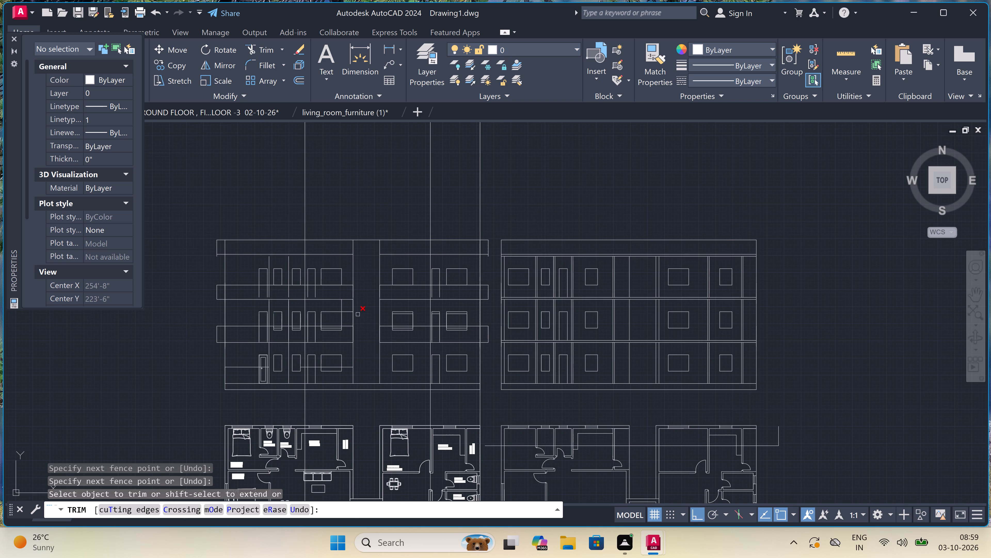
scroll(375, 314, up, 1)
scroll(298, 308, up, 2)
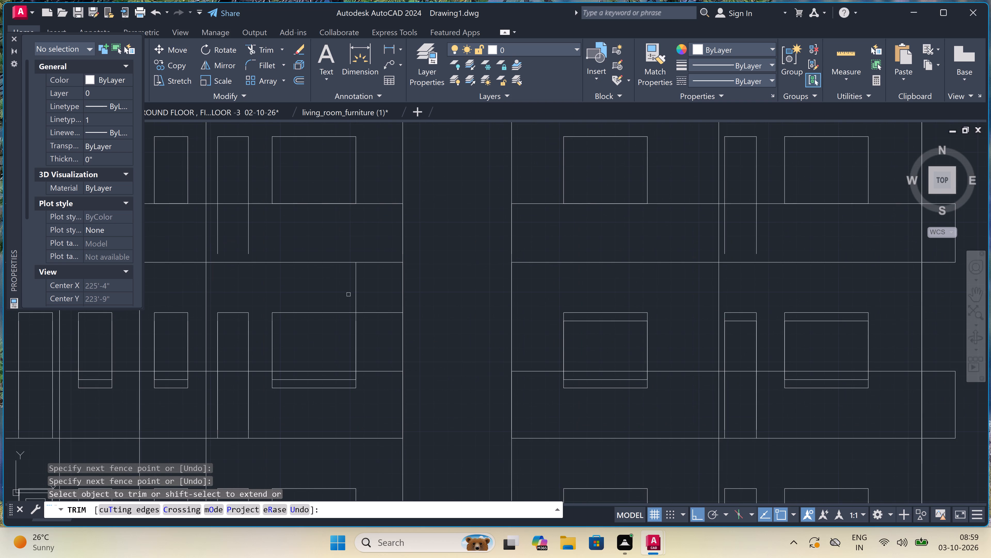
click(354, 295)
click(371, 294)
click(372, 336)
Trim away the horizontal line just below the head of both middle-storey windows and the door in the same elevation's eastern wing.
scroll(383, 301, down, 4)
scroll(425, 320, up, 2)
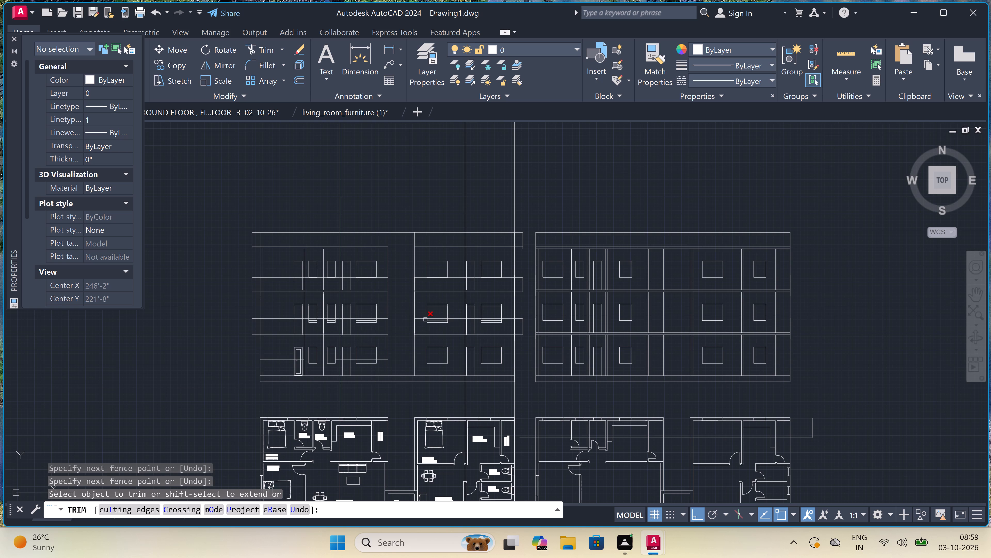
scroll(440, 295, up, 2)
double_click(445, 268)
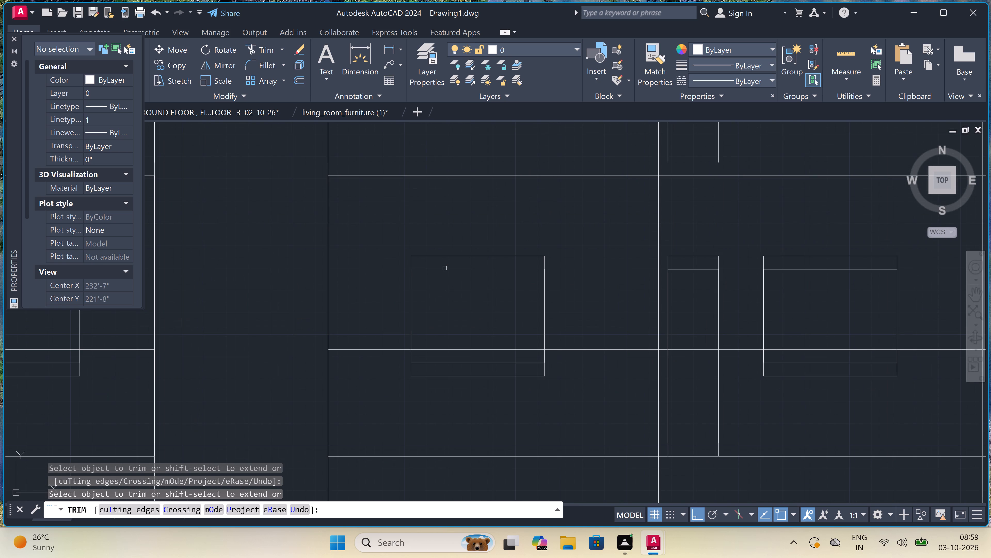
scroll(451, 292, down, 3)
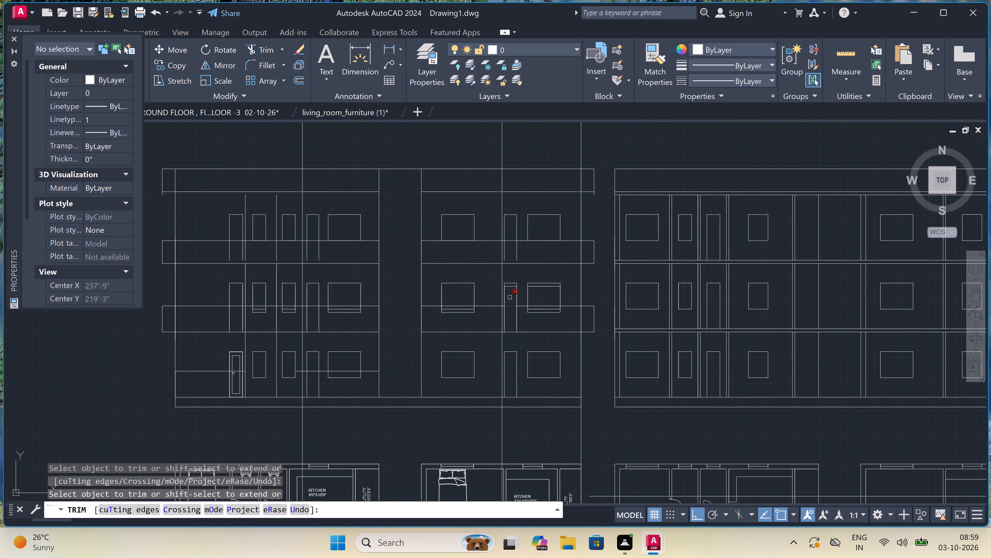
scroll(510, 292, up, 3)
click(506, 268)
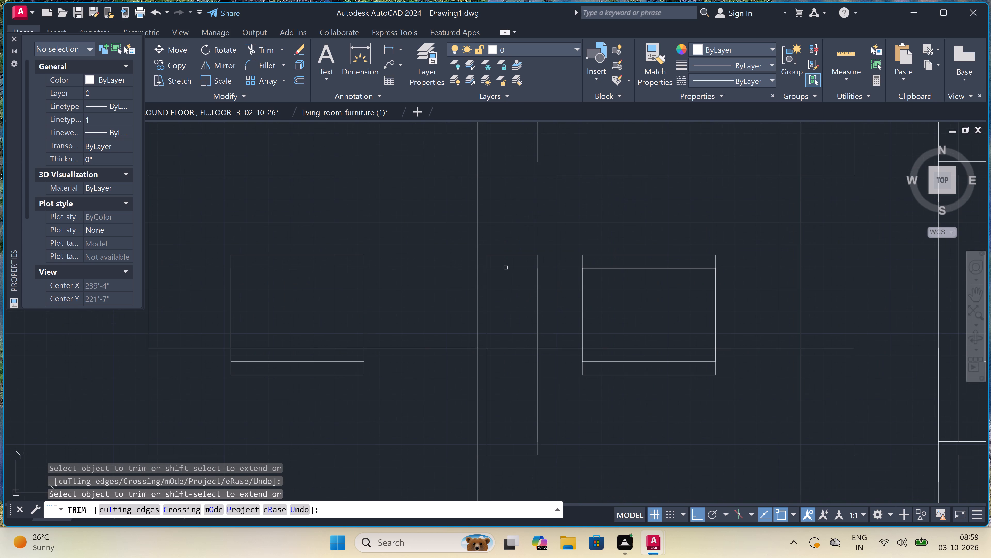
scroll(506, 268, down, 2)
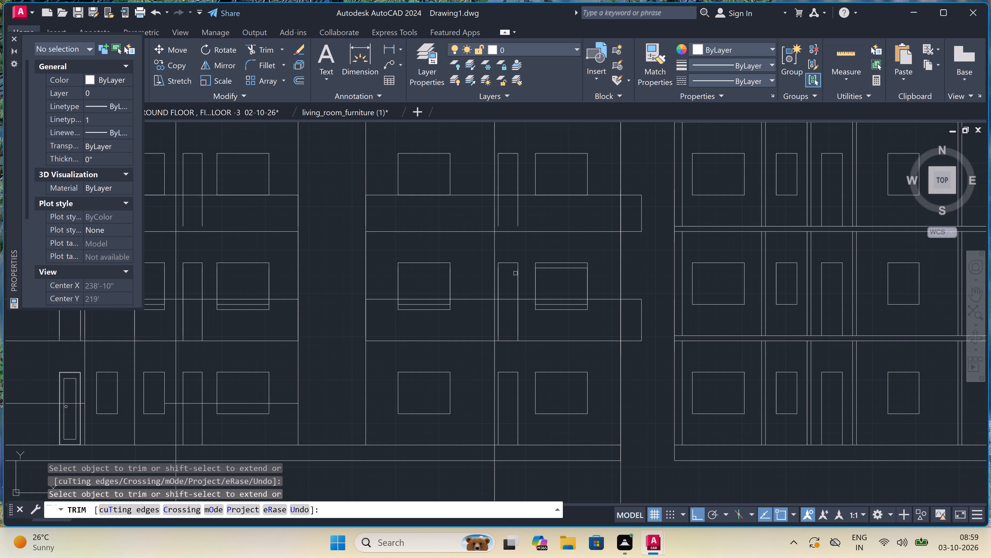
click(552, 269)
scroll(552, 269, down, 2)
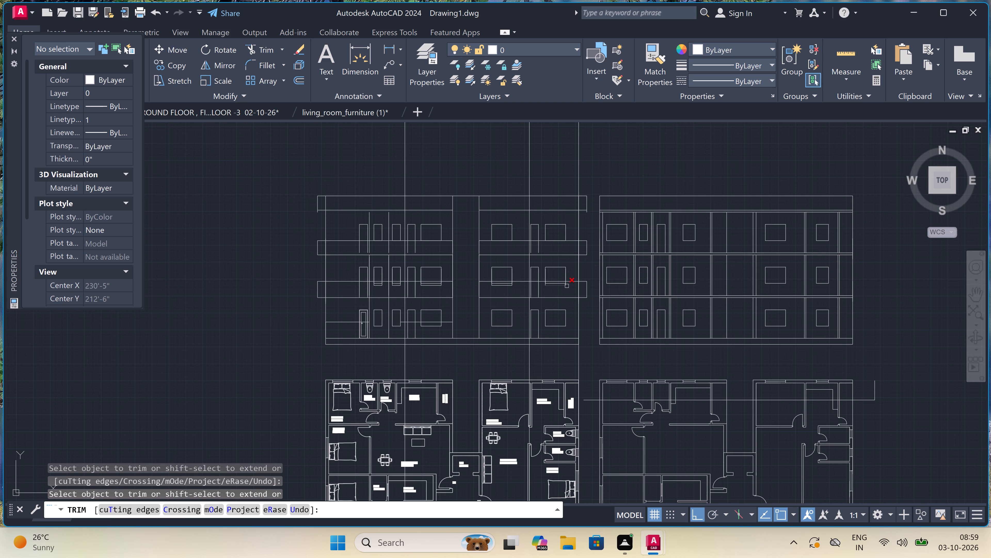
scroll(324, 290, down, 2)
scroll(365, 293, up, 2)
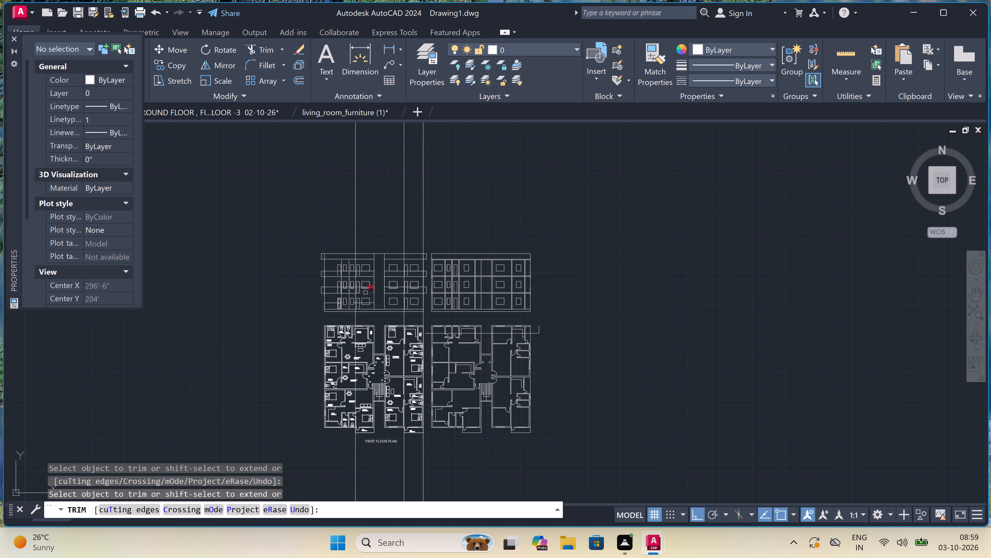
scroll(387, 290, up, 2)
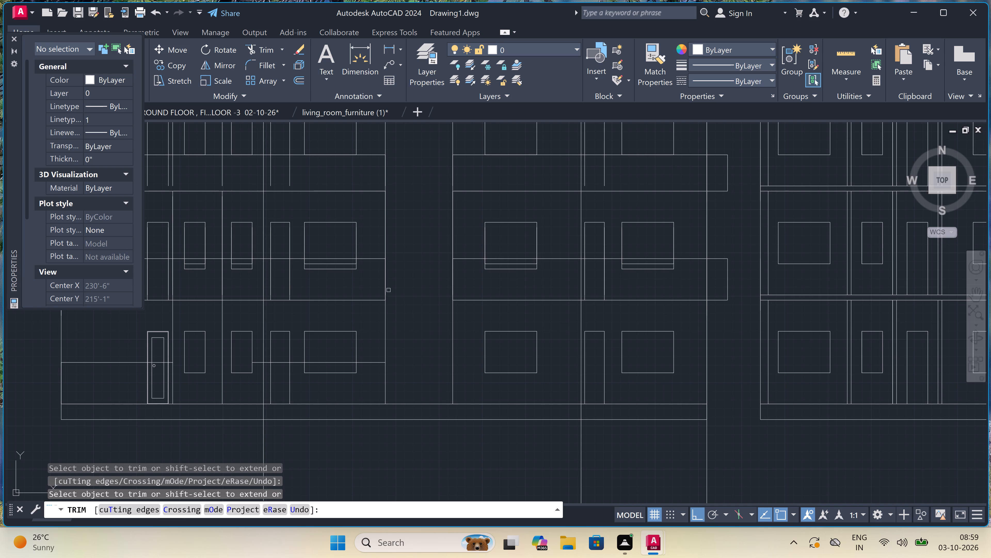
key(Escape)
Draw a slightly inset rectangle as a frame inside the ground-storey window just east of the detailed door.
scroll(389, 291, down, 2)
scroll(392, 289, up, 1)
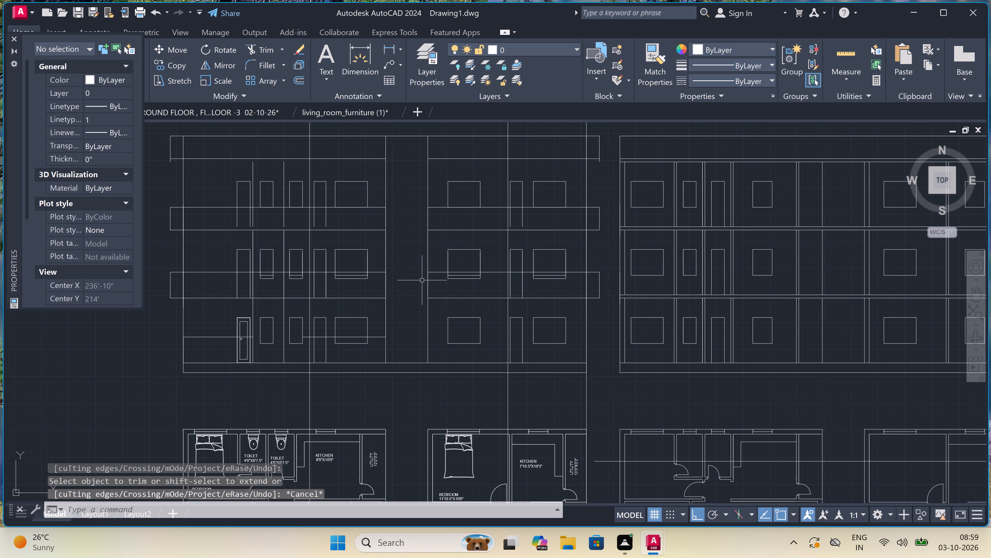
text(RE)
key(c)
key(space)
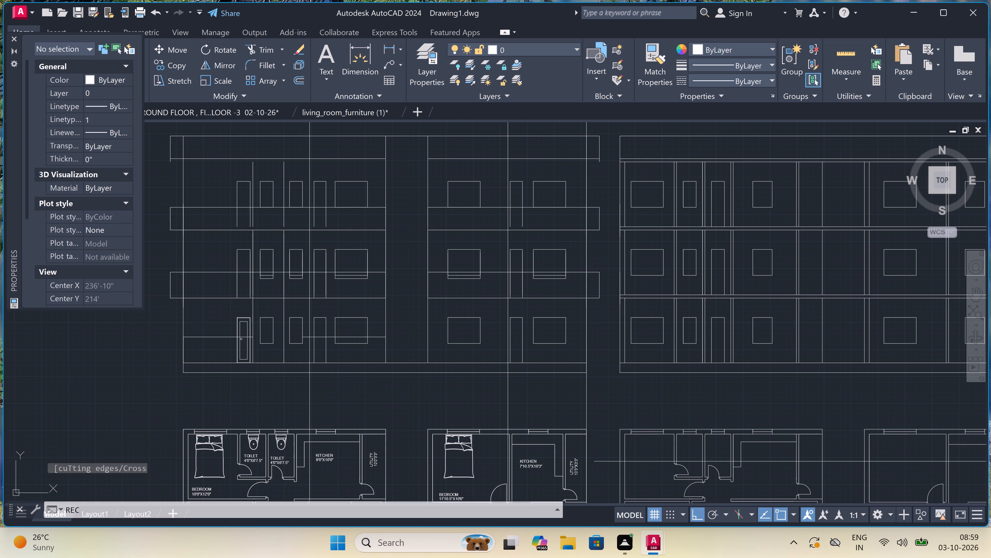
scroll(271, 334, up, 4)
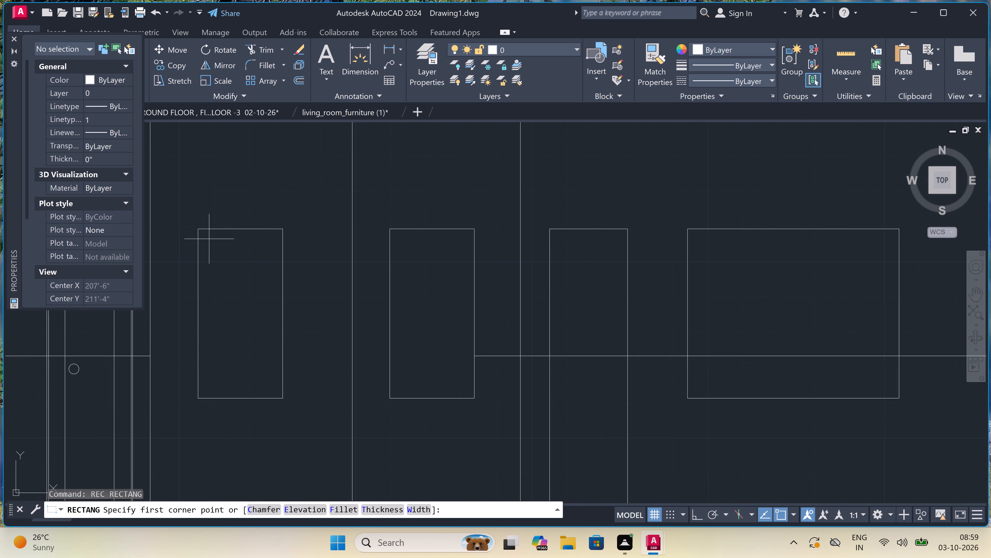
drag(206, 238, 208, 239)
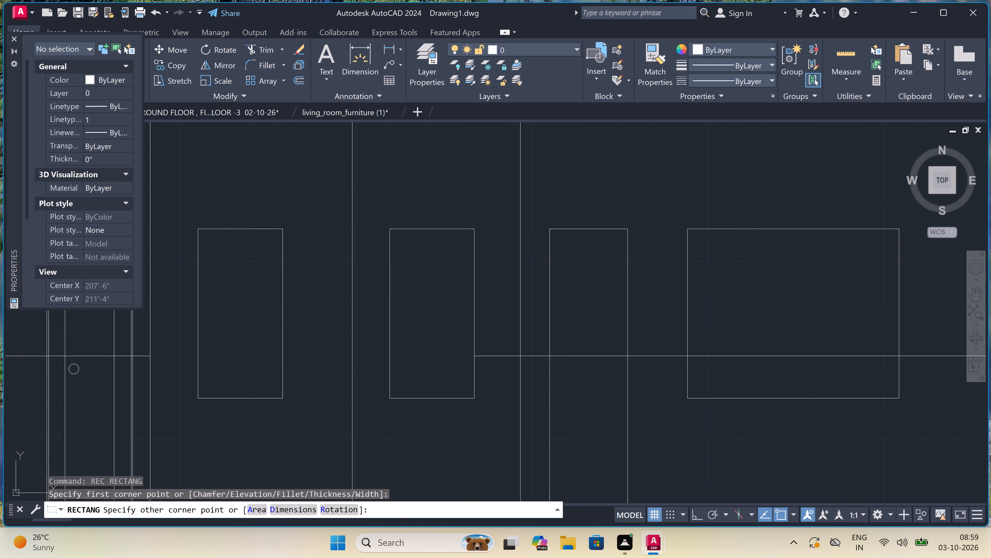
double_click(274, 390)
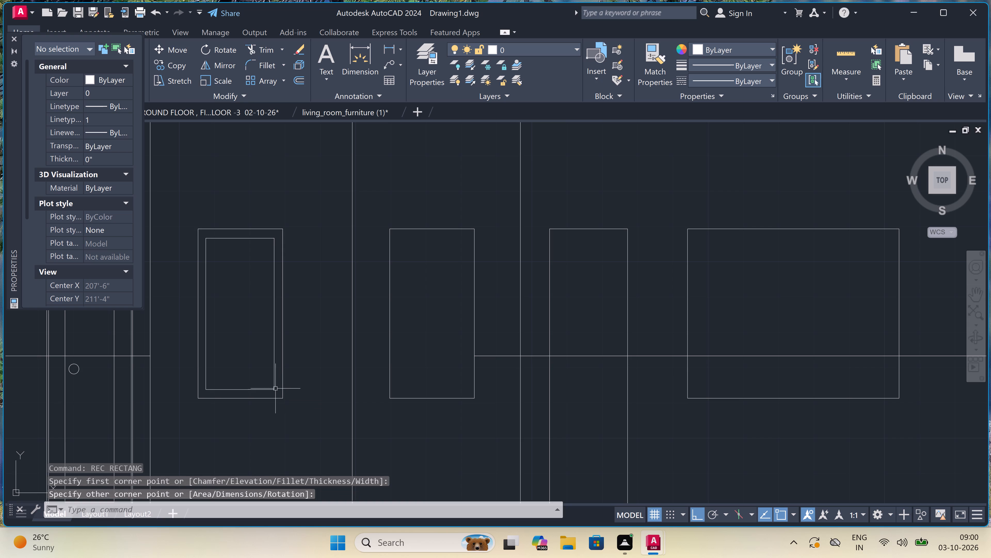
Draw a matching inset frame rectangle inside the second narrow ground-storey window east of the detailed door.
key(space)
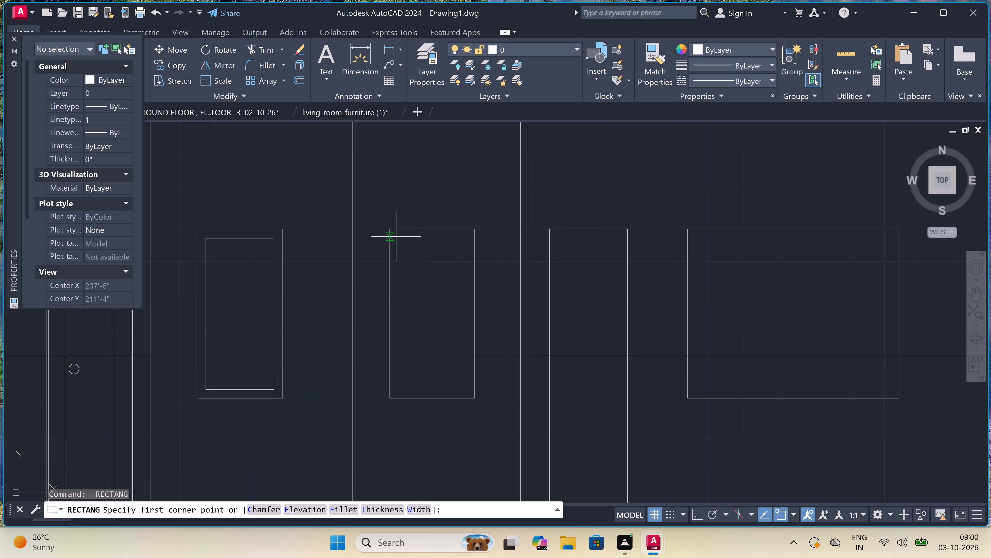
scroll(397, 237, up, 1)
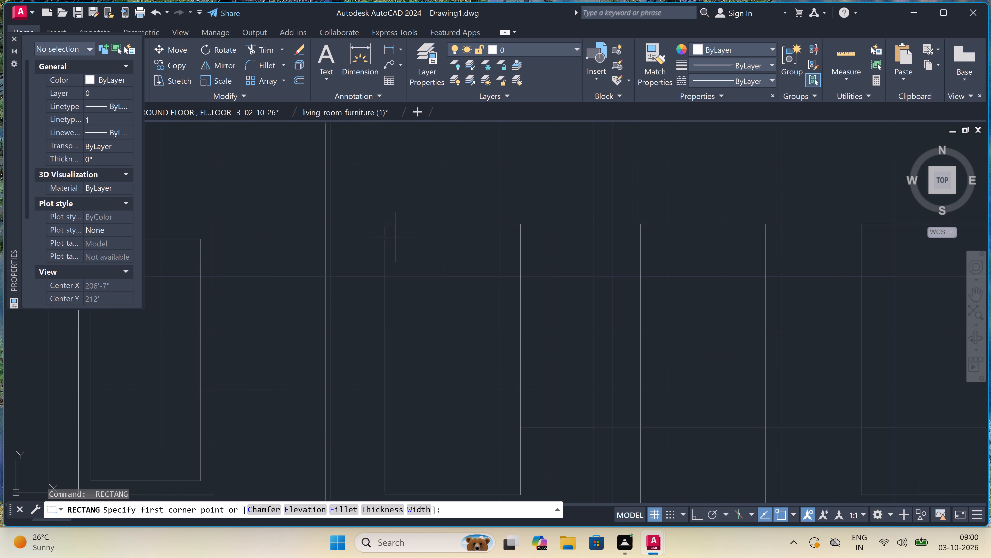
click(396, 237)
scroll(408, 264, down, 3)
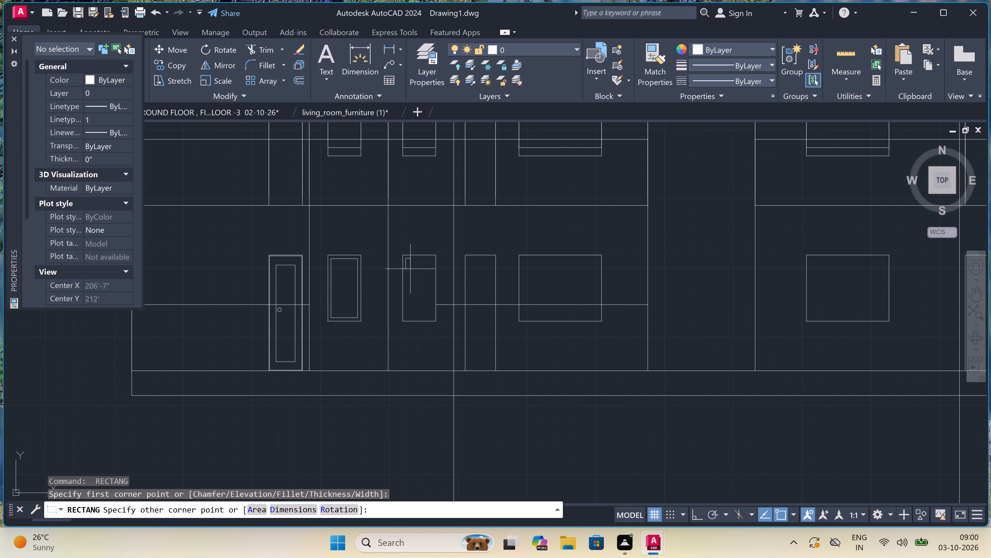
scroll(422, 297, up, 3)
scroll(433, 310, down, 1)
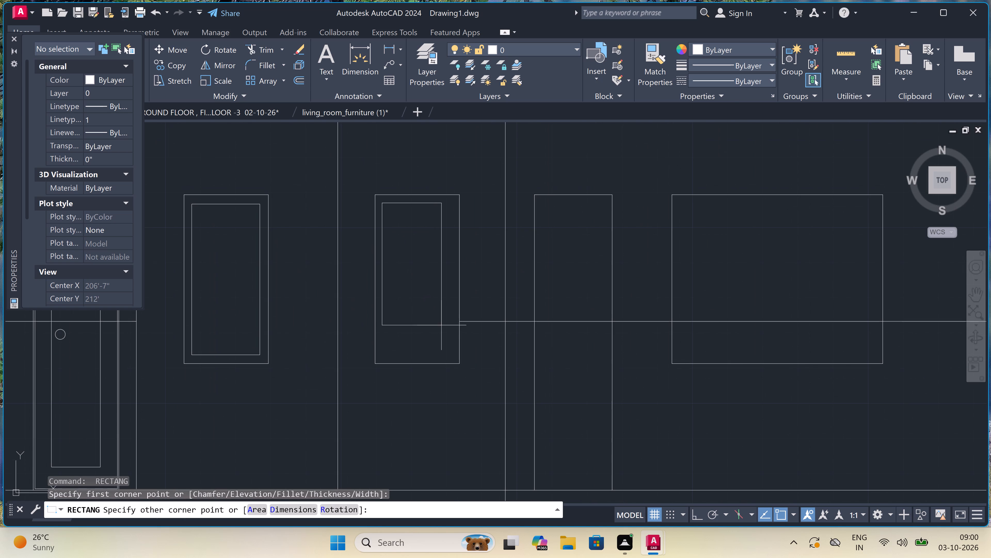
click(452, 354)
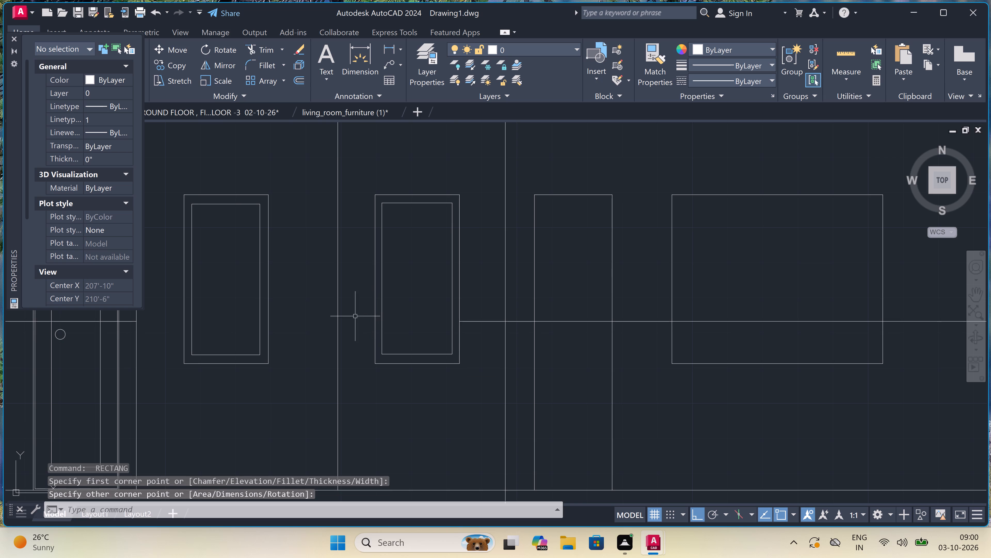
Examine the framed ground-storey windows against the remaining openings of both elevations.
scroll(240, 328, down, 2)
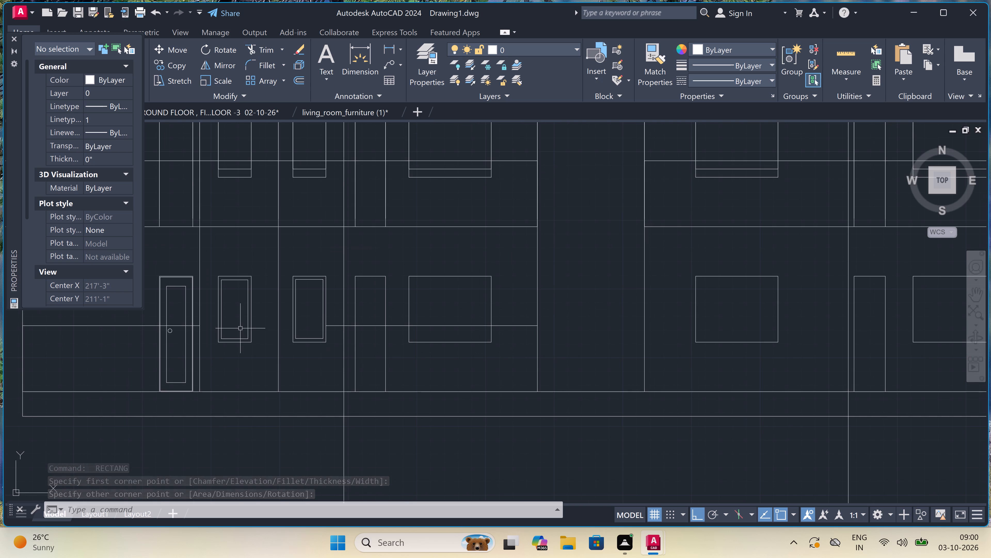
scroll(240, 328, down, 4)
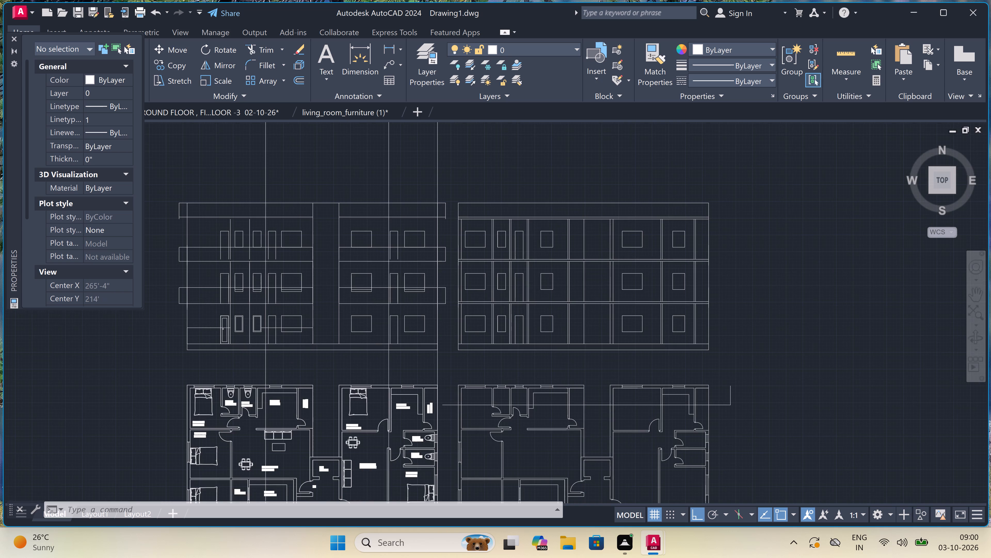
scroll(263, 326, up, 4)
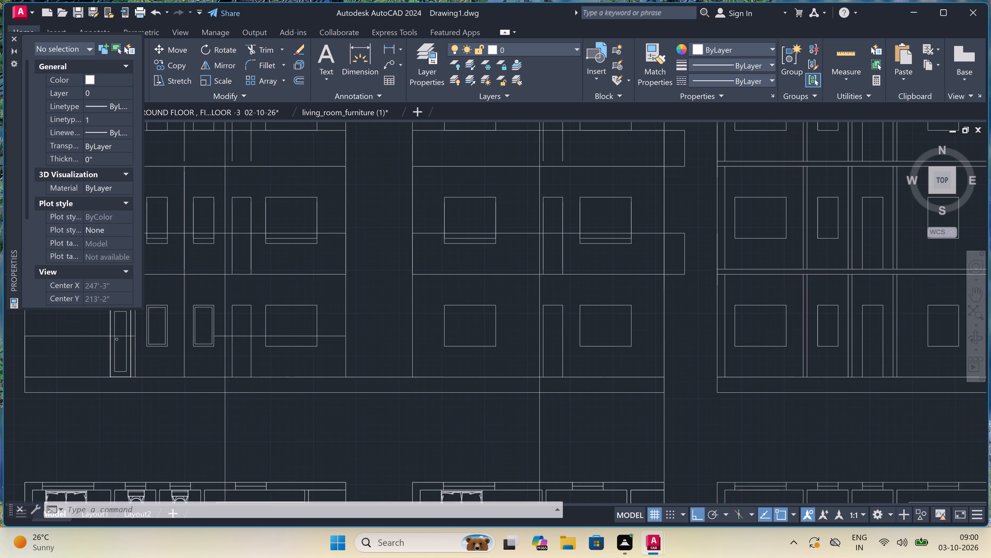
scroll(276, 323, down, 1)
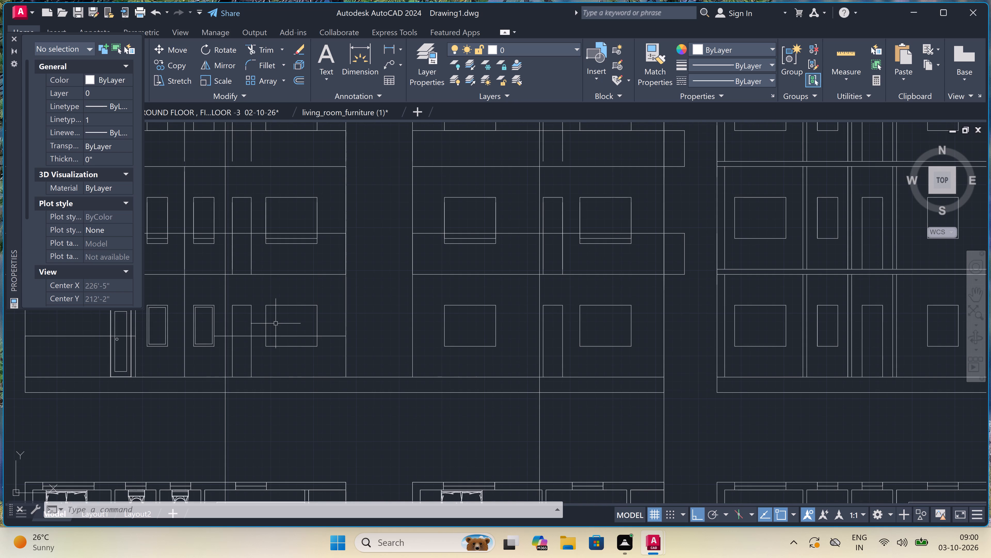
scroll(276, 323, down, 1)
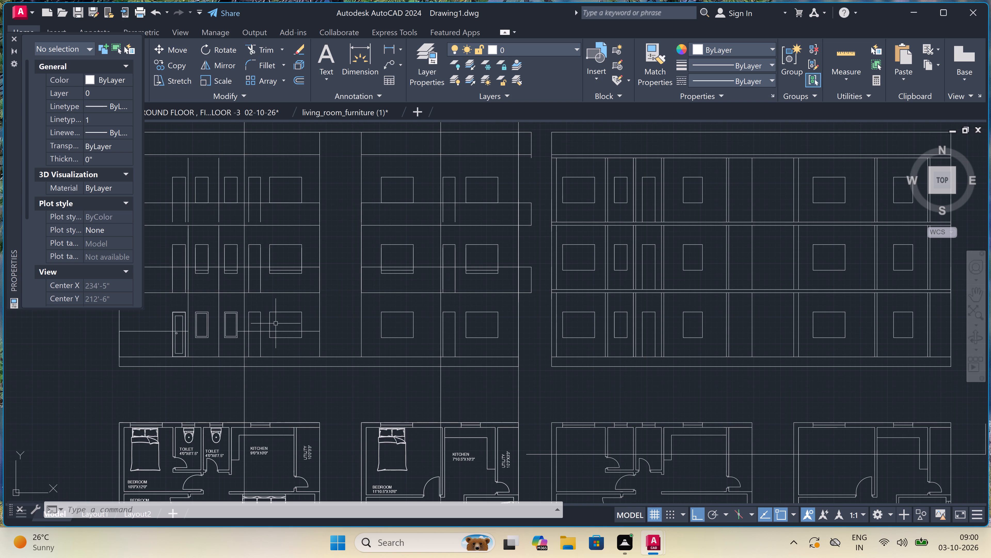
scroll(276, 323, down, 1)
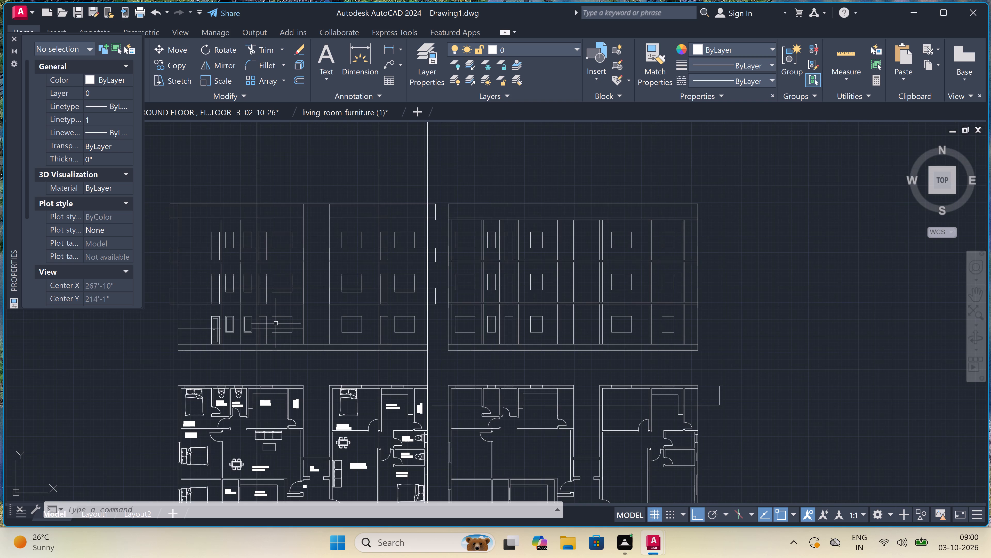
Draw a slightly inset frame rectangle inside the ground-storey door opening just west of the wide window in the western wing.
scroll(240, 336, up, 2)
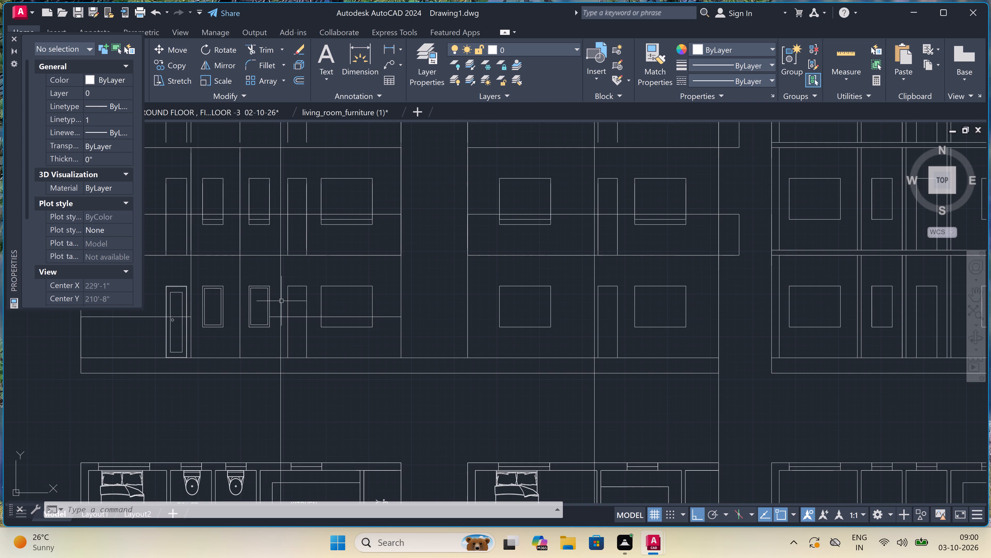
key(r)
key(e)
key(c)
key(space)
scroll(291, 305, up, 2)
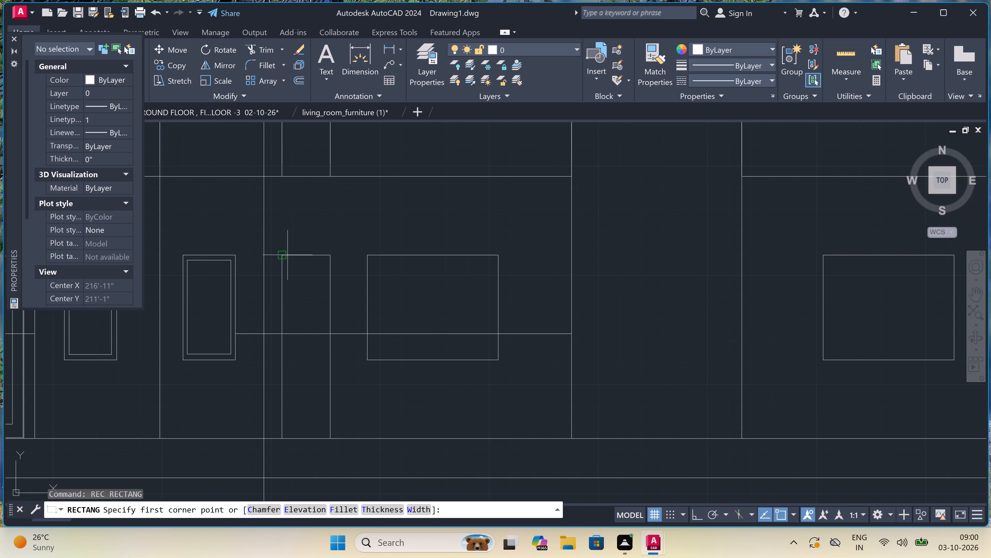
scroll(287, 255, up, 4)
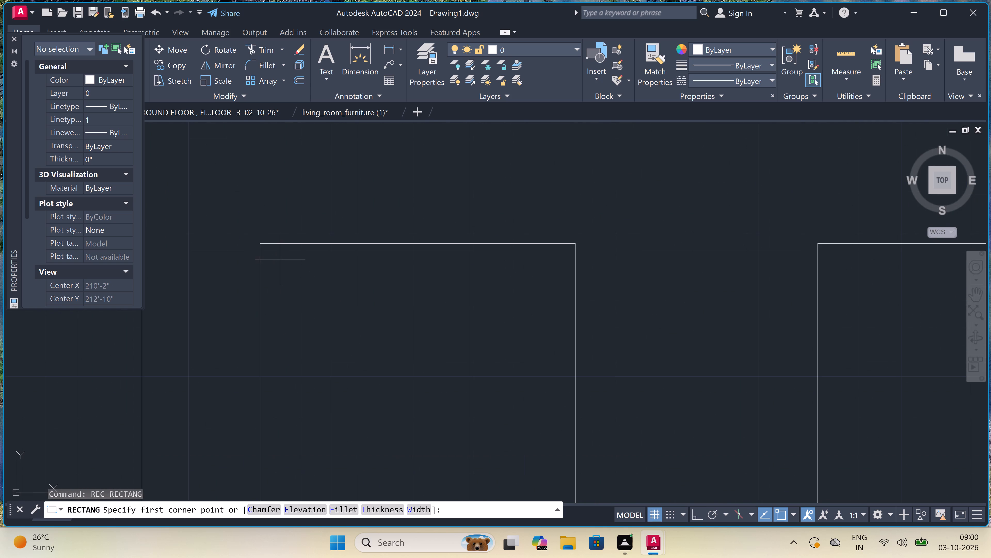
click(273, 255)
scroll(309, 288, down, 4)
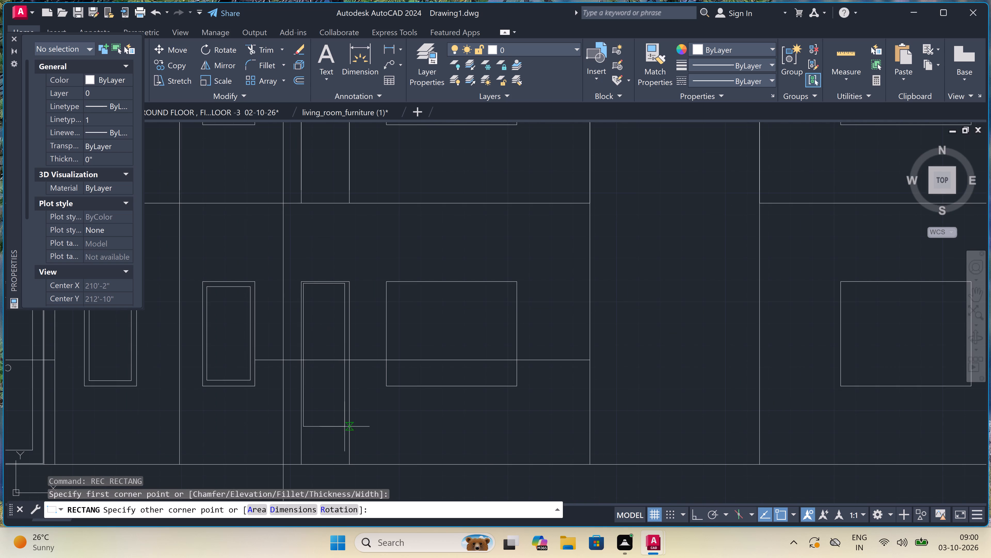
scroll(349, 461, up, 4)
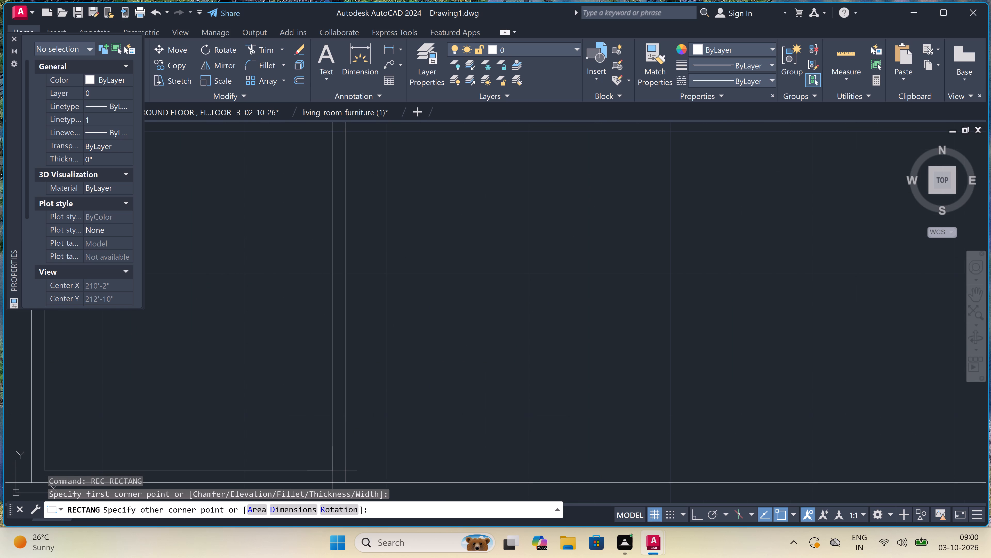
click(332, 470)
scroll(321, 428, down, 4)
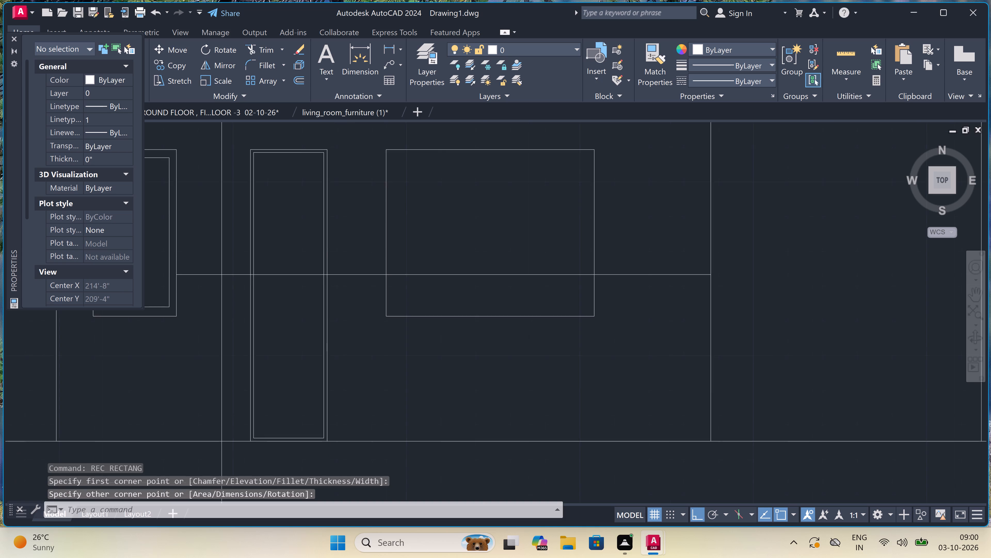
Draw a smaller panel rectangle inside that door's new frame.
key(space)
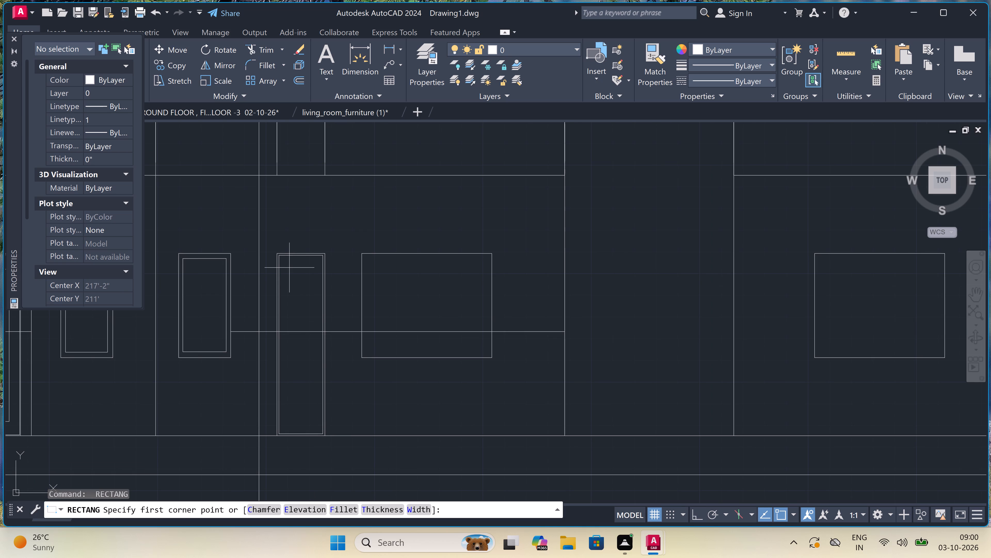
drag(287, 266, 287, 269)
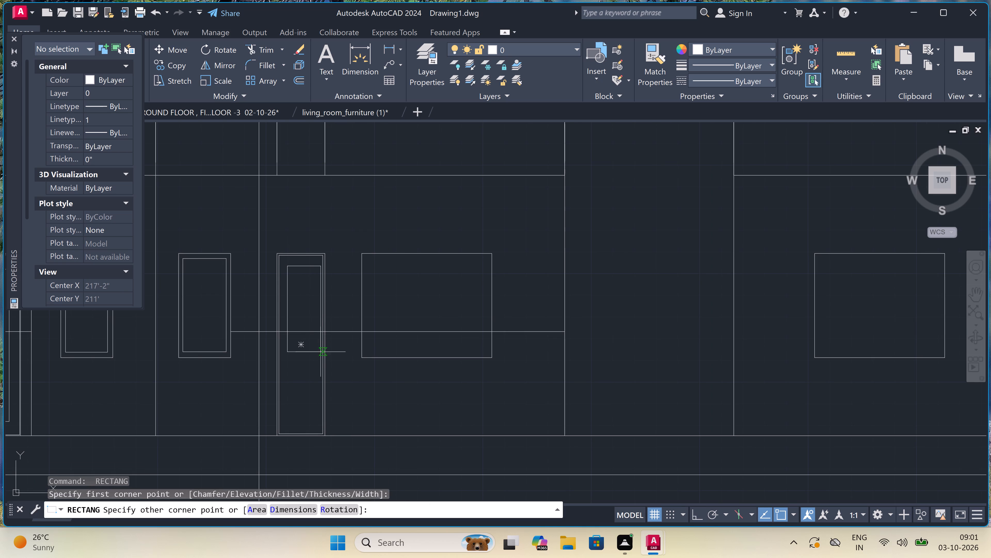
click(315, 424)
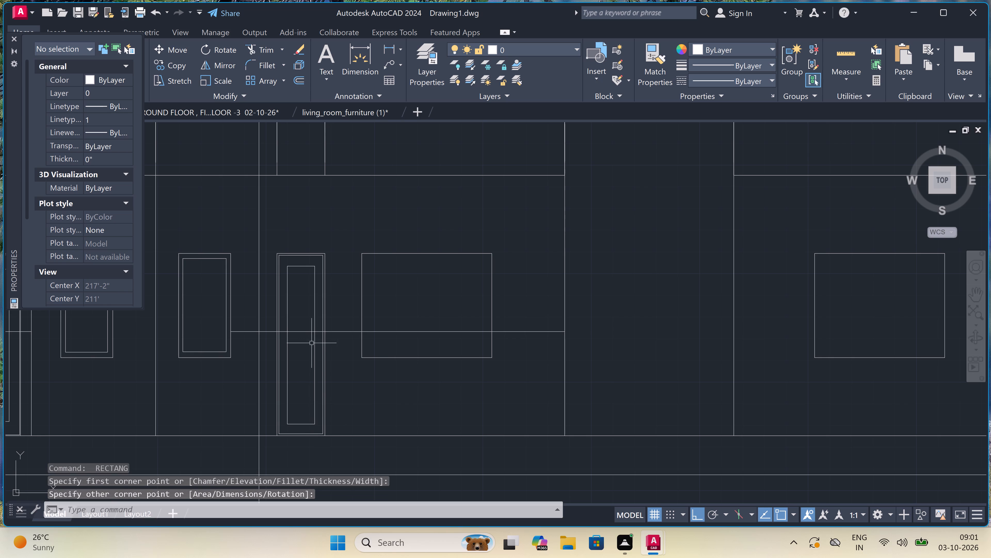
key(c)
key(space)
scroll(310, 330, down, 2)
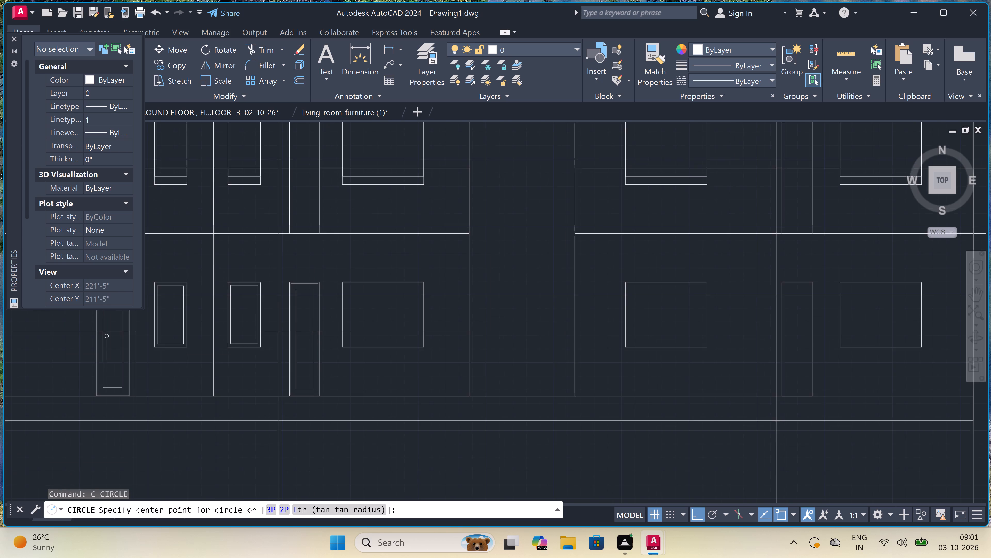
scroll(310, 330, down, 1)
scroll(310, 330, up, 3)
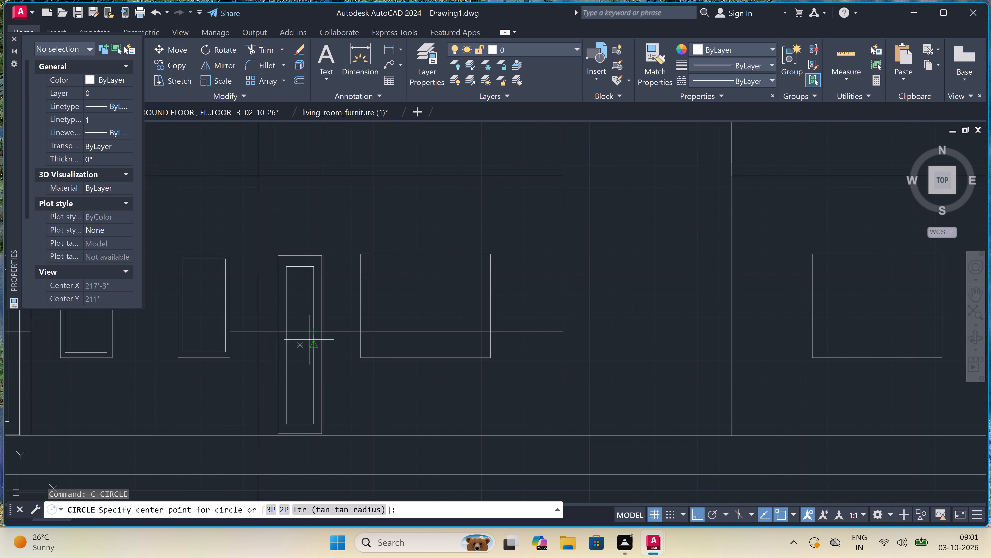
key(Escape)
Draw a slightly inset frame rectangle inside the wide ground-storey window east of the newly detailed door.
text(REC)
key(space)
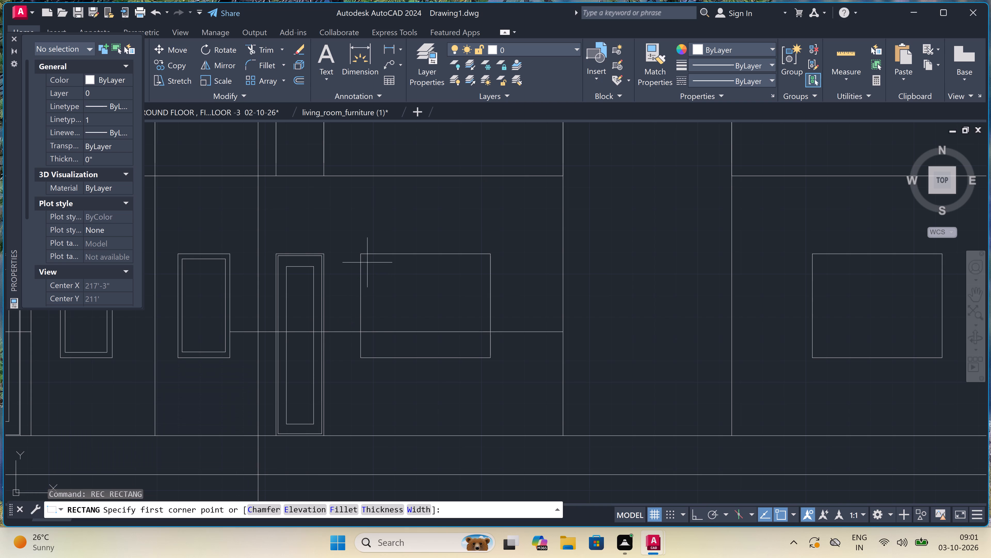
scroll(365, 260, up, 3)
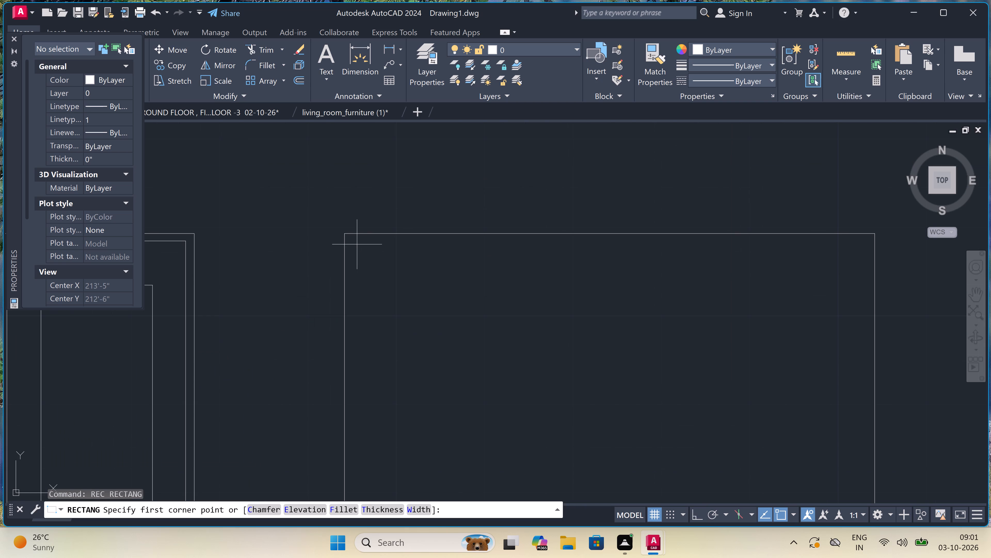
drag(353, 243, 356, 244)
scroll(454, 312, down, 3)
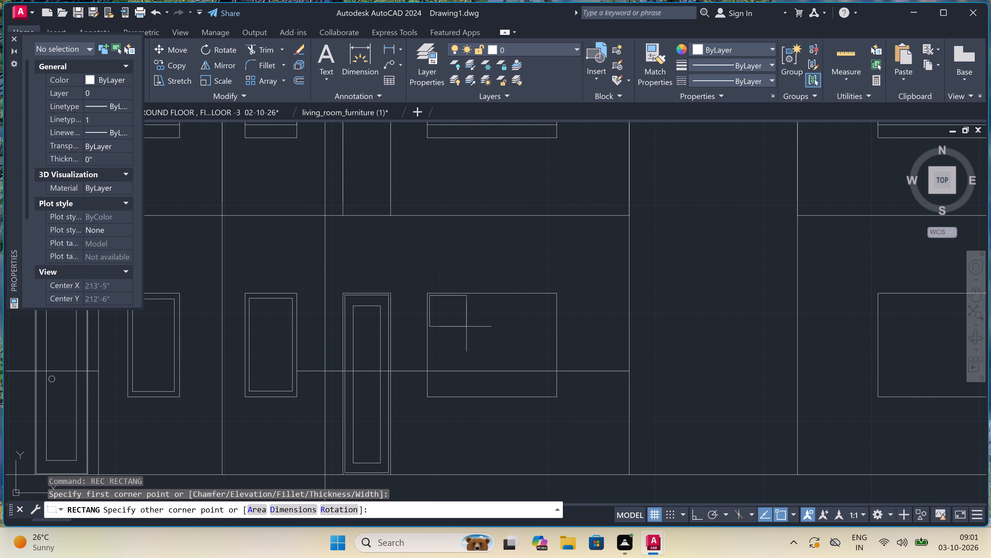
scroll(570, 412, up, 2)
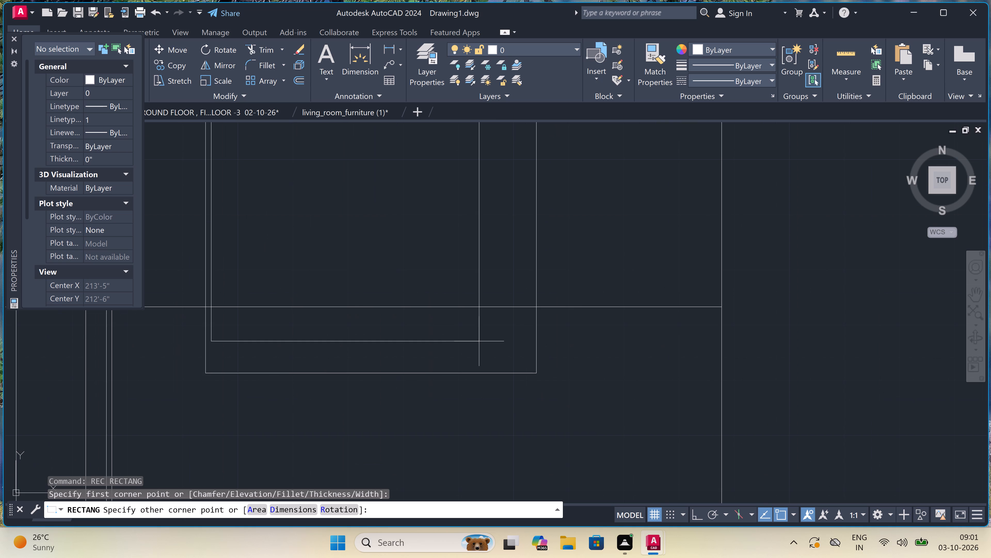
scroll(510, 347, up, 3)
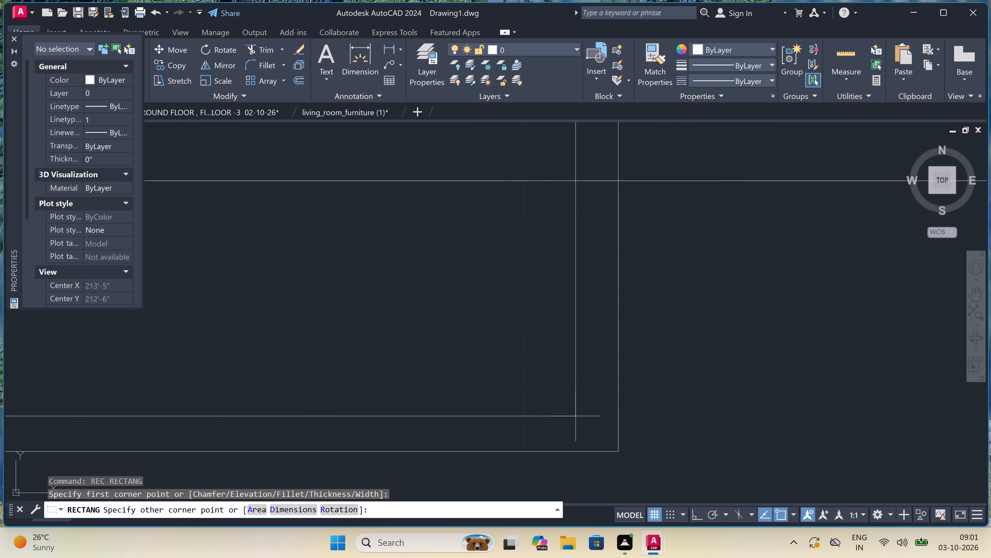
click(596, 425)
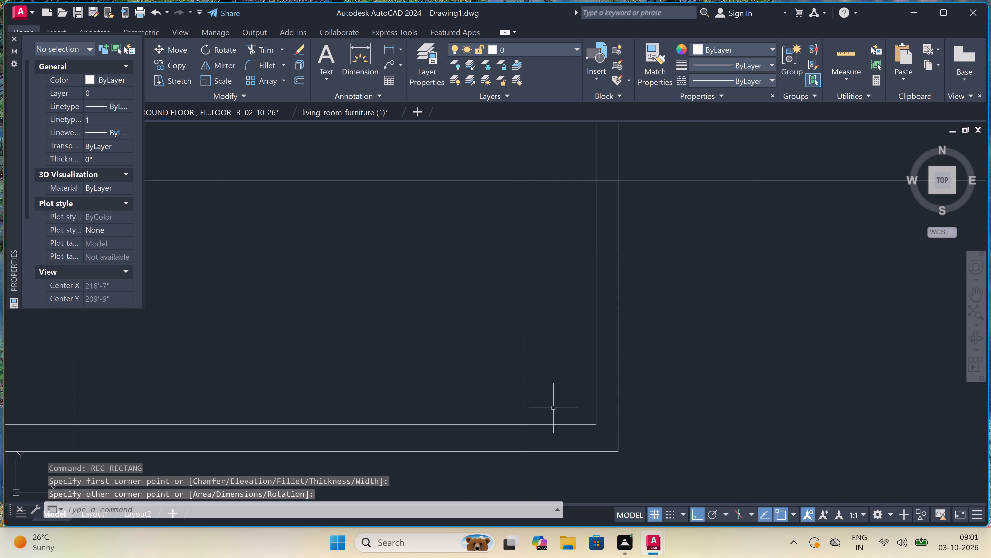
scroll(497, 378, down, 4)
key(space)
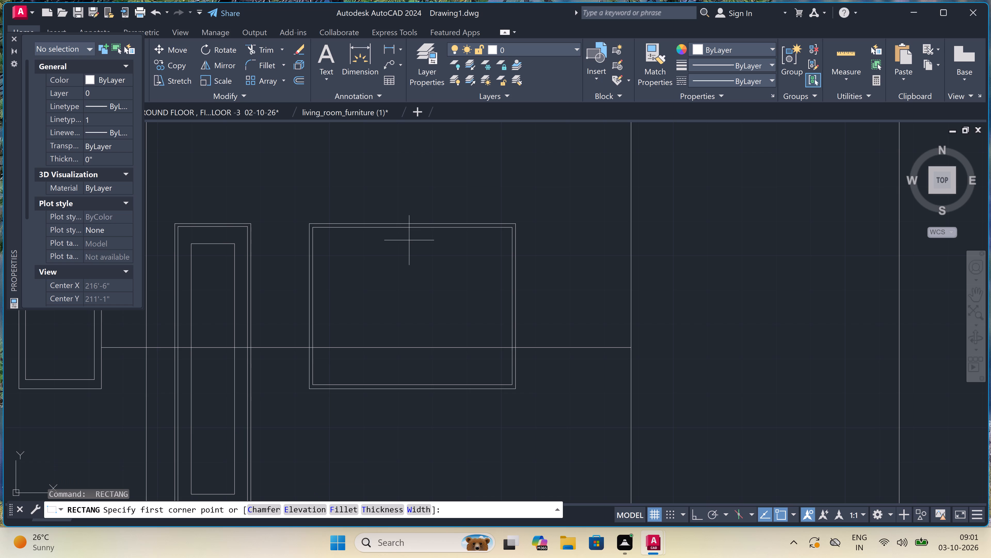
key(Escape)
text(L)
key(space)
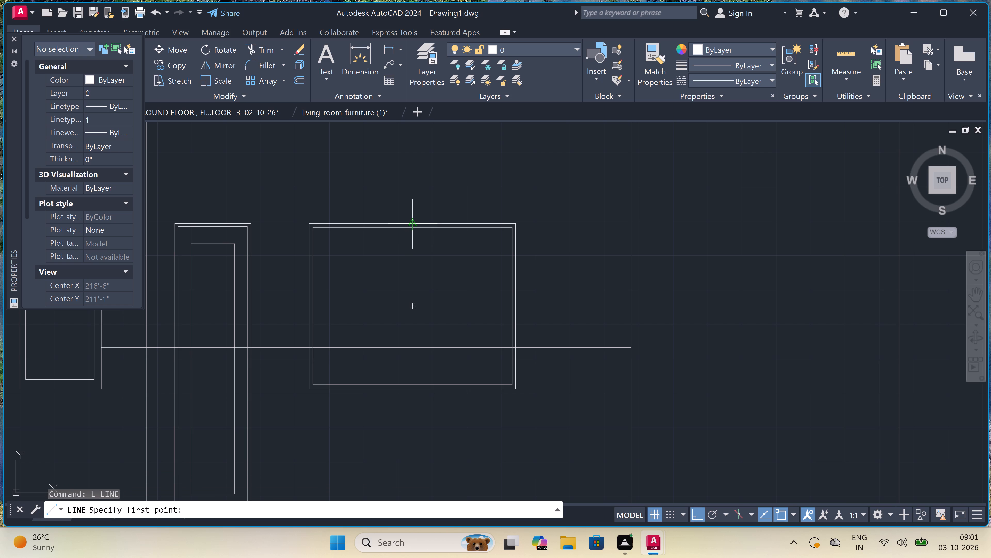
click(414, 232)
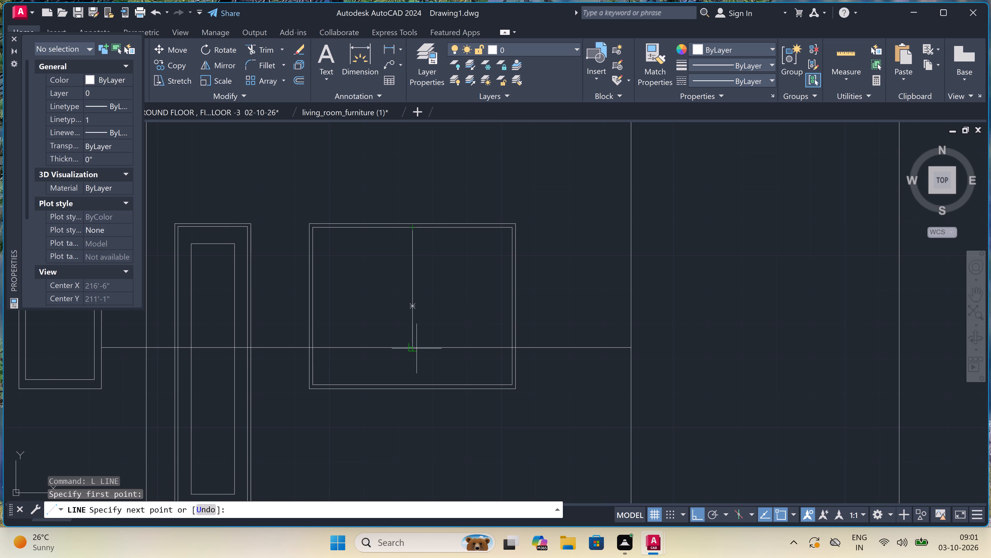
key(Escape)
Draw three full-height vertical lines inside the wide window's inner frame, dividing it into four roughly equal panes.
key(space)
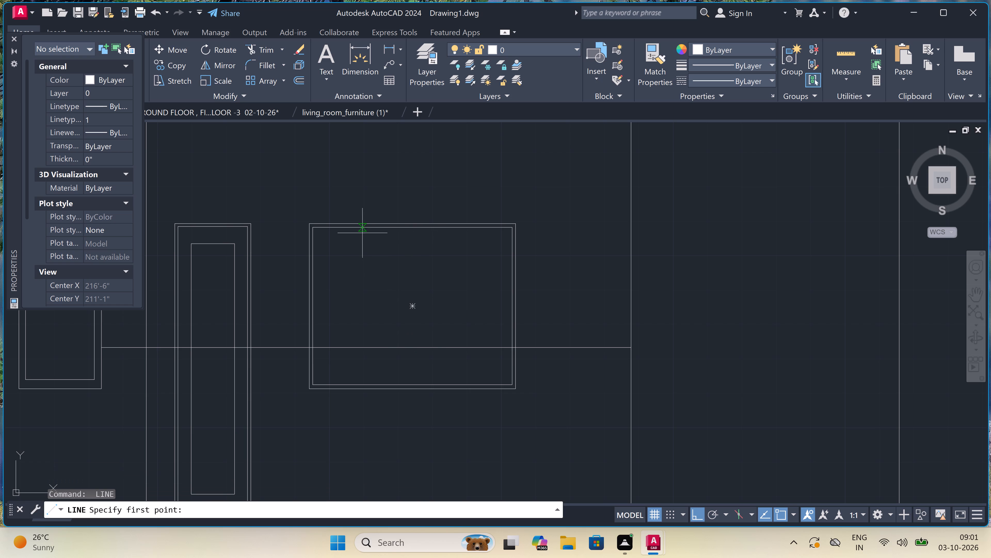
click(361, 230)
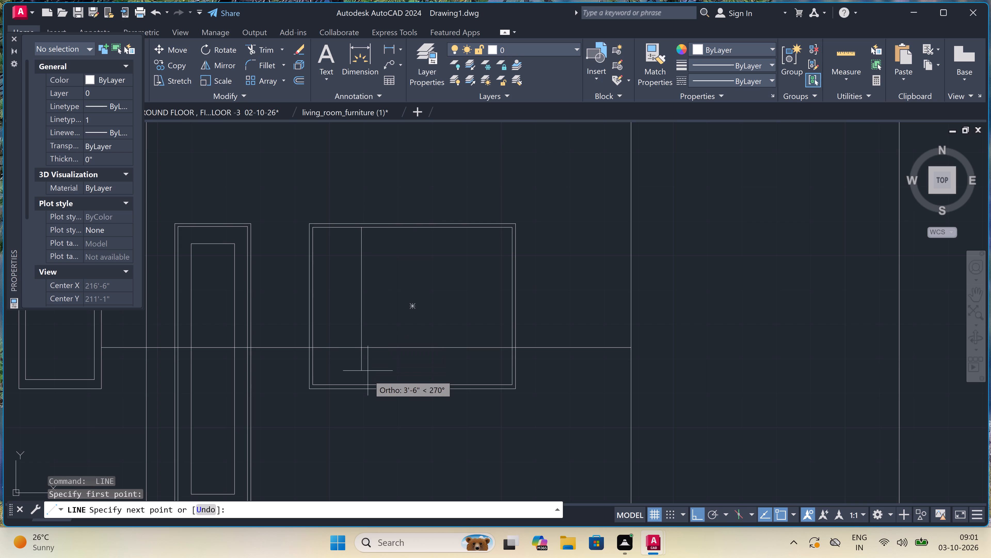
click(361, 383)
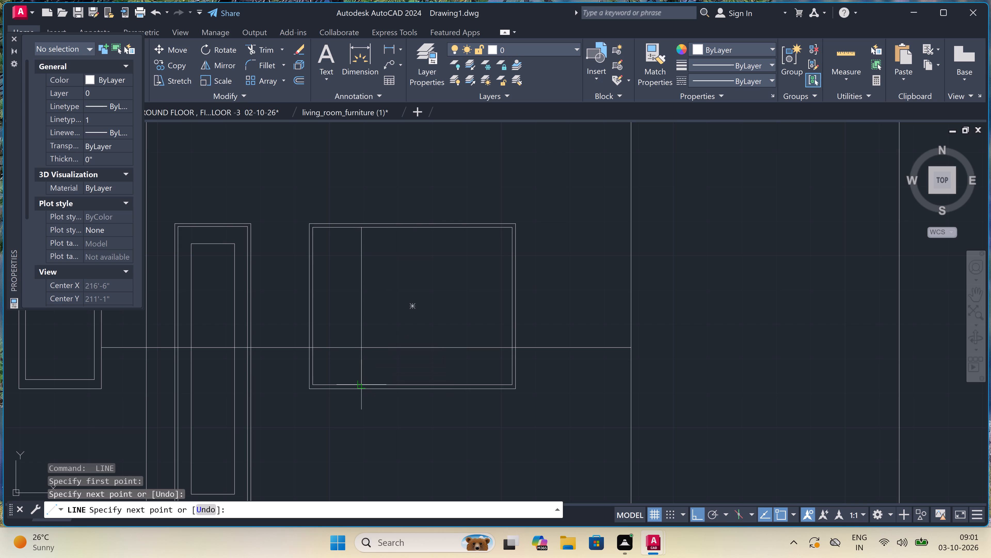
key(Escape)
key(space)
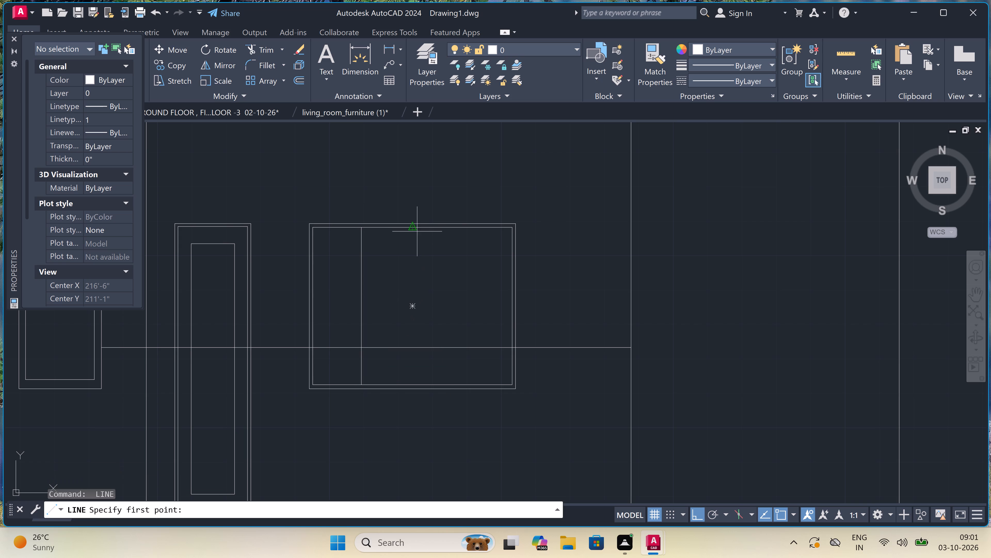
click(414, 230)
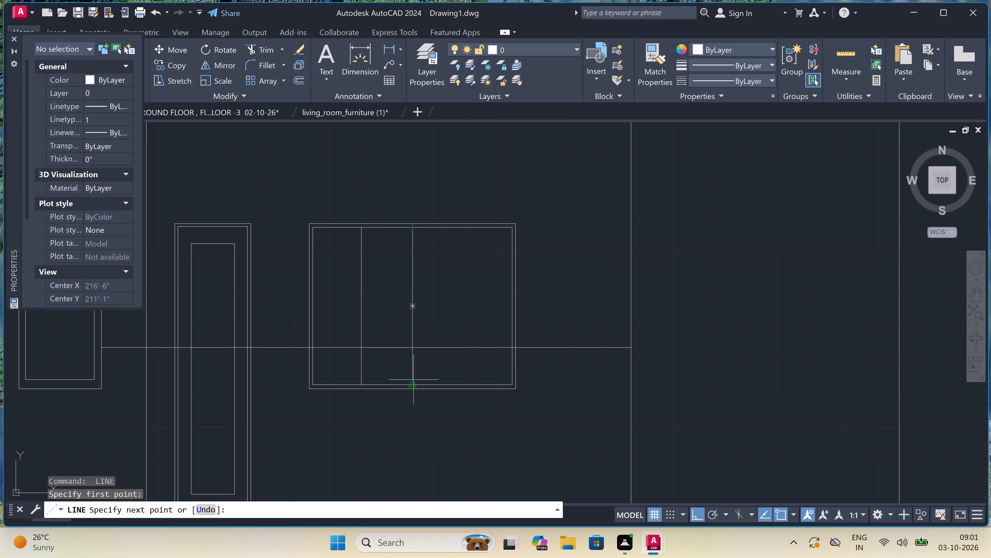
double_click(414, 385)
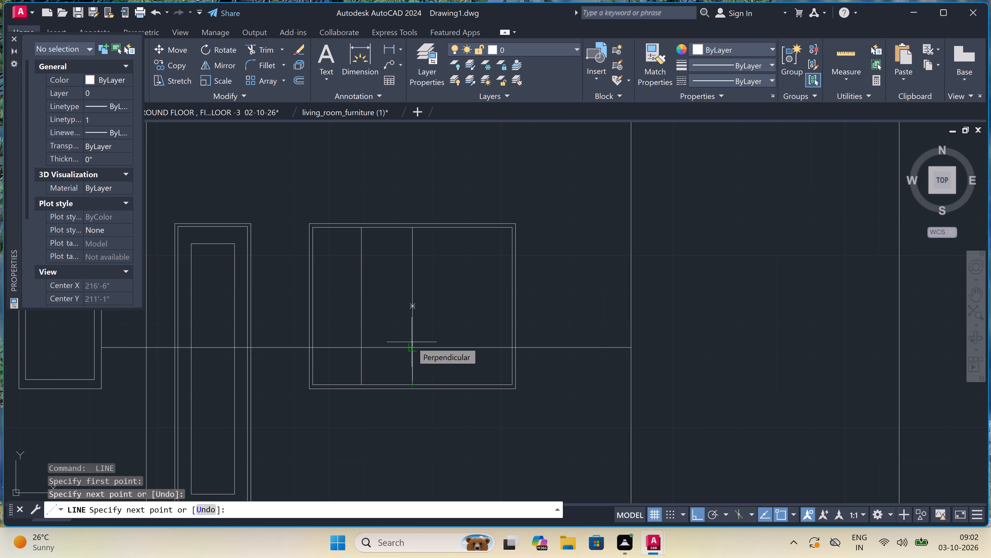
key(Escape)
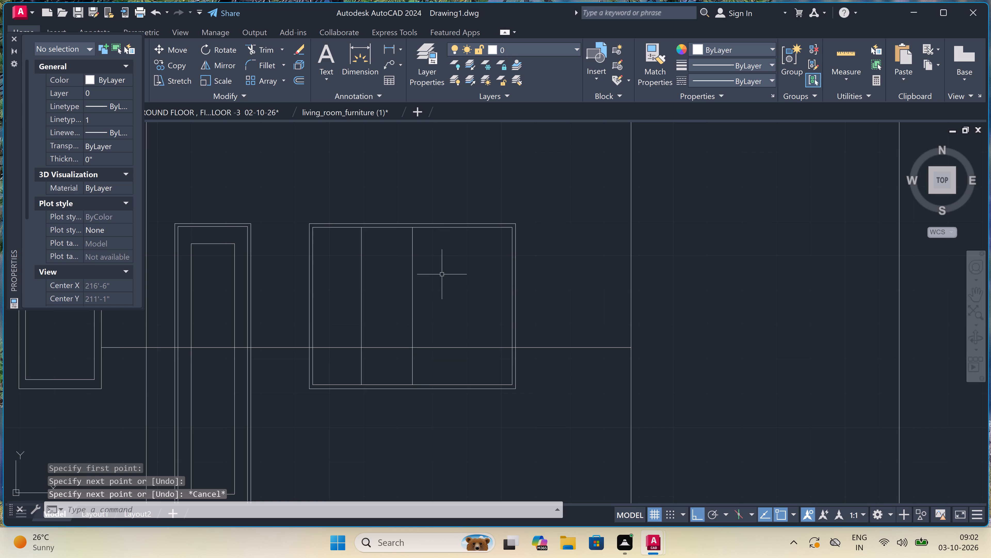
key(space)
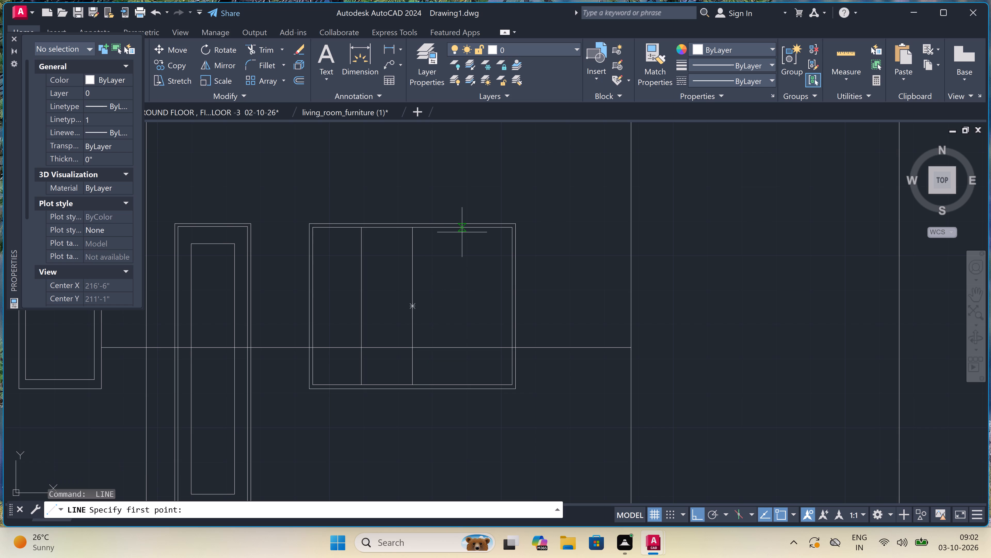
click(463, 231)
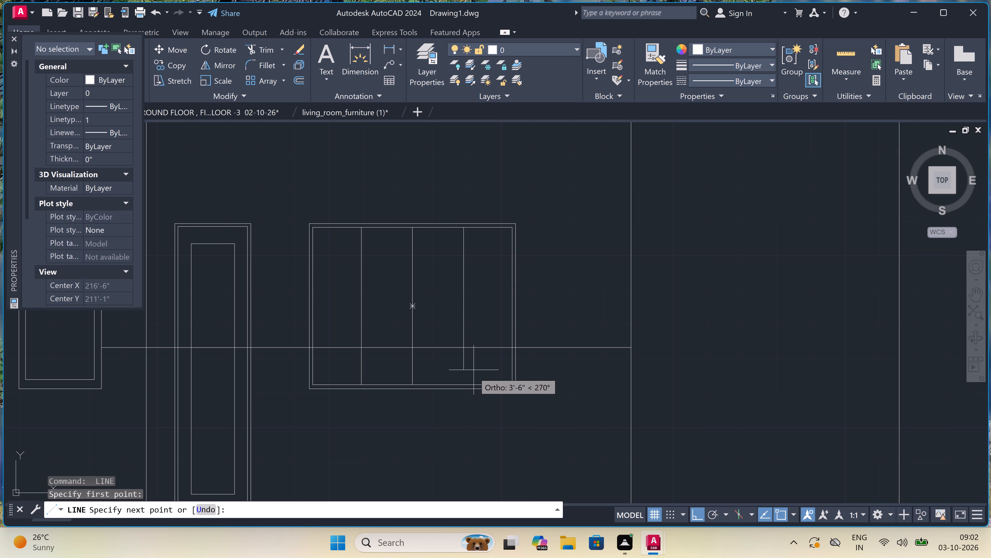
click(463, 386)
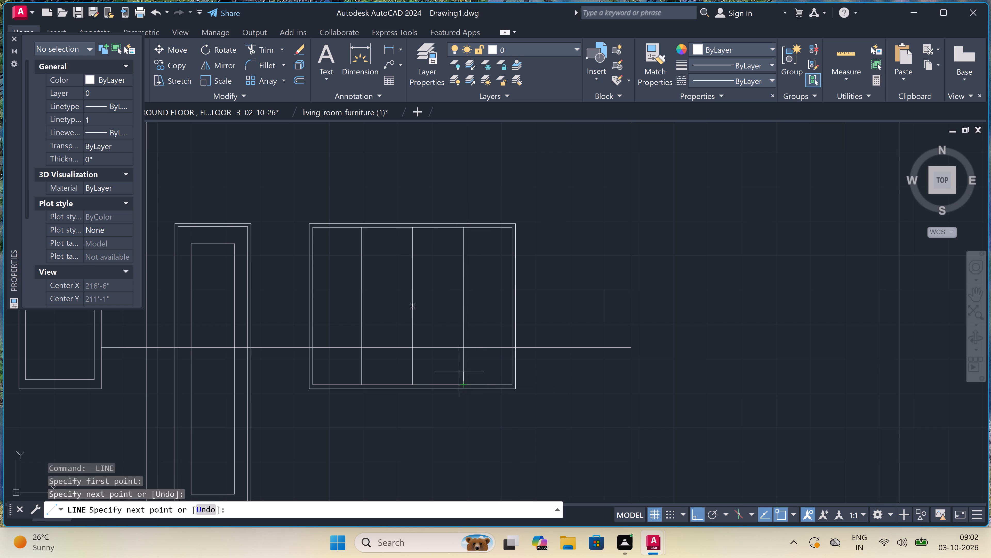
key(Escape)
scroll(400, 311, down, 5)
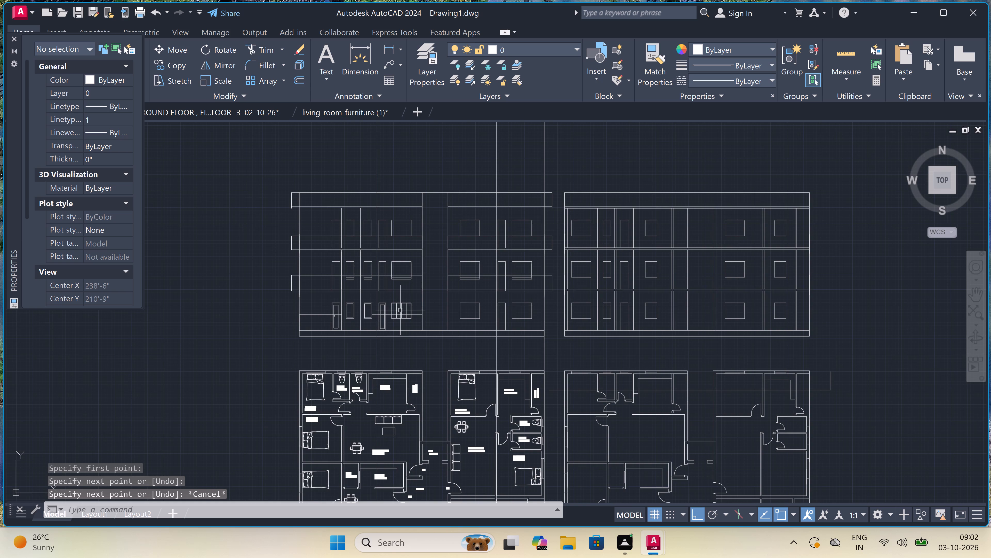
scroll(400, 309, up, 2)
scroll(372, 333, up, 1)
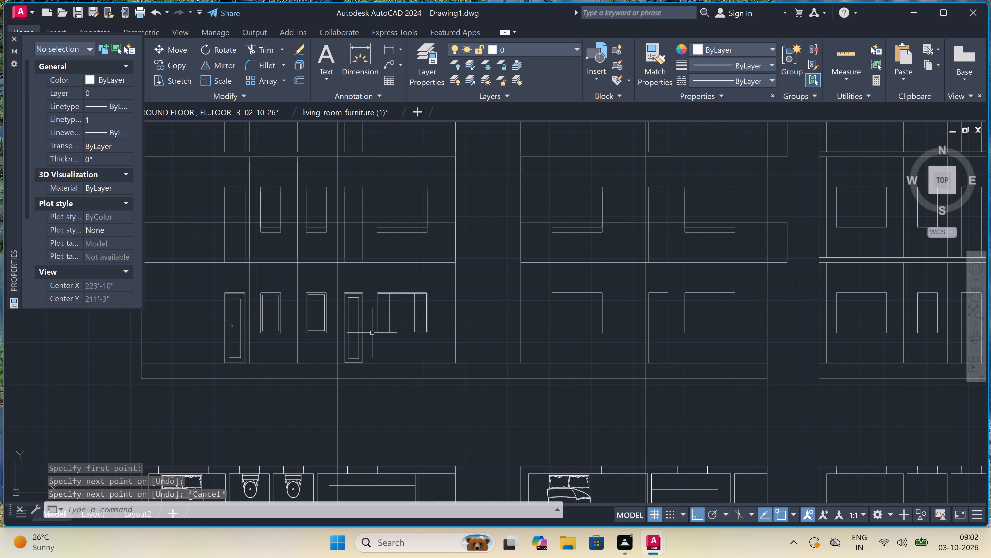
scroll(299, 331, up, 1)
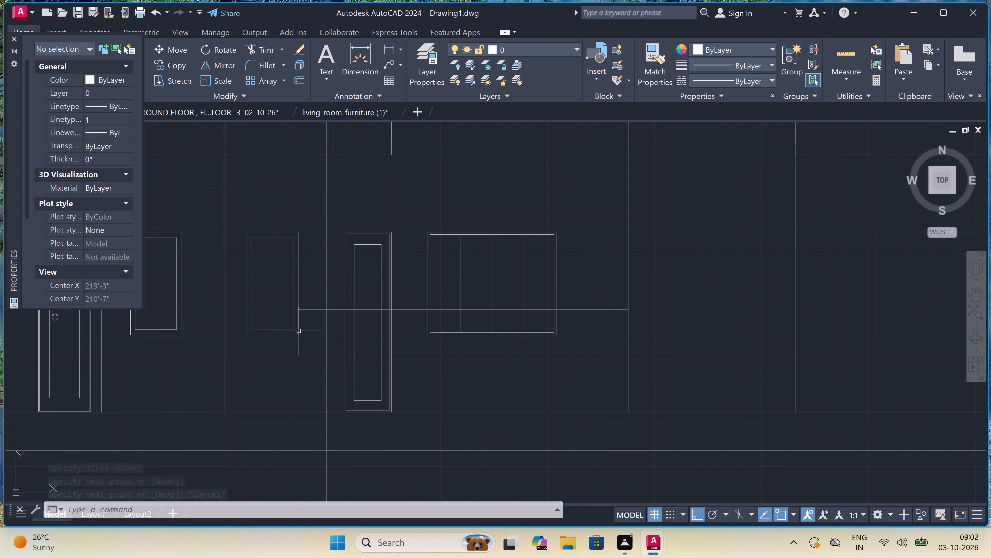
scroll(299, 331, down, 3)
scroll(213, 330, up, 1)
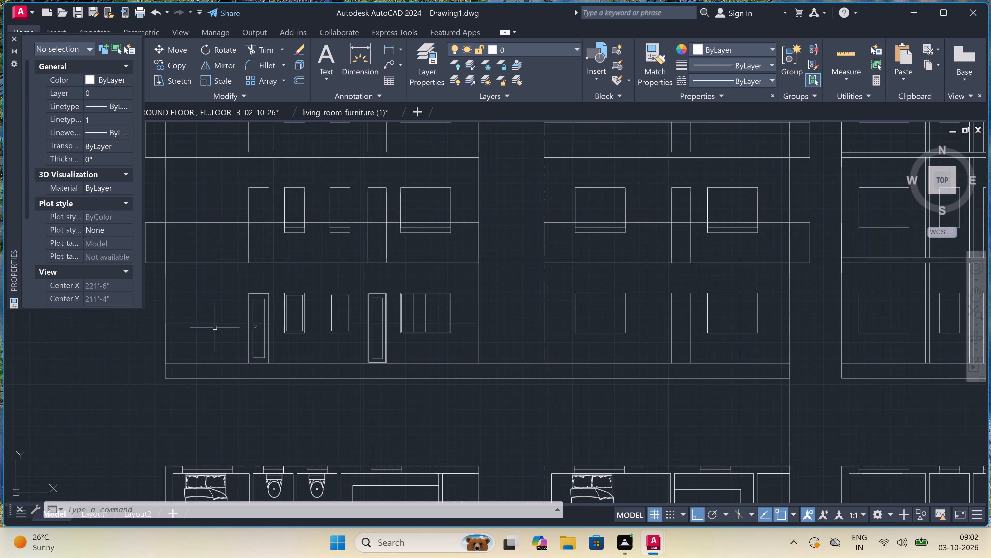
Erase the two horizontal guide lines crossing the ground-storey doors and windows of the western wing.
scroll(235, 320, up, 1)
click(233, 318)
click(205, 354)
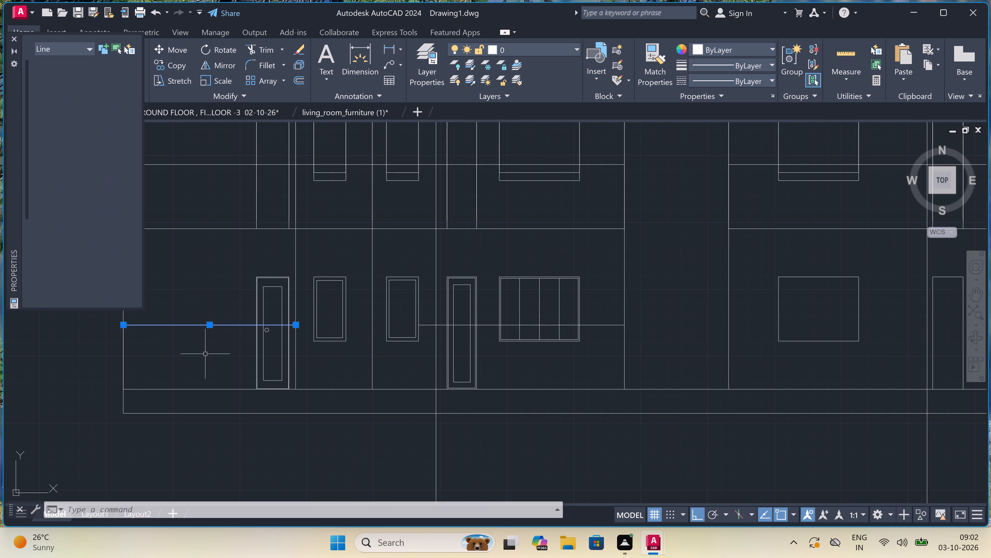
scroll(232, 348, down, 2)
scroll(313, 341, up, 5)
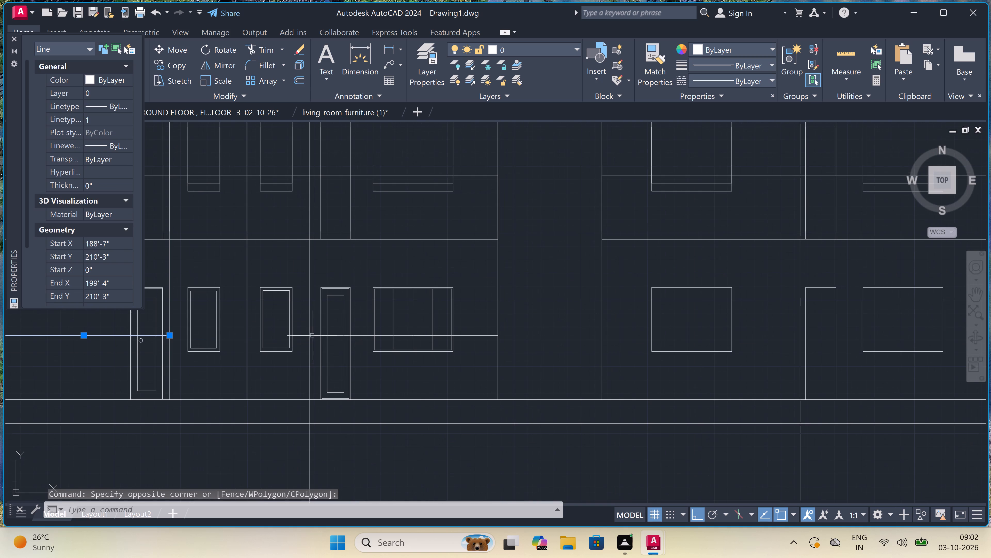
click(313, 331)
click(308, 354)
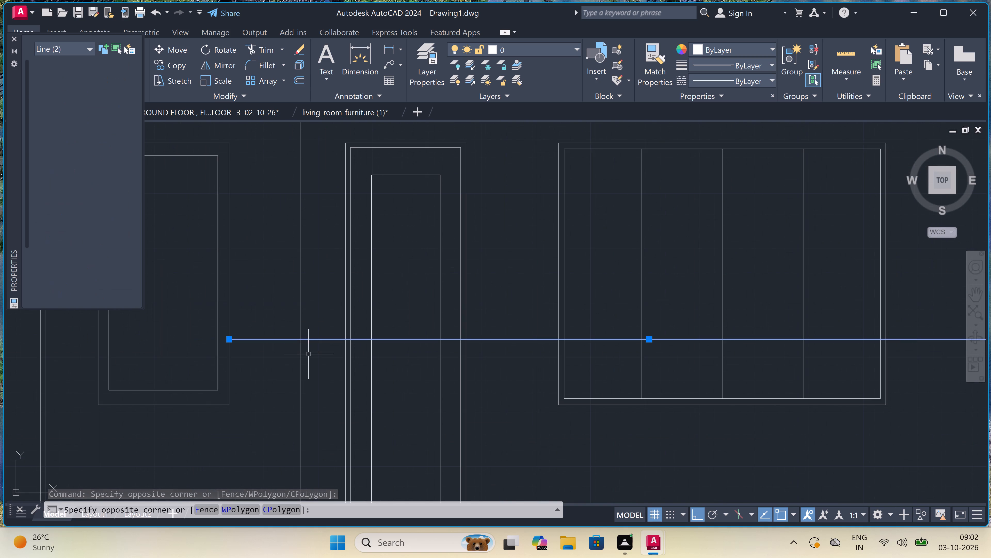
key(Delete)
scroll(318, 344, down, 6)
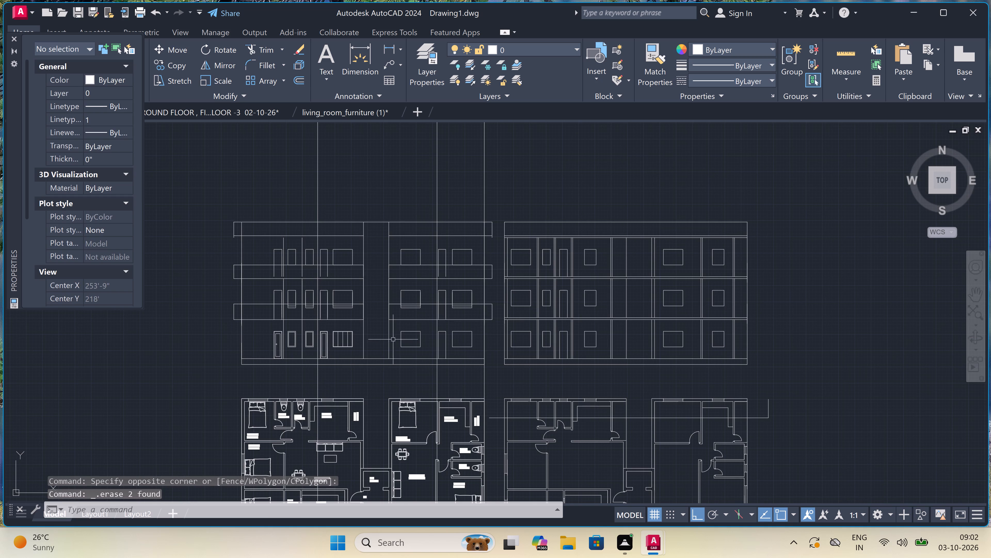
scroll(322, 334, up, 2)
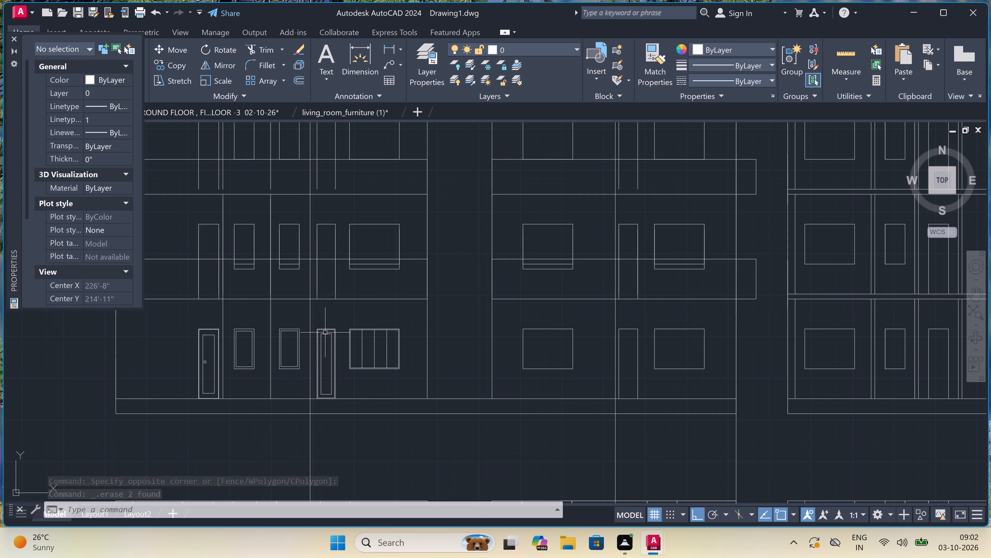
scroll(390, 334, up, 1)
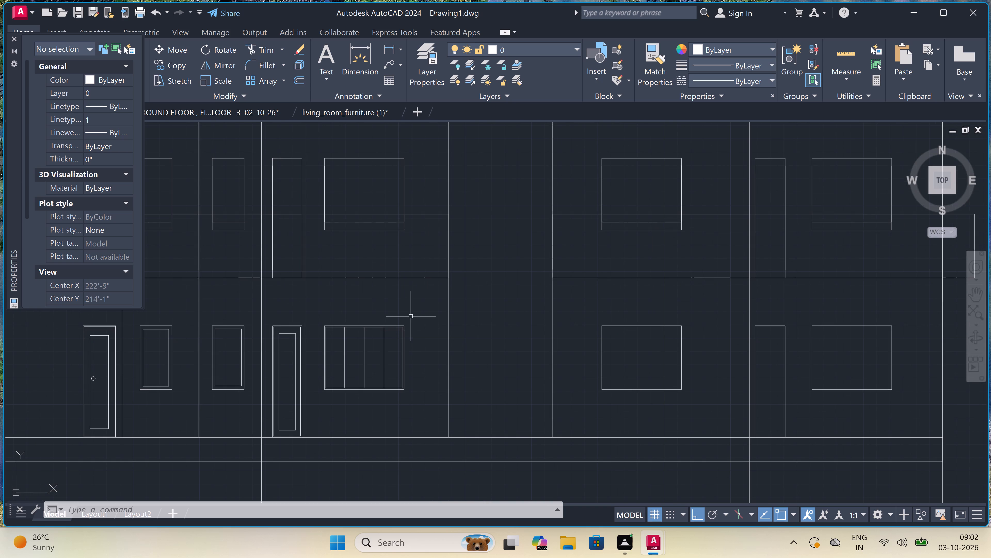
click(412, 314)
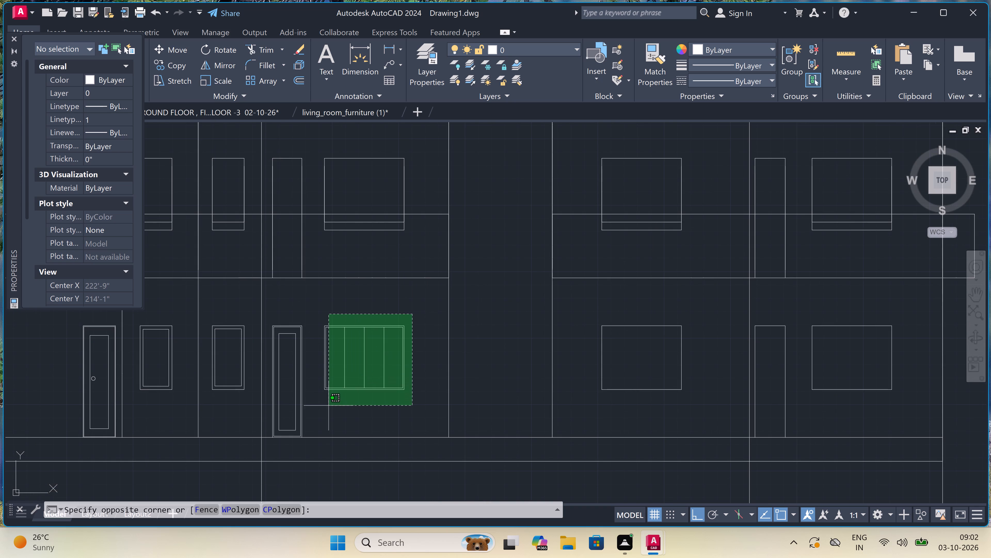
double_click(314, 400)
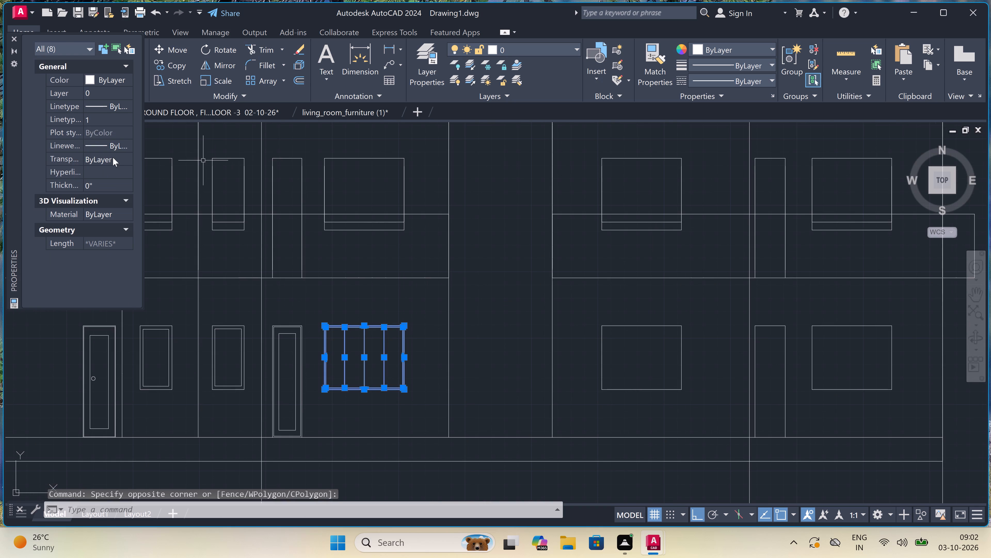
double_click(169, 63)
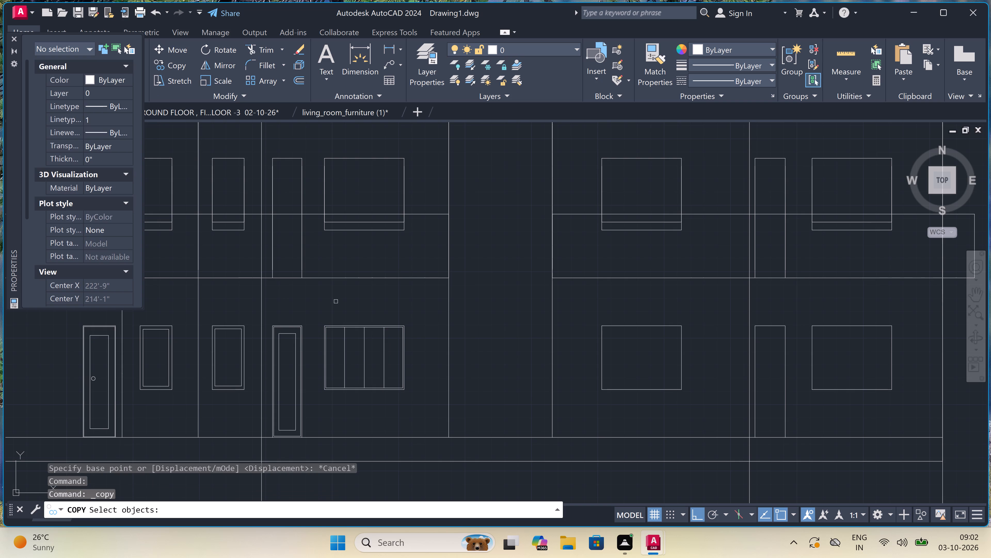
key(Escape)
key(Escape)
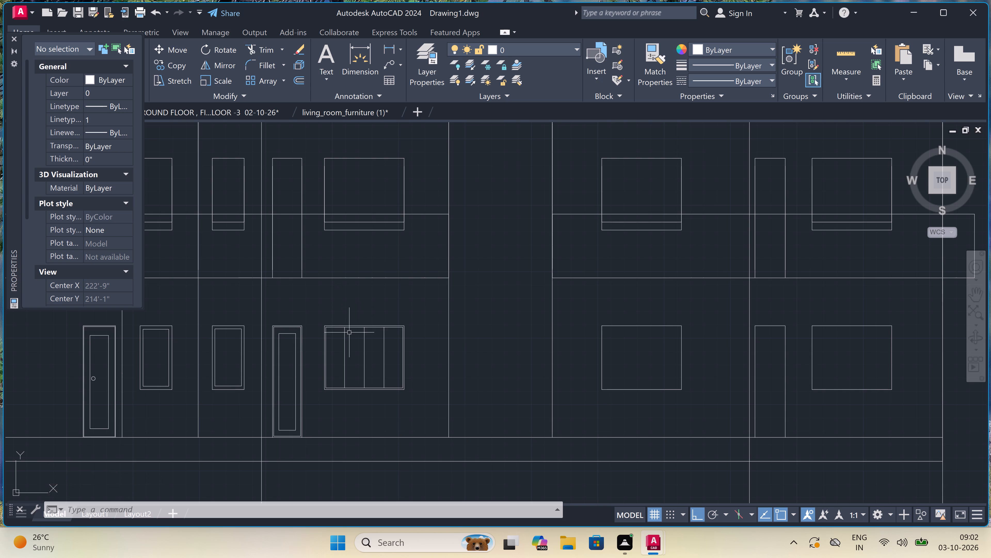
Copy the detailed four-pane window from its upper west corner onto the two wide ground-storey window openings in the eastern wing.
scroll(373, 354, up, 2)
click(481, 262)
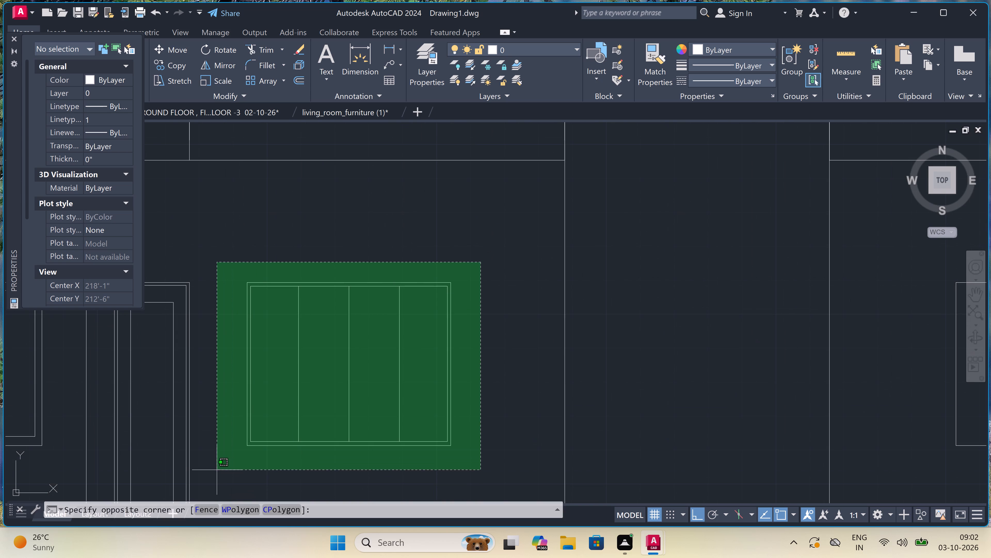
click(217, 470)
click(156, 60)
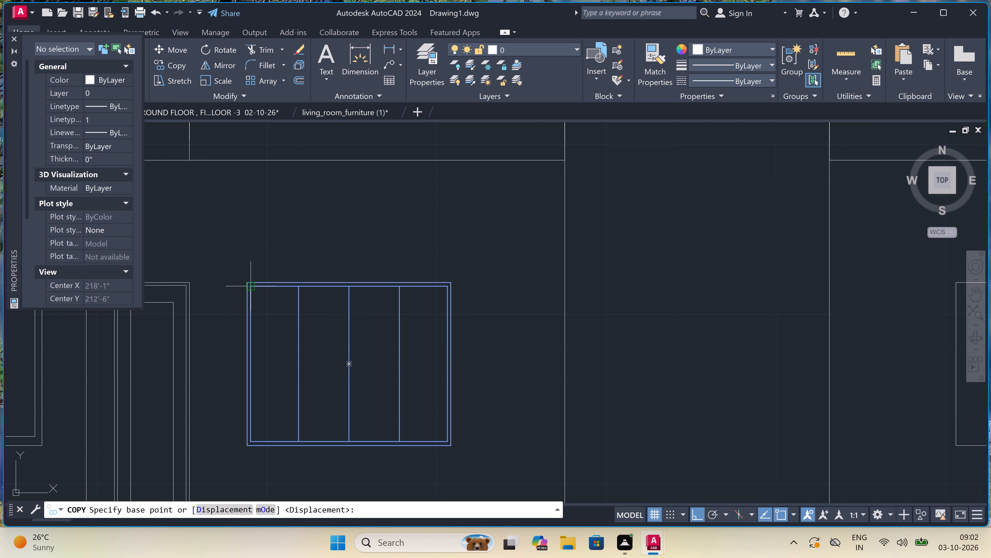
click(245, 279)
scroll(245, 276, down, 3)
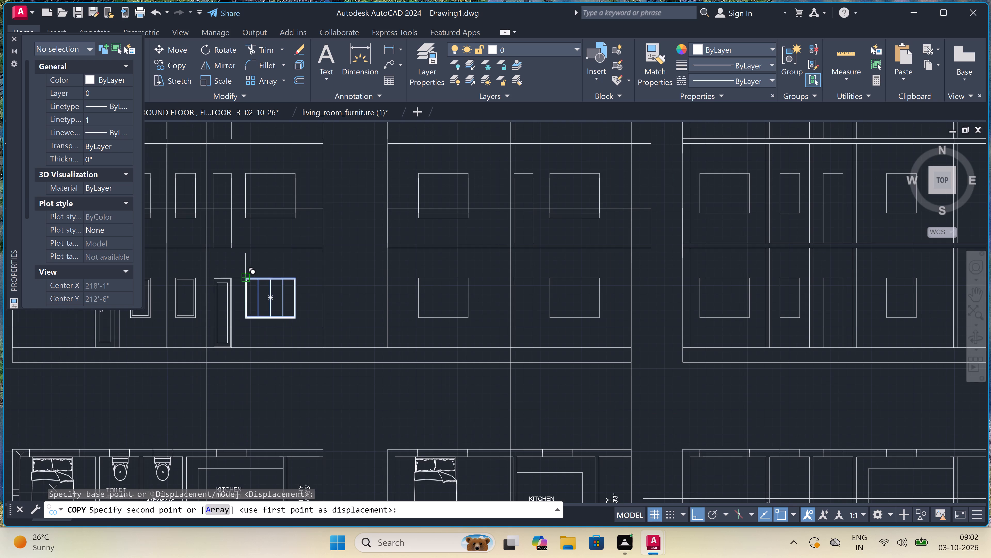
scroll(432, 269, up, 3)
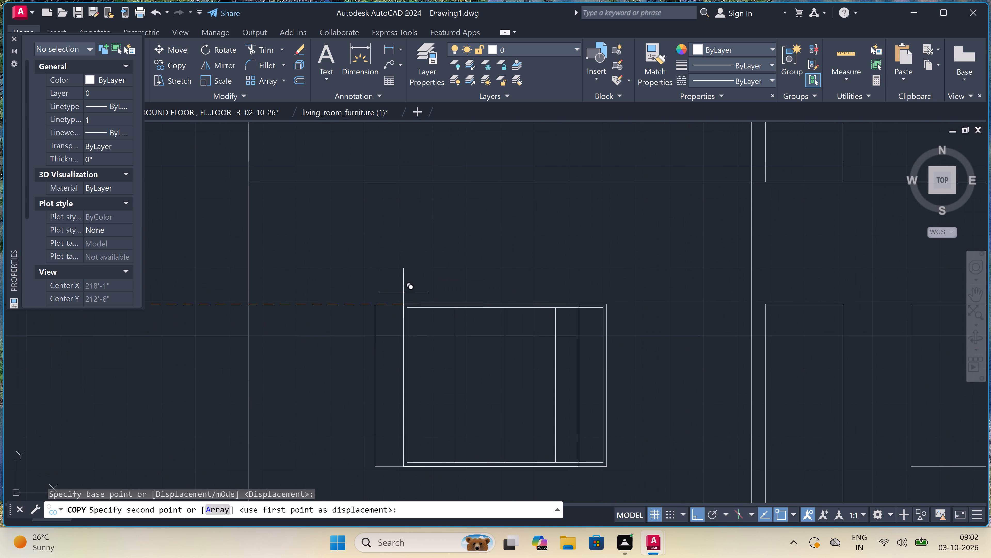
double_click(372, 305)
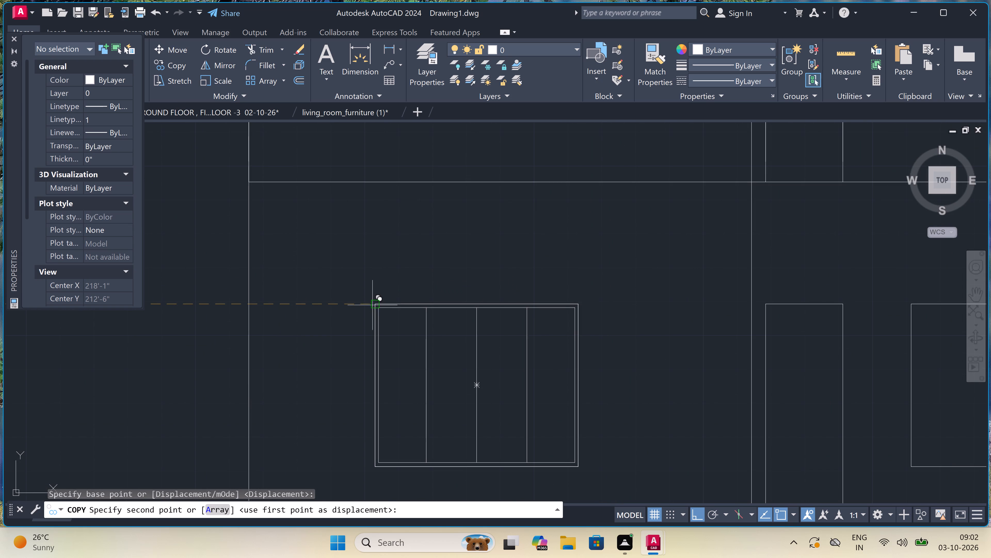
scroll(372, 304, down, 3)
scroll(498, 294, up, 3)
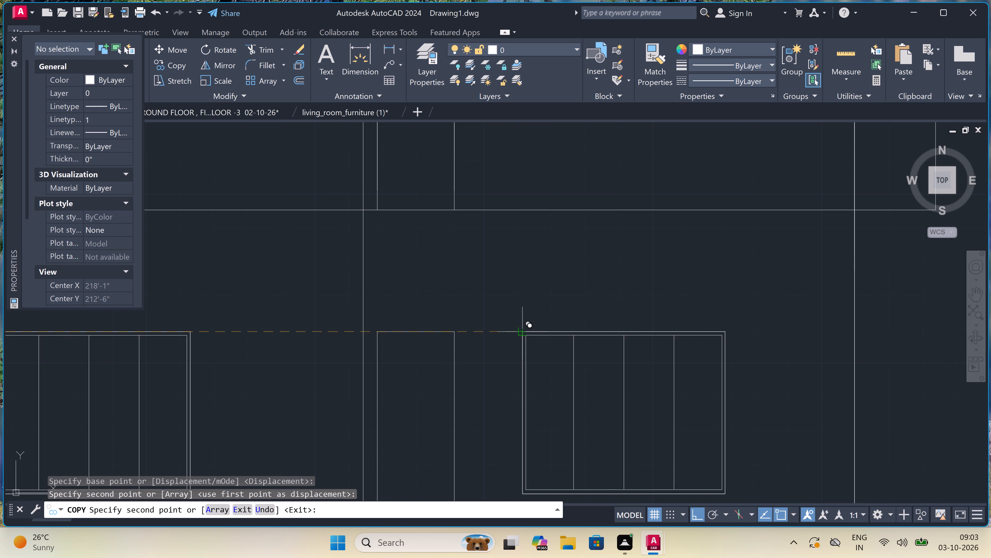
double_click(524, 336)
key(Escape)
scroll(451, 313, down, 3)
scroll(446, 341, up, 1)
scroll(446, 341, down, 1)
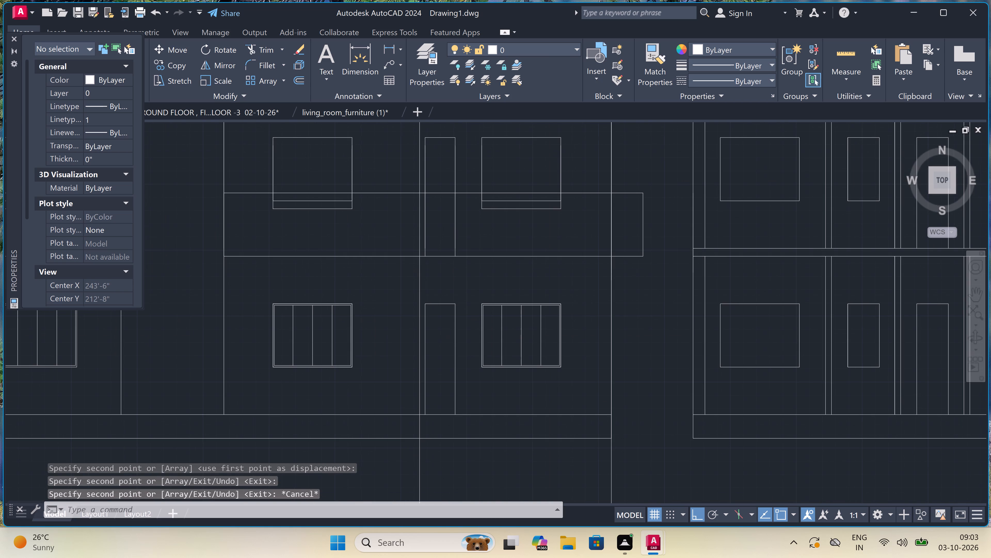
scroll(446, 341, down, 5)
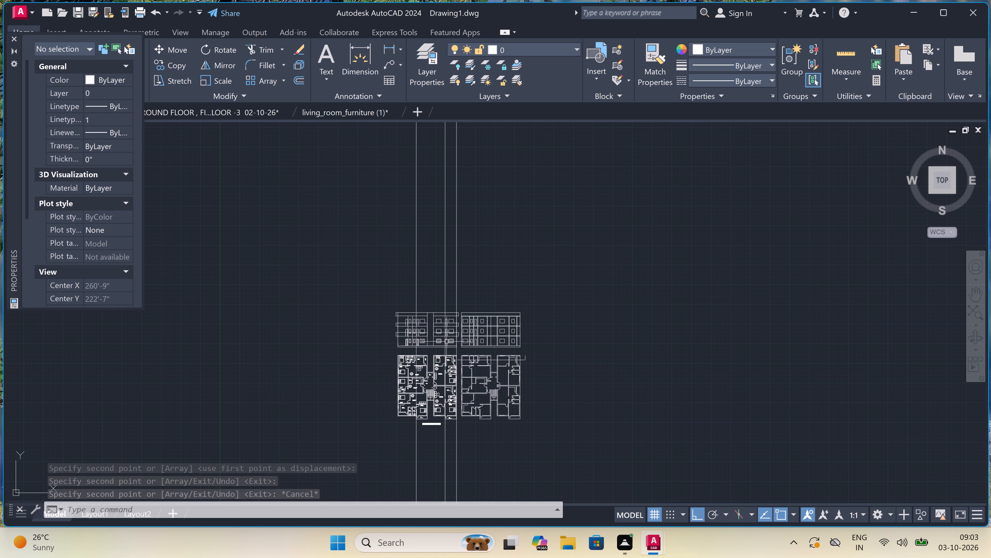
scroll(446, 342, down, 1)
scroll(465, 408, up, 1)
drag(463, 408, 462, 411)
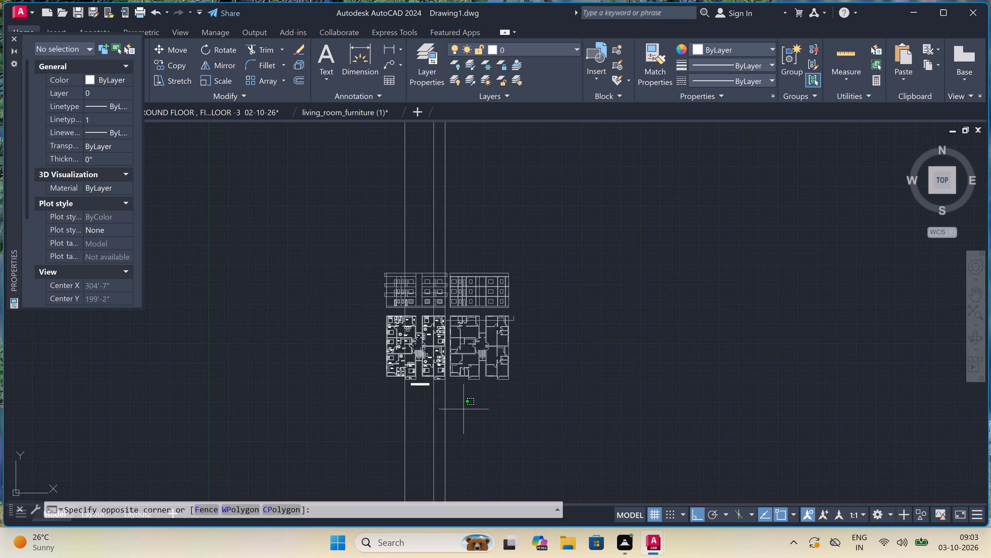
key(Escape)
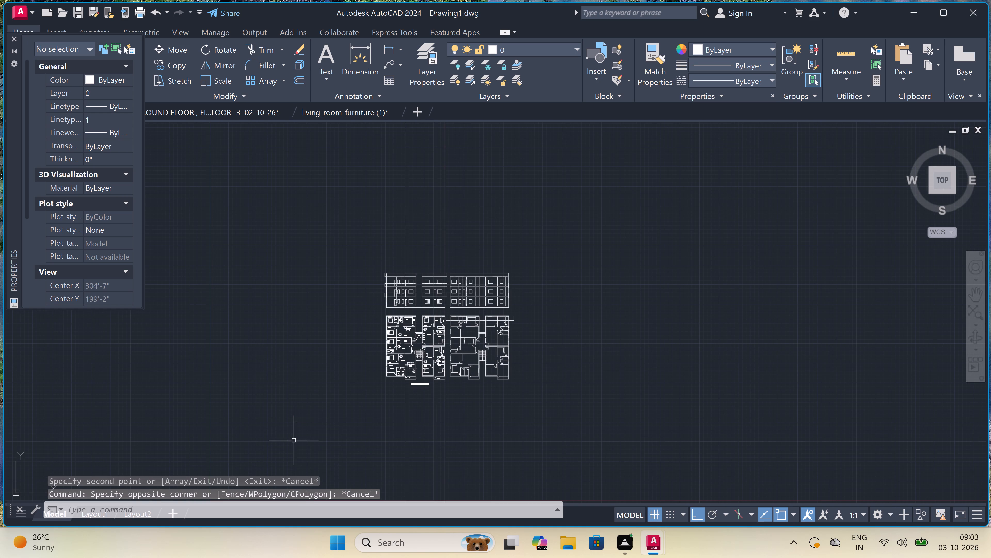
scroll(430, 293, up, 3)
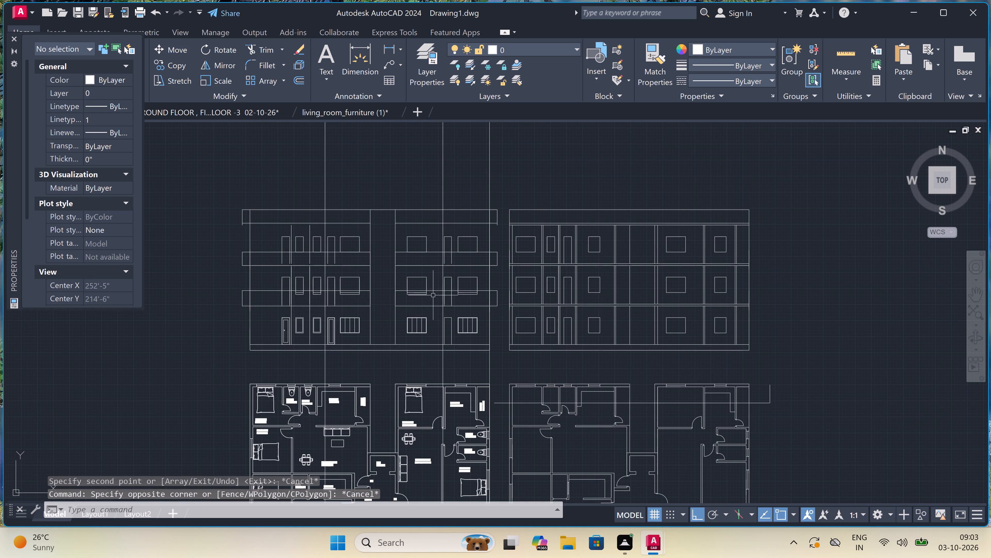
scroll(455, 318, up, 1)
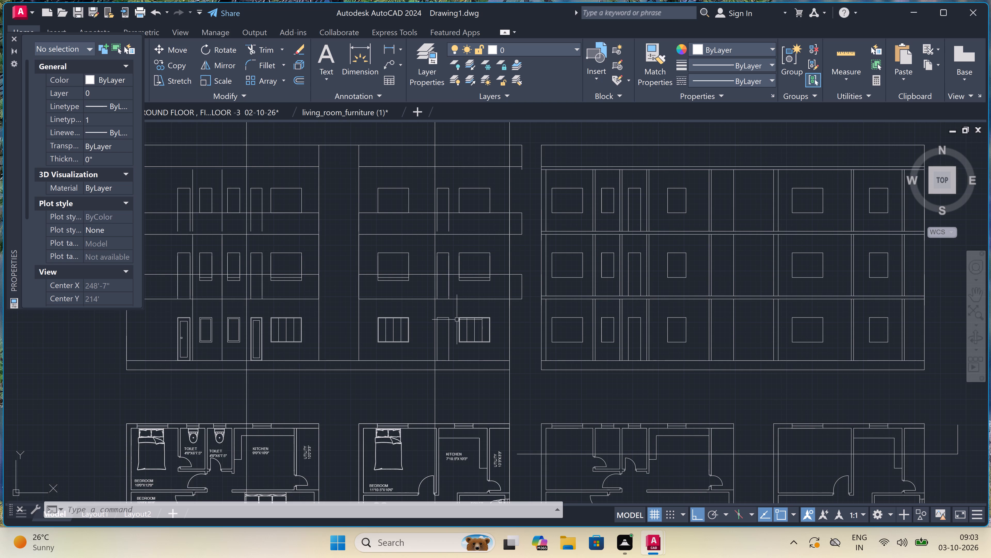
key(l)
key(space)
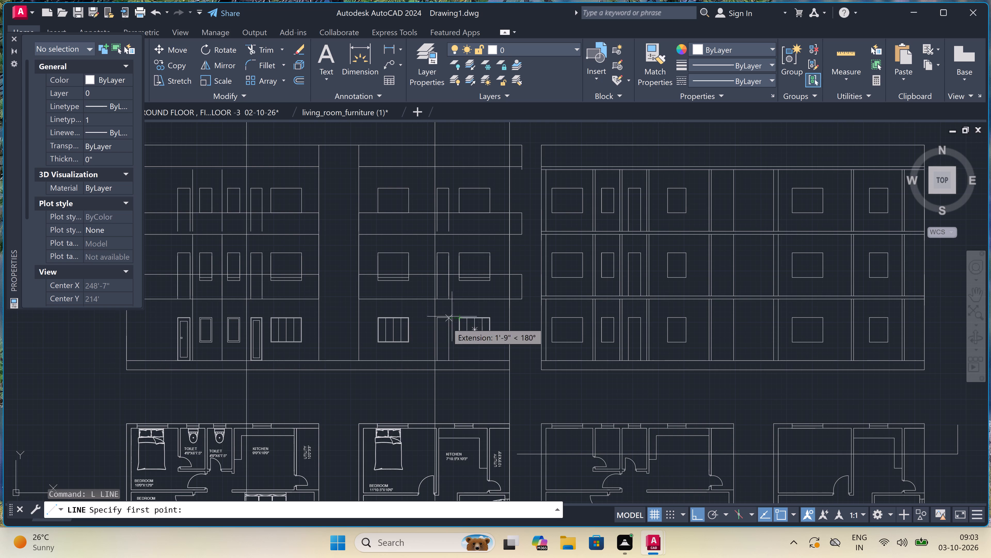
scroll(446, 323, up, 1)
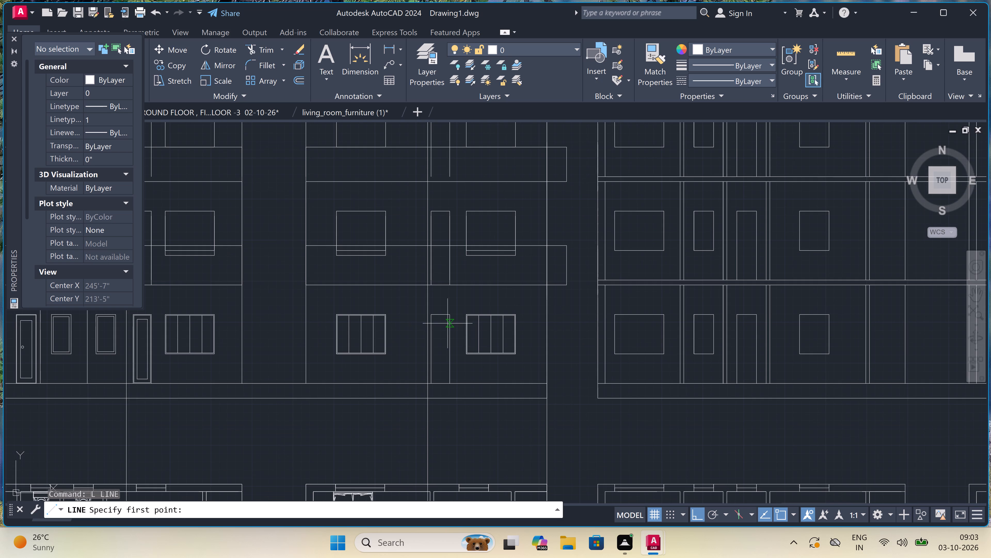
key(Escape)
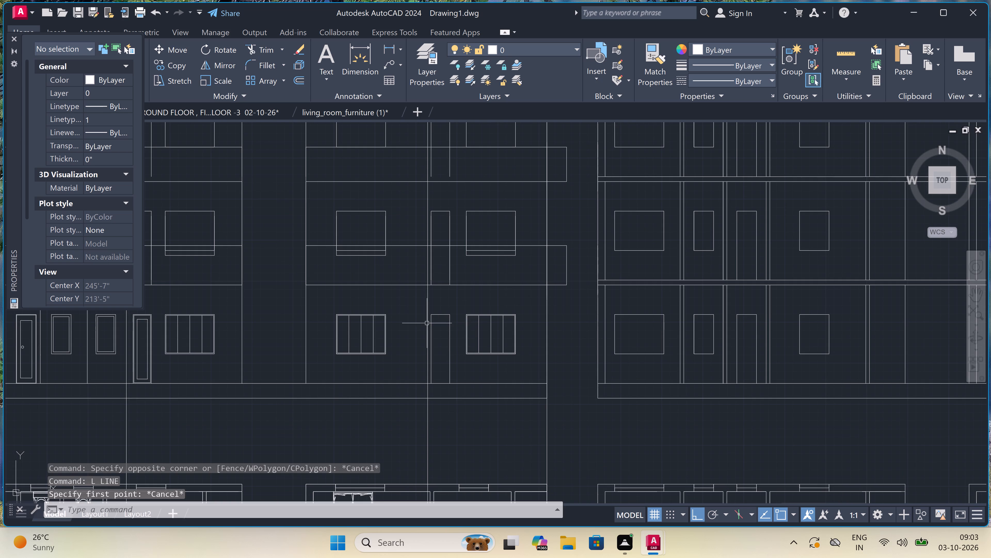
Draw a slightly inset frame rectangle inside the ground-storey door opening between the eastern wing's two four-pane windows.
text(REC)
key(space)
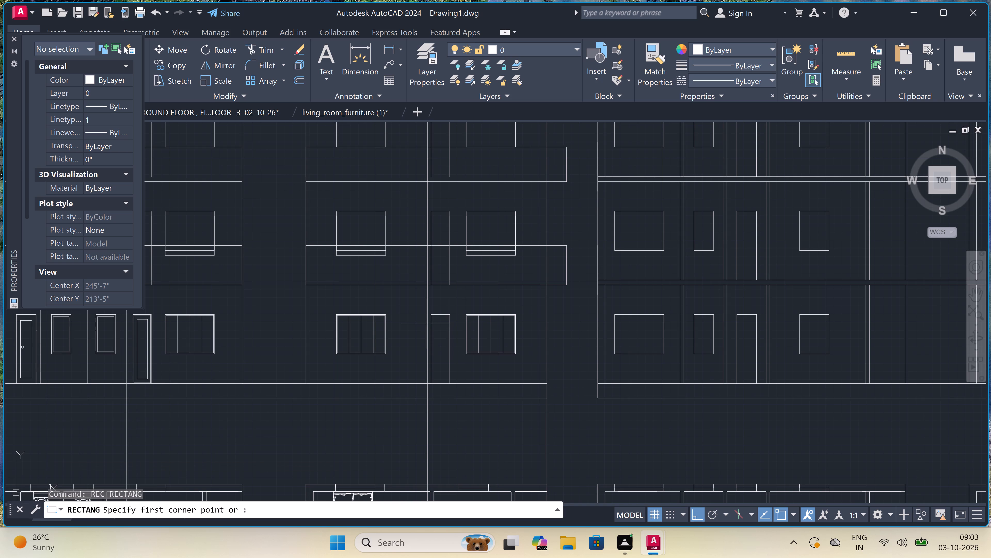
scroll(437, 321, up, 3)
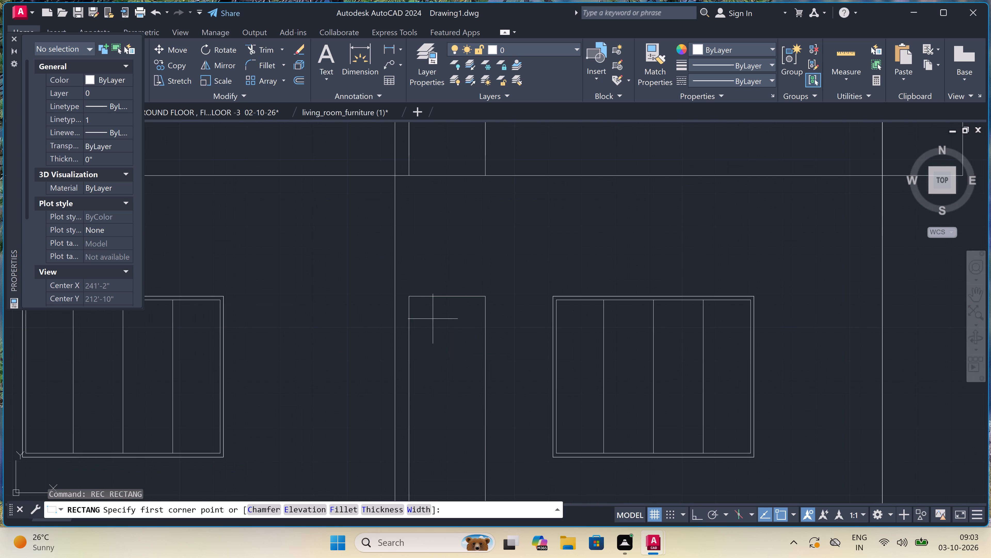
scroll(415, 304, up, 1)
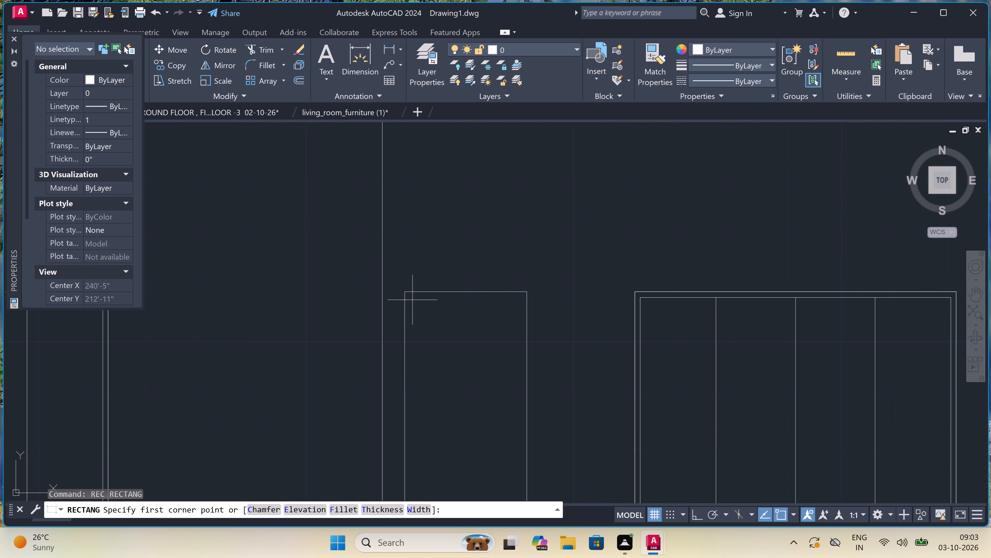
scroll(412, 300, up, 1)
click(410, 299)
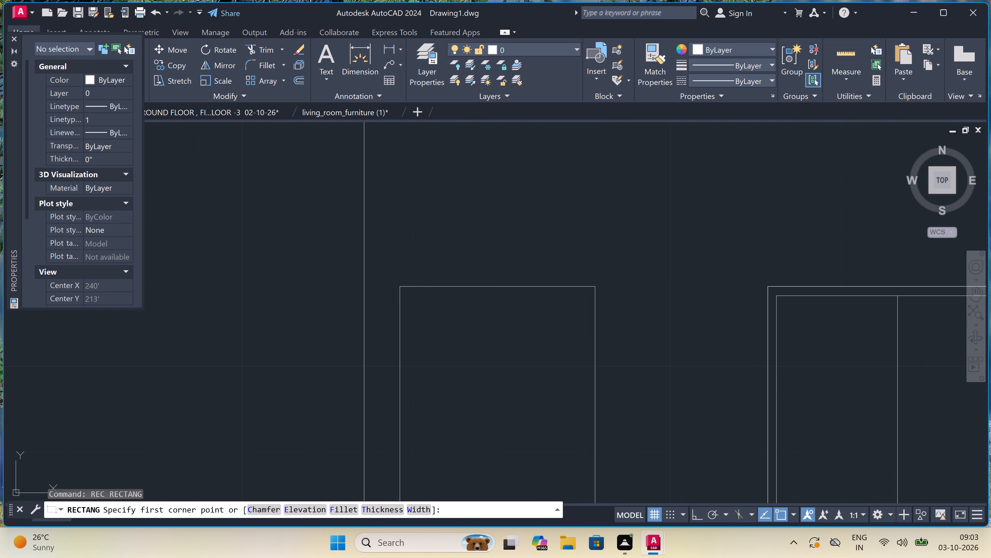
scroll(435, 318, down, 4)
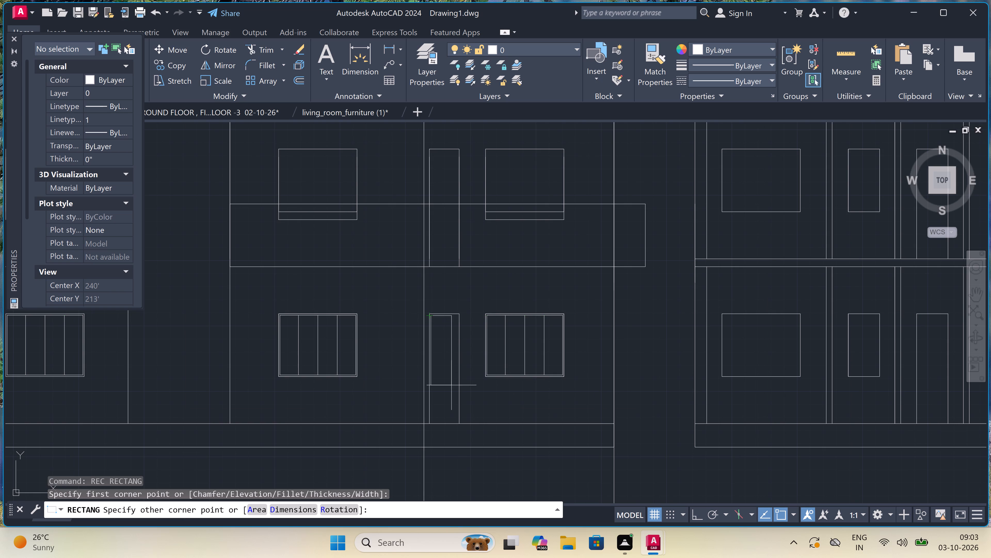
scroll(453, 413, up, 4)
scroll(453, 413, down, 2)
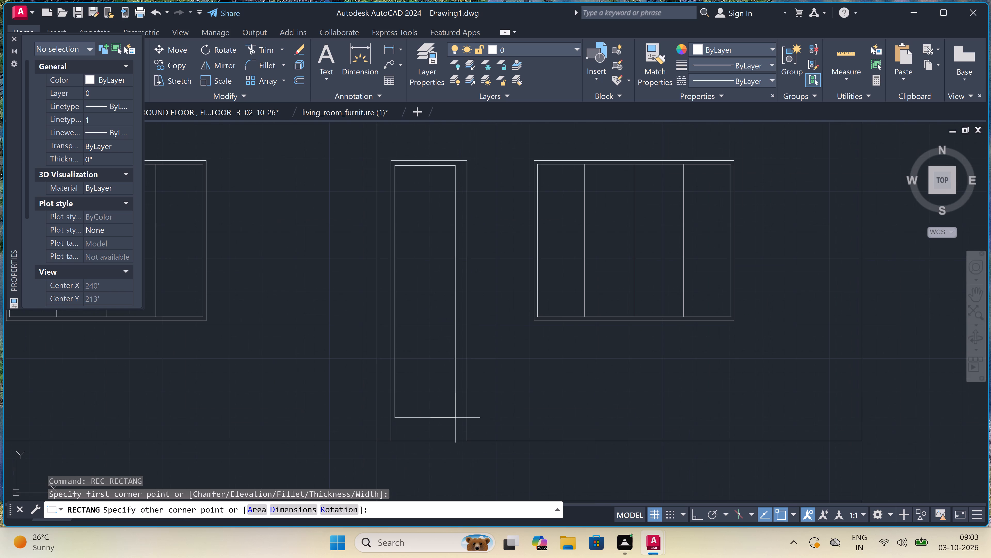
scroll(463, 436, up, 3)
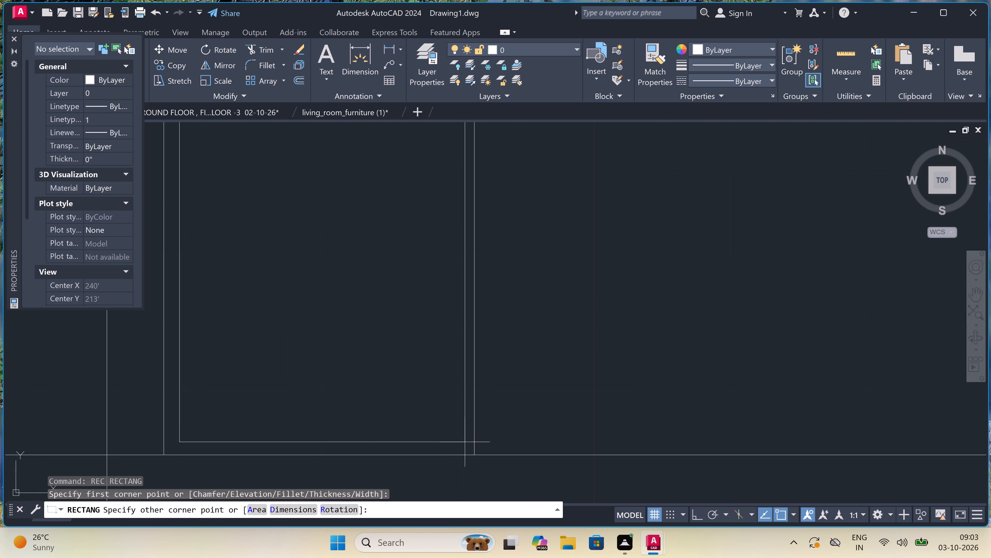
click(461, 441)
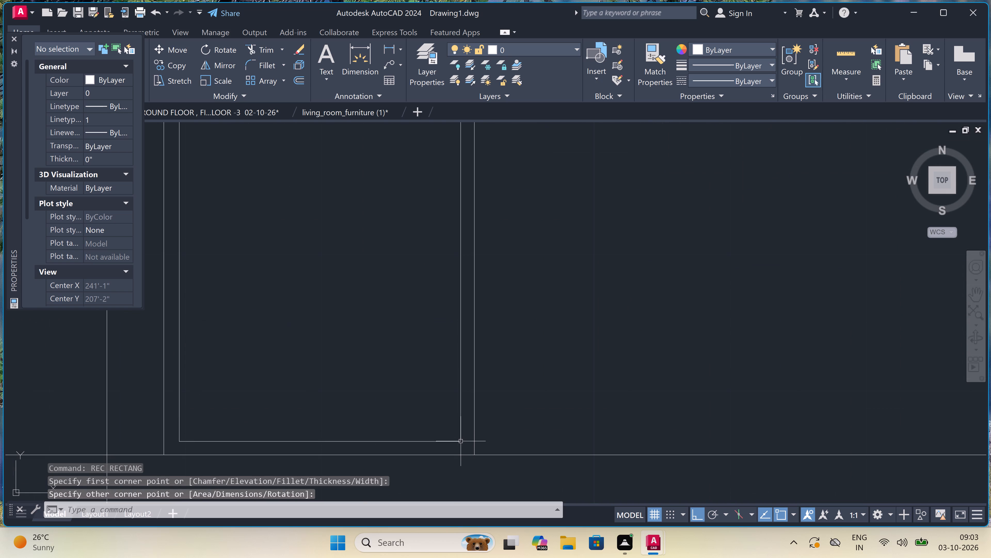
Draw an inner panel rectangle inside the framed ground-storey door between the eastern wing's two four-pane windows.
scroll(445, 414, down, 3)
key(space)
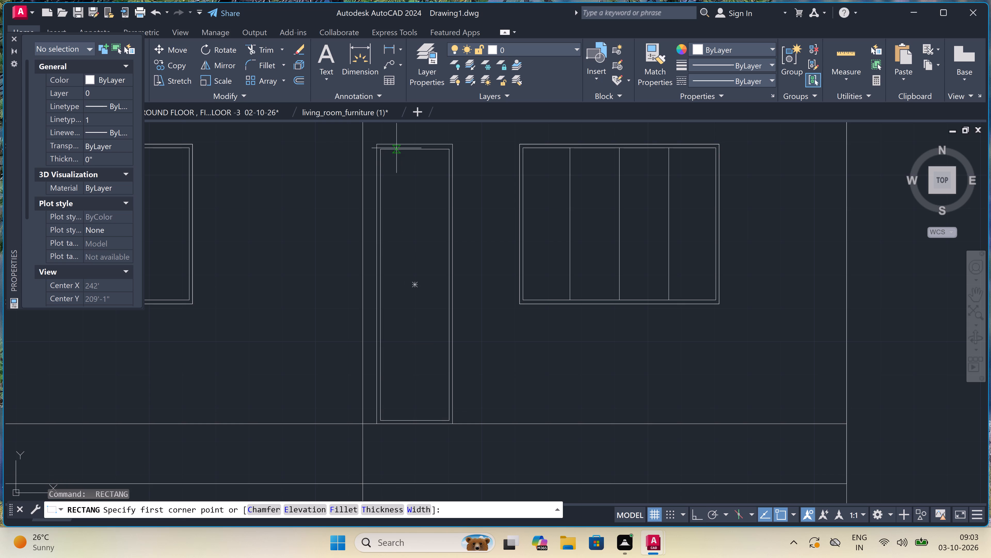
click(391, 167)
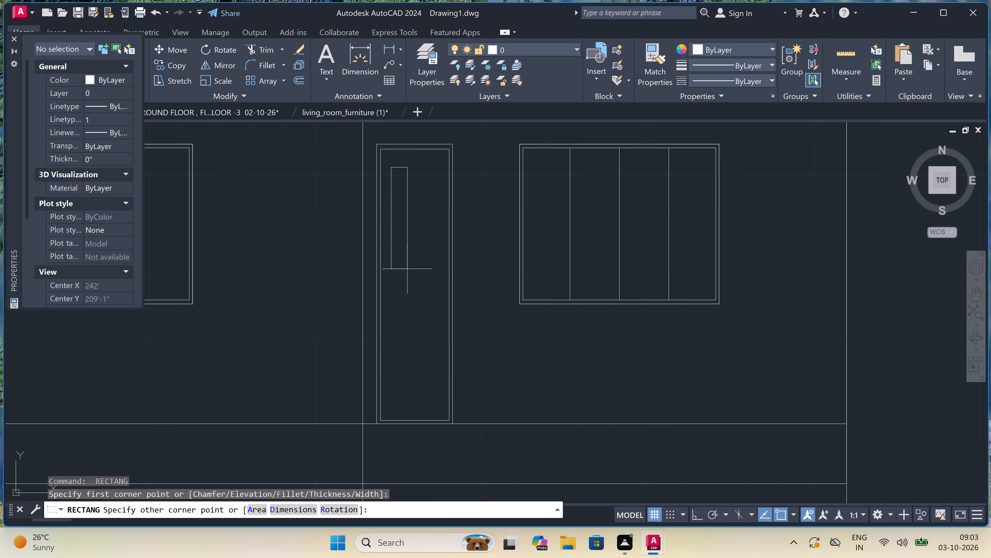
click(438, 404)
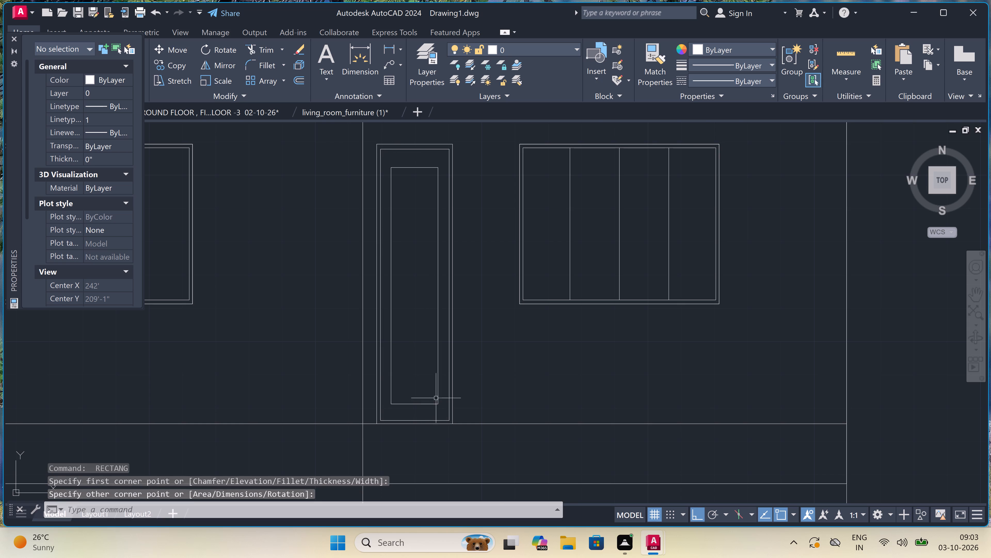
scroll(429, 374, down, 5)
scroll(428, 370, up, 1)
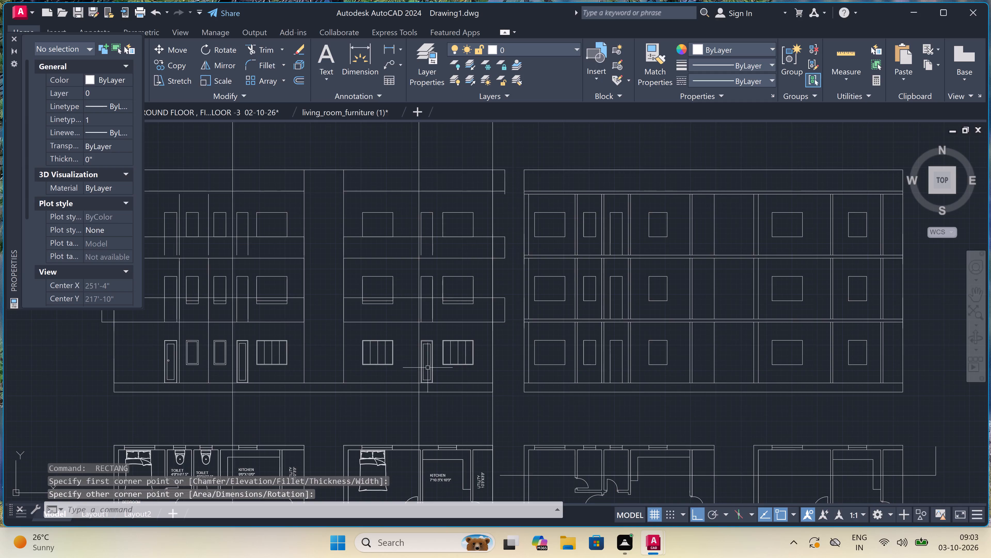
key(Escape)
Copy all detailed ground-storey doors and windows of both wings from the westernmost door's upper west corner onto the matching middle-storey openings.
scroll(468, 349, up, 2)
click(489, 321)
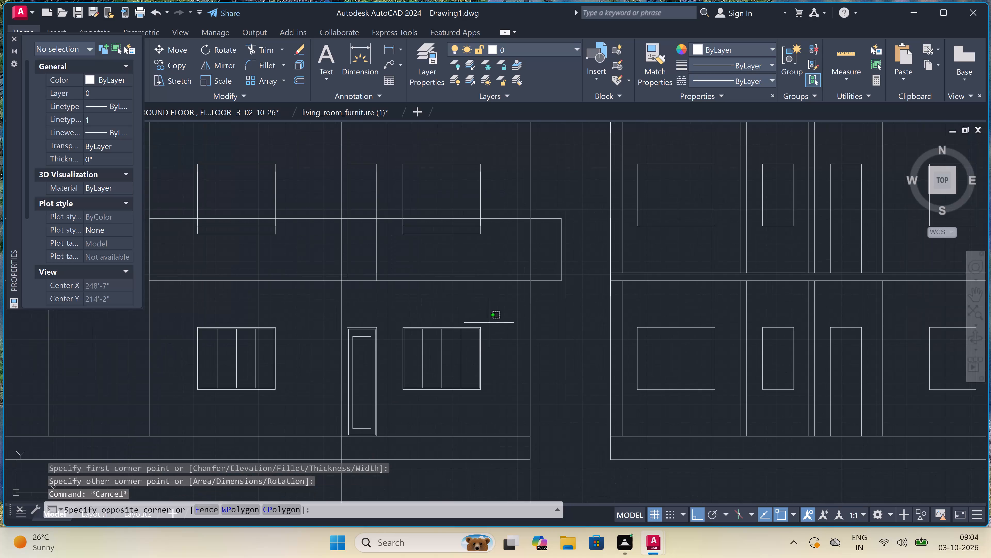
scroll(432, 383, up, 2)
scroll(413, 396, down, 2)
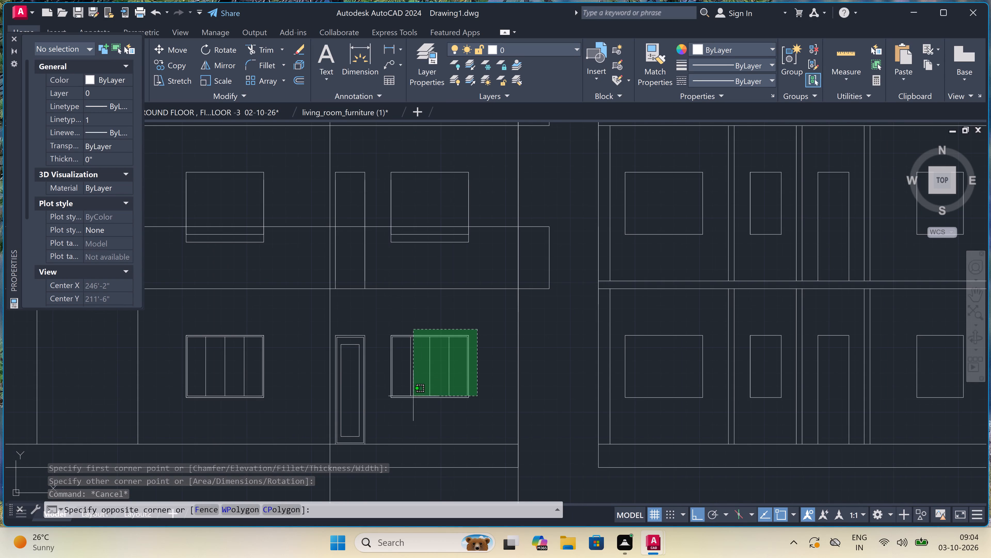
scroll(361, 433, up, 2)
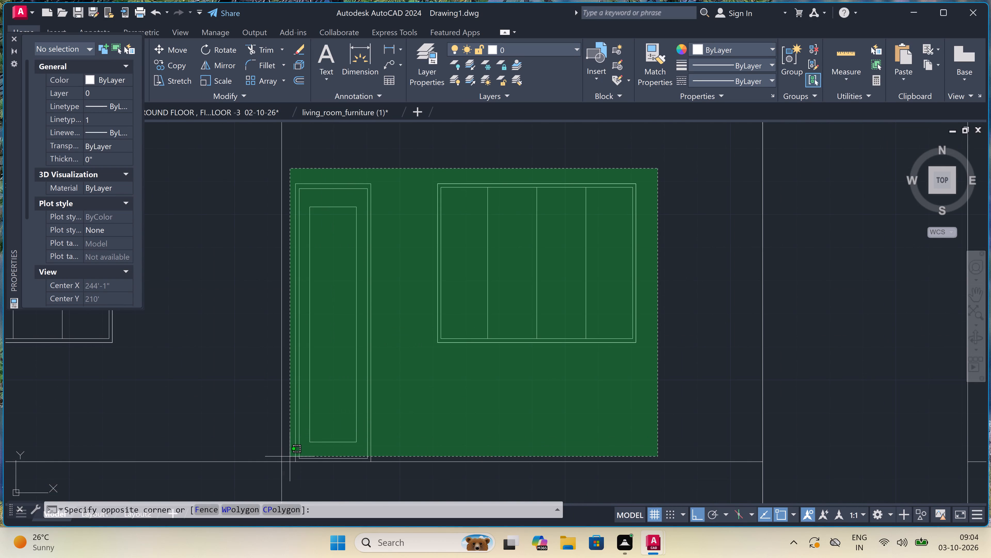
scroll(290, 456, up, 2)
click(290, 456)
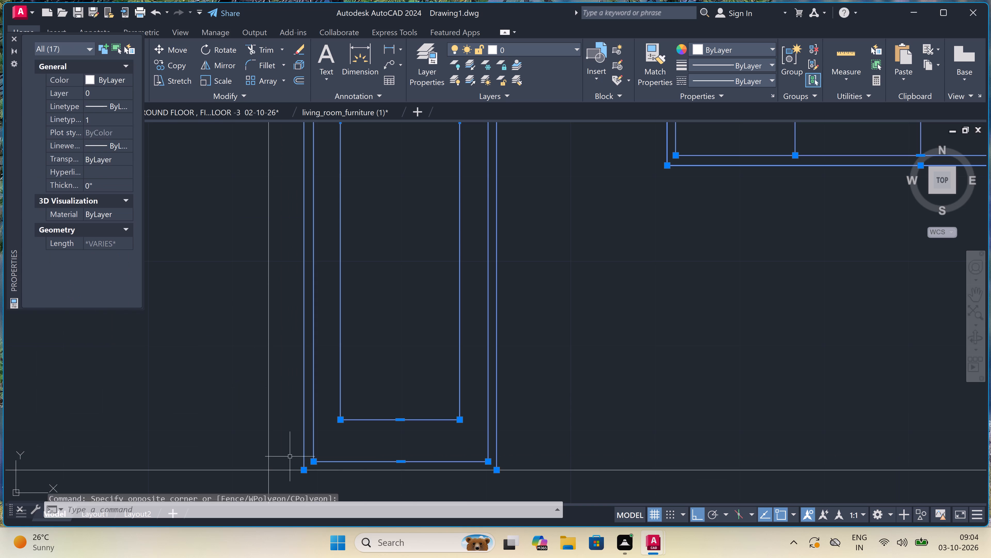
scroll(423, 364, down, 6)
scroll(358, 355, up, 3)
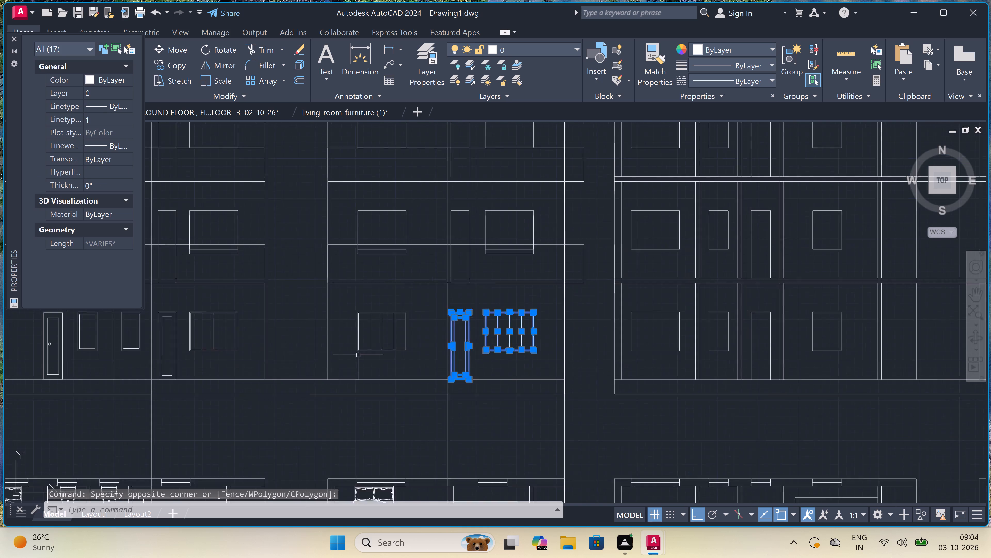
click(508, 235)
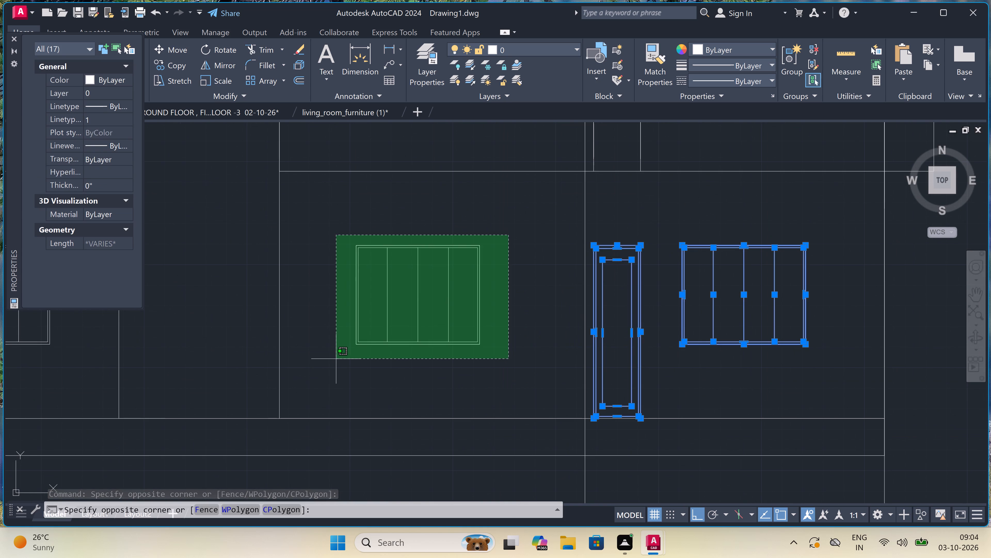
click(336, 360)
scroll(421, 354, down, 5)
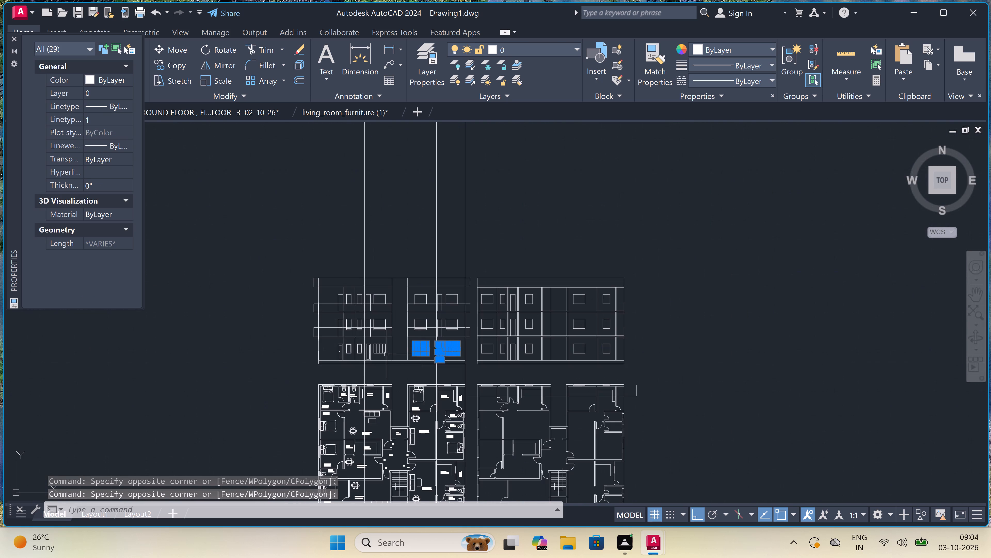
scroll(361, 350, up, 4)
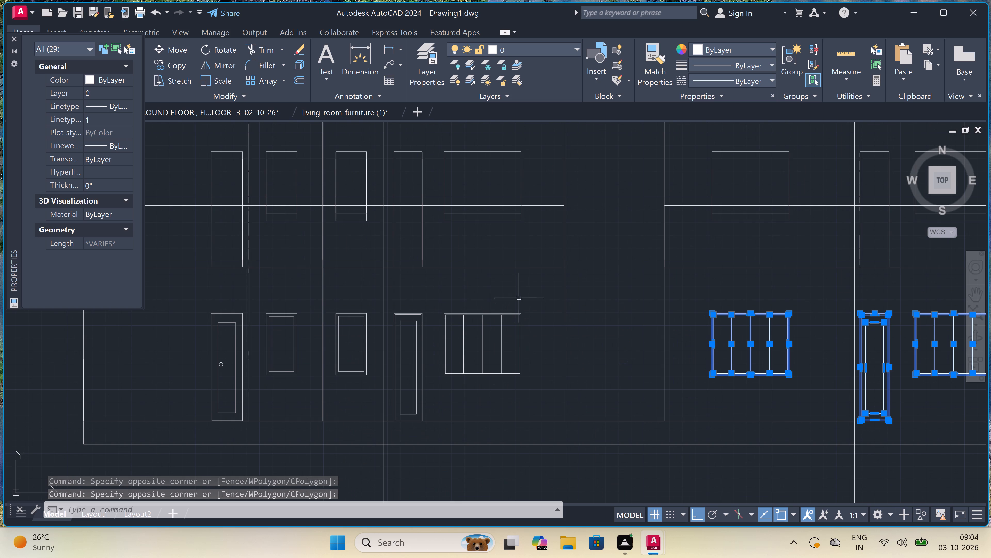
click(540, 300)
scroll(402, 391, up, 2)
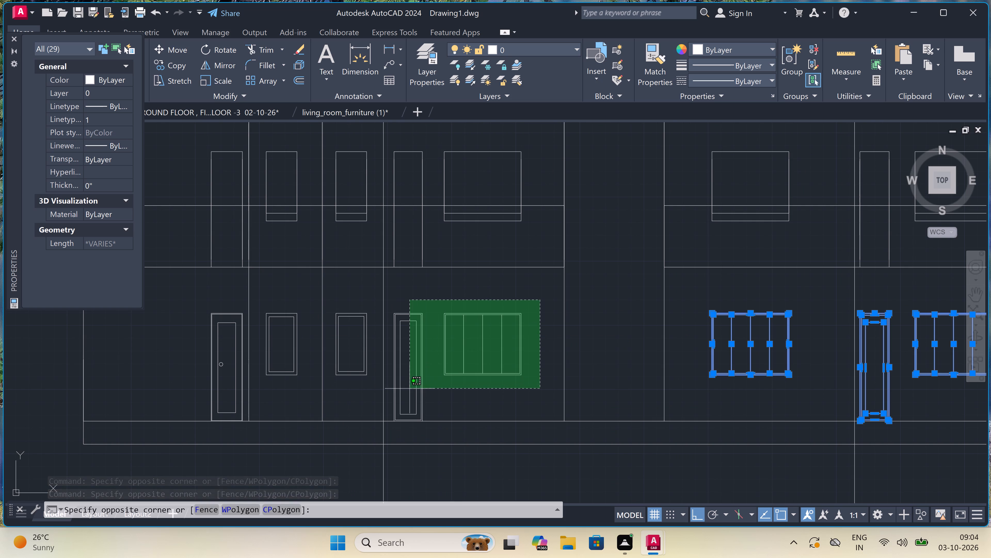
scroll(402, 391, up, 1)
click(347, 420)
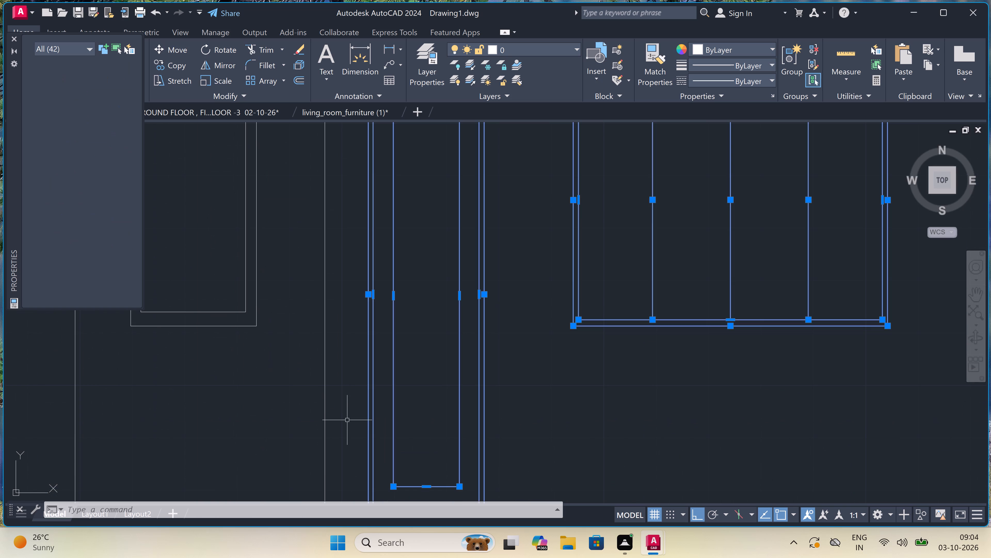
scroll(359, 383, down, 5)
scroll(297, 359, up, 2)
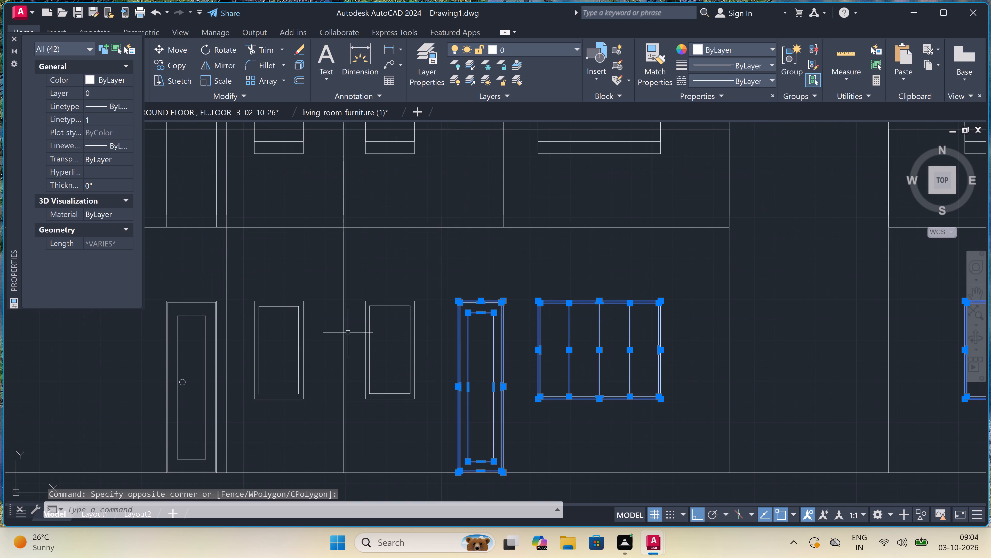
click(426, 289)
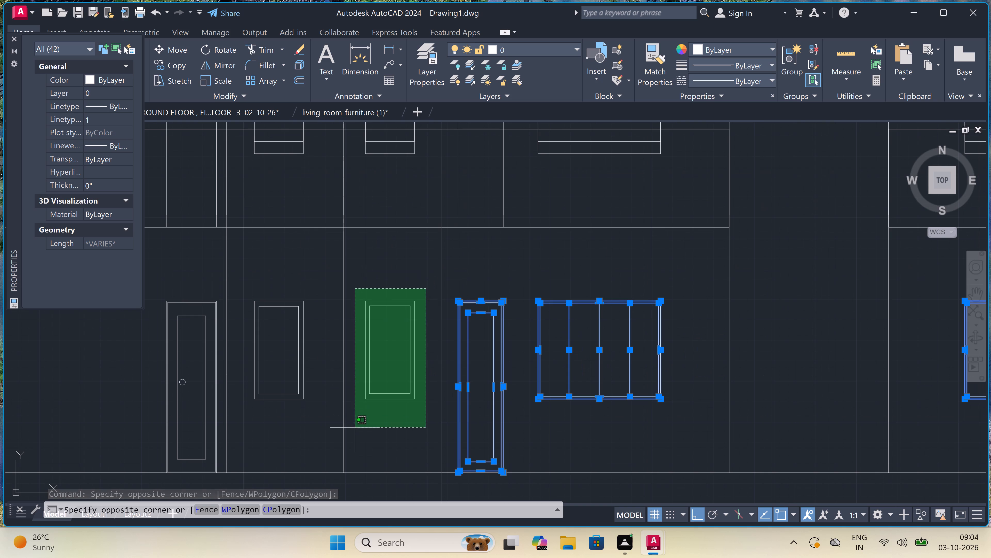
double_click(355, 432)
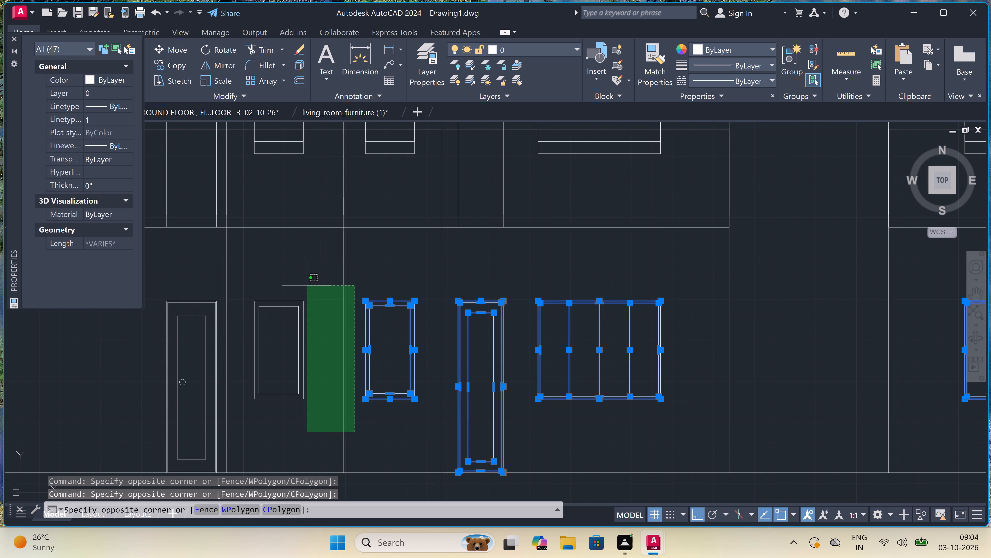
key(Escape)
double_click(309, 285)
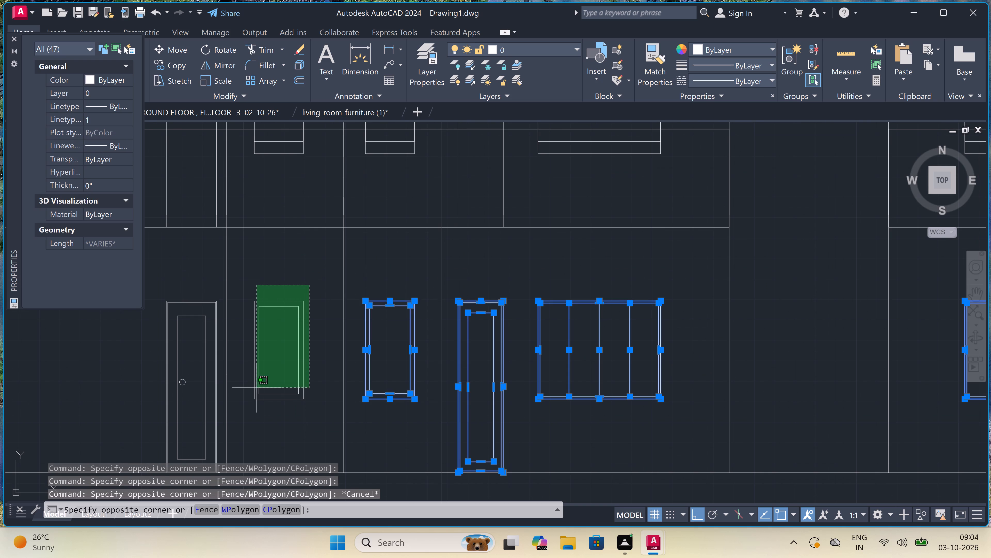
double_click(249, 414)
scroll(274, 394, down, 3)
scroll(237, 392, up, 2)
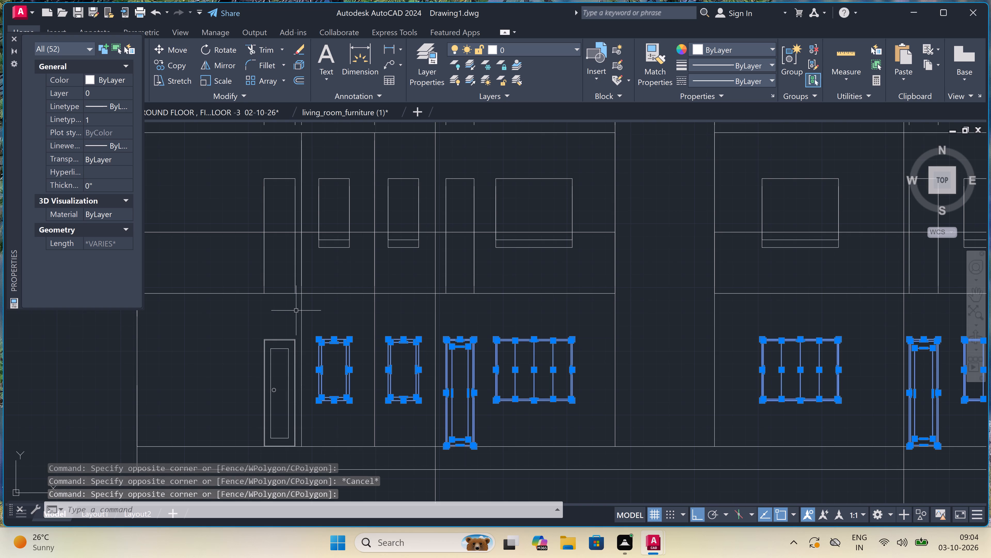
click(297, 316)
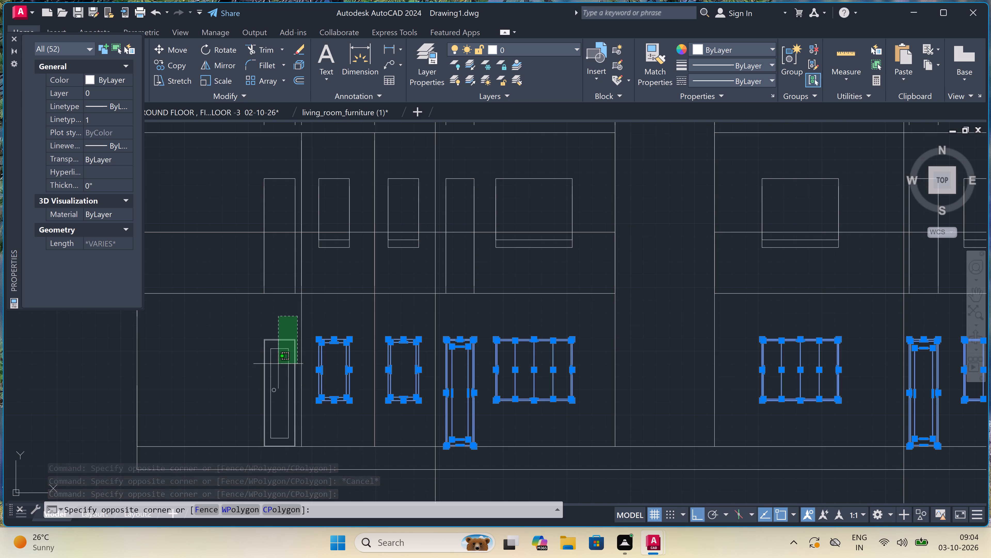
scroll(246, 439, up, 3)
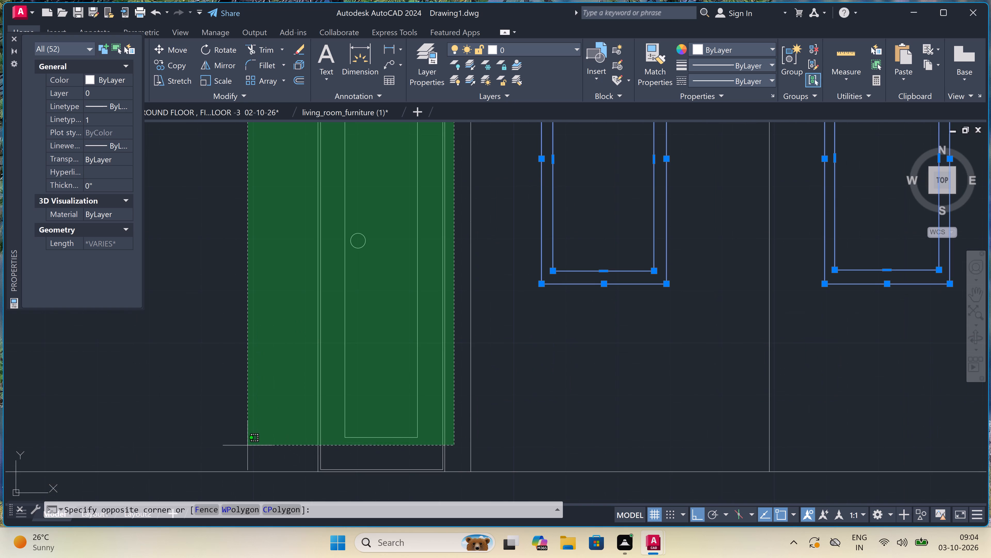
click(249, 455)
double_click(175, 64)
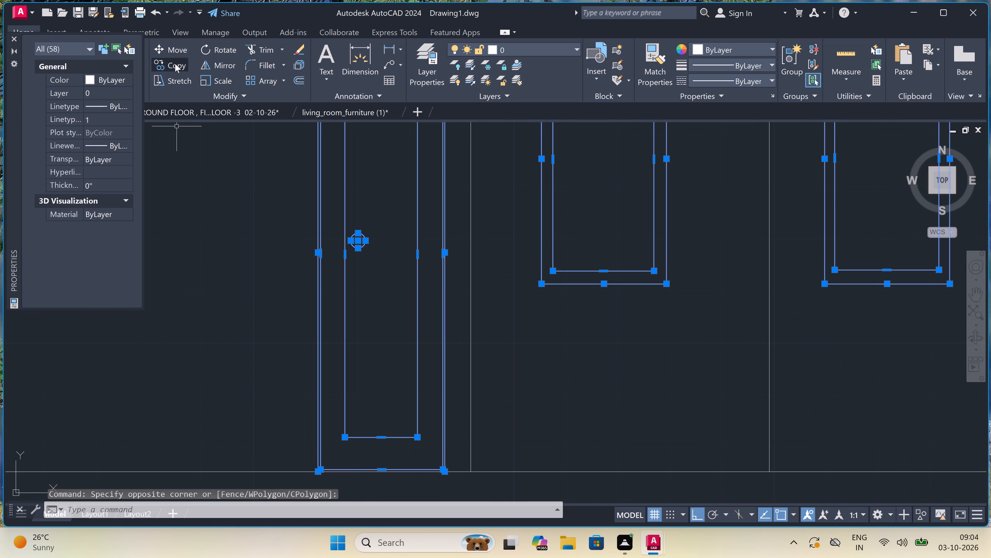
scroll(358, 355, down, 3)
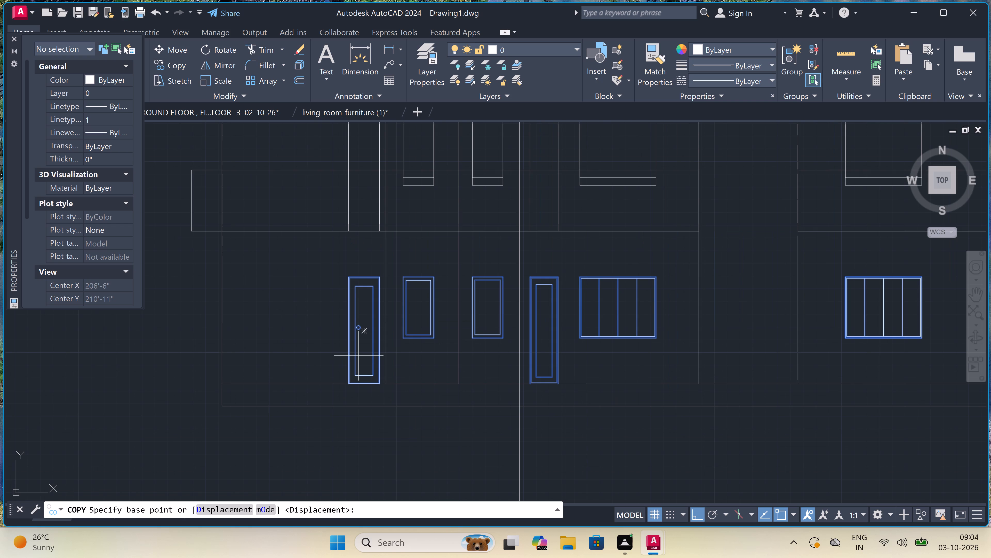
scroll(347, 276, up, 4)
click(348, 276)
scroll(348, 277, down, 3)
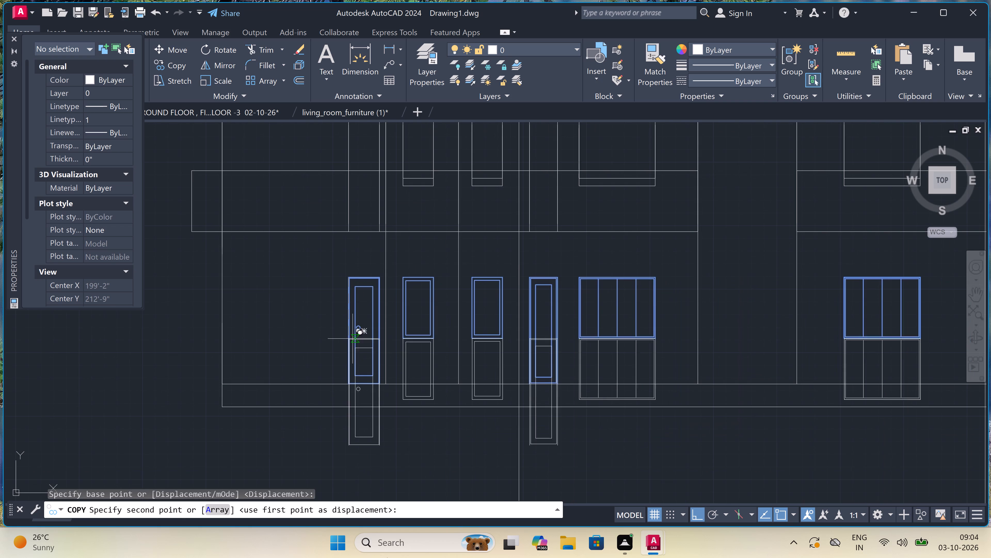
scroll(359, 456, down, 5)
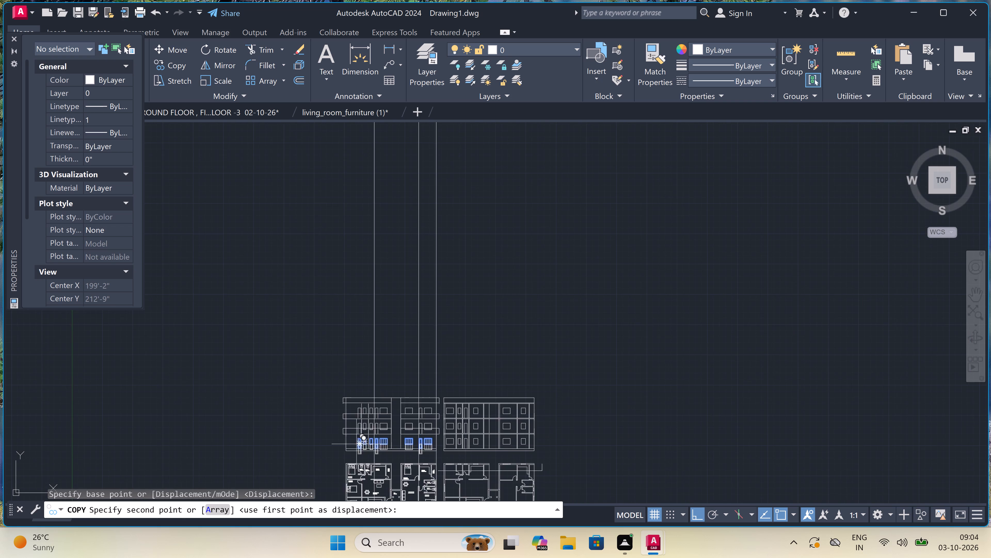
scroll(347, 396, up, 3)
scroll(347, 396, down, 2)
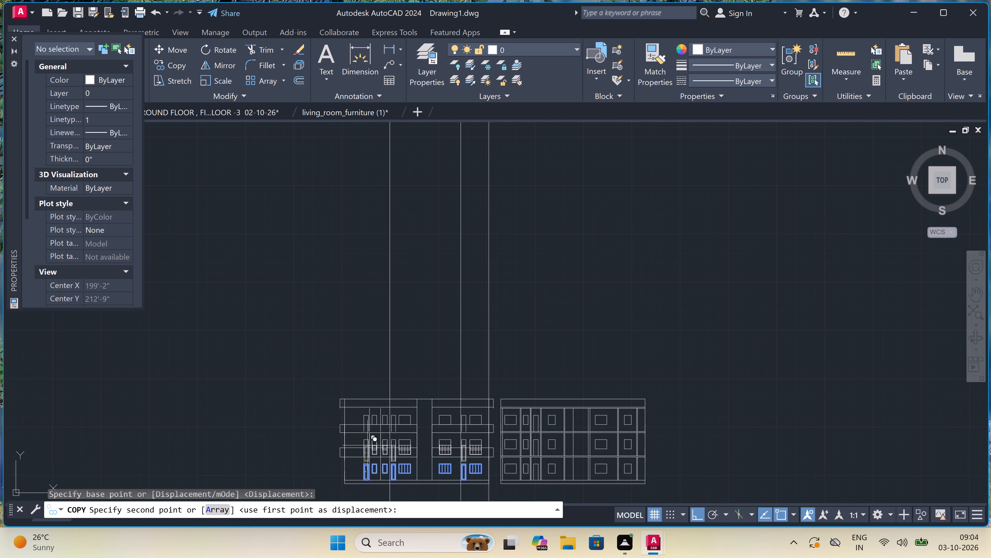
scroll(370, 460, up, 3)
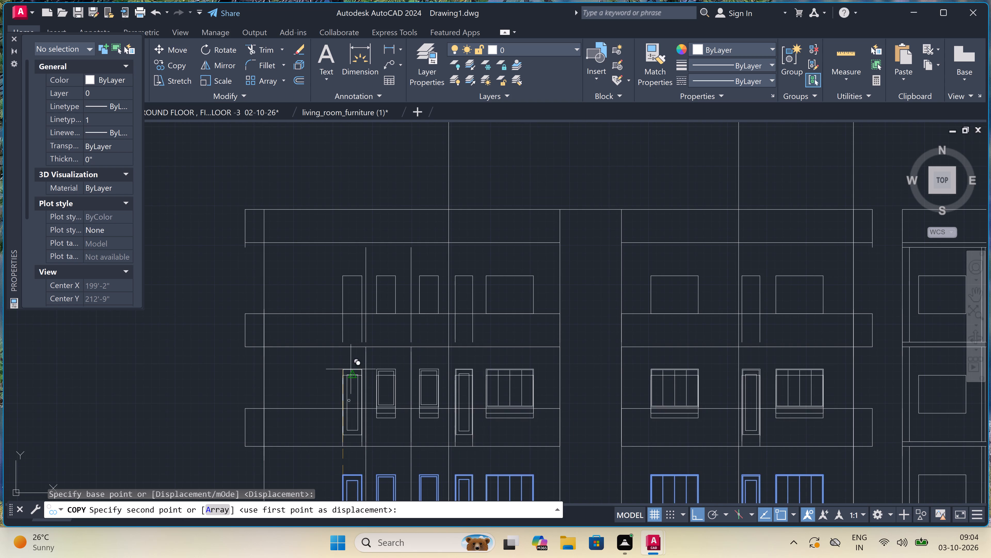
scroll(340, 374, up, 3)
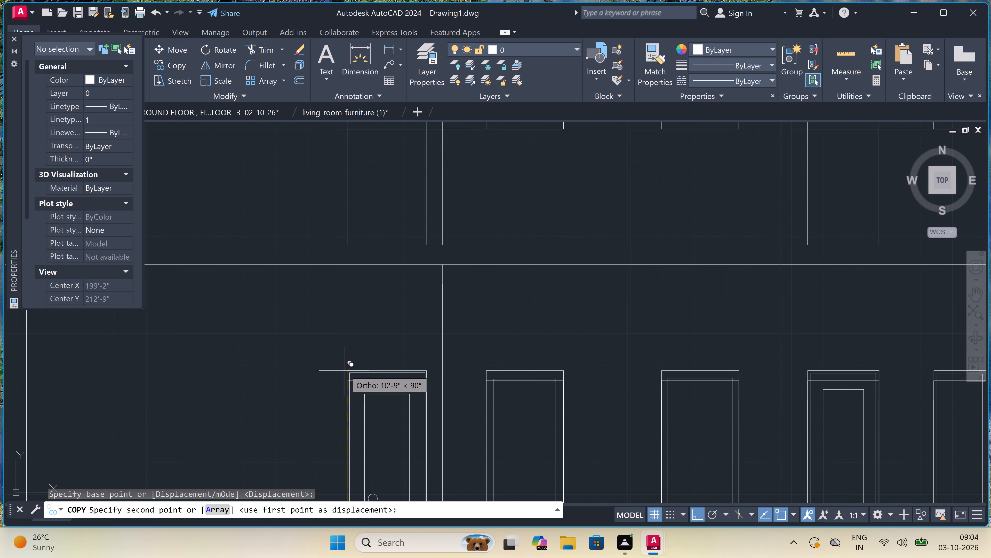
double_click(348, 380)
Place a second copy of the same doors and windows on the top-storey openings, aligned to the westernmost door's upper west corner.
scroll(348, 380, down, 2)
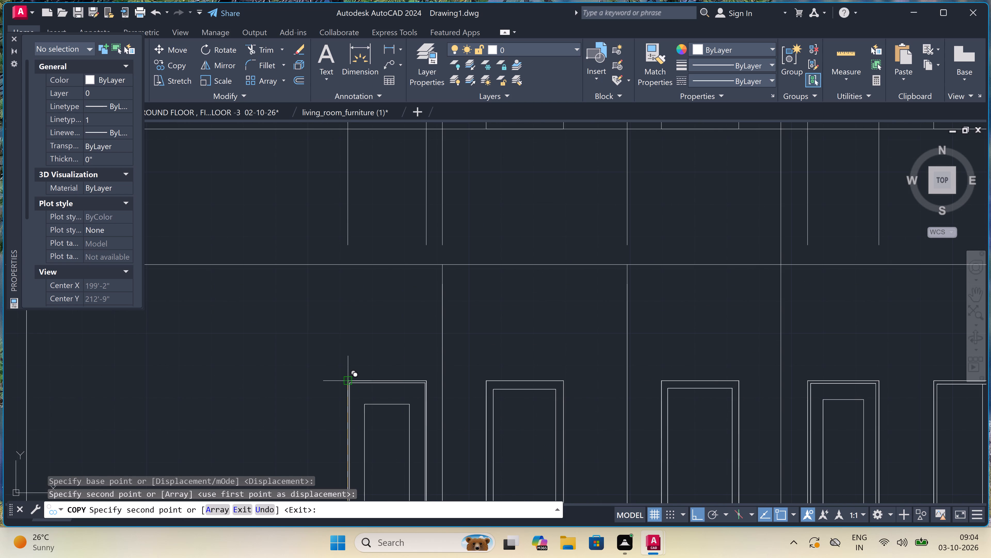
scroll(348, 380, down, 1)
scroll(340, 235, up, 3)
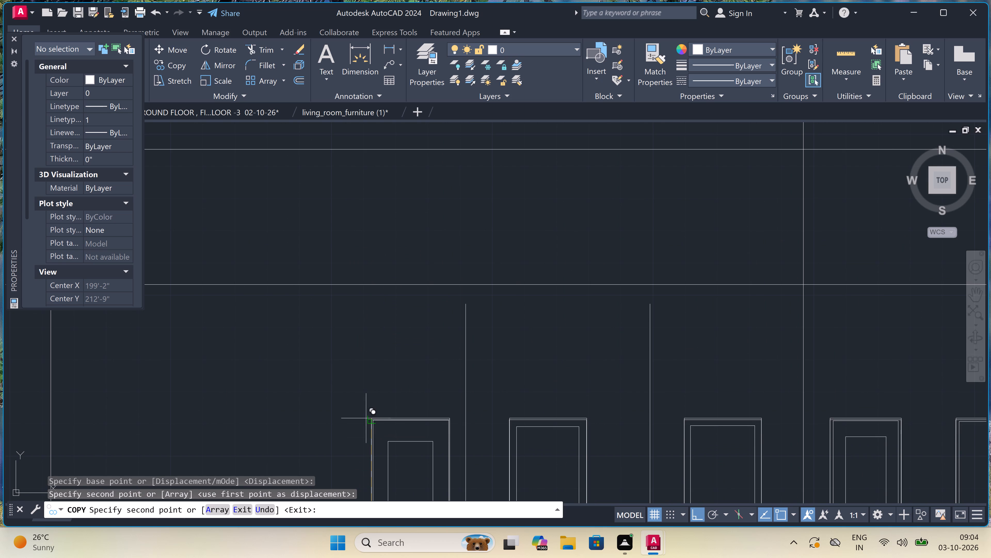
scroll(372, 426, up, 4)
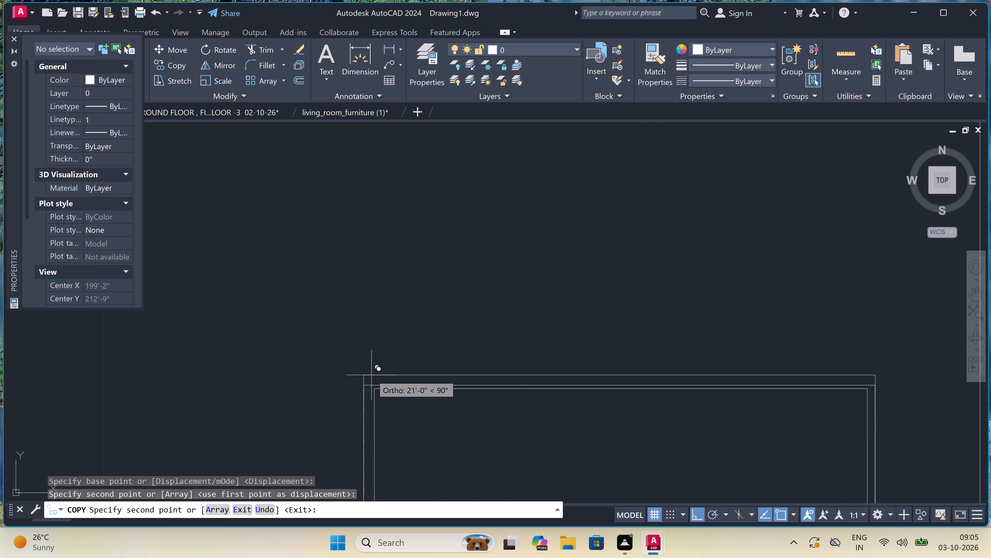
click(365, 386)
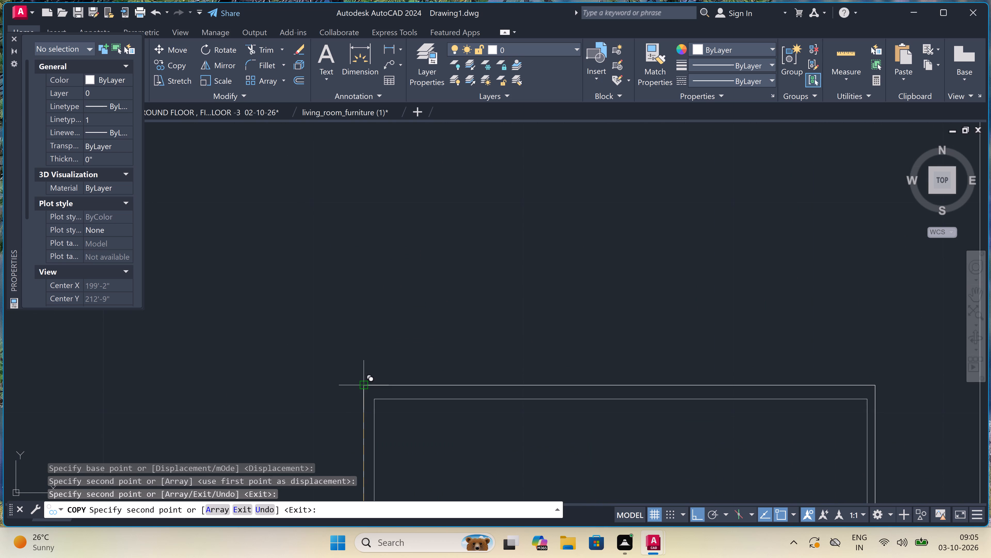
key(Escape)
Extend the two vertical lines beside the western wing's narrow top-storey windows up to the lower edge of the roof band.
scroll(358, 354, down, 7)
key(e)
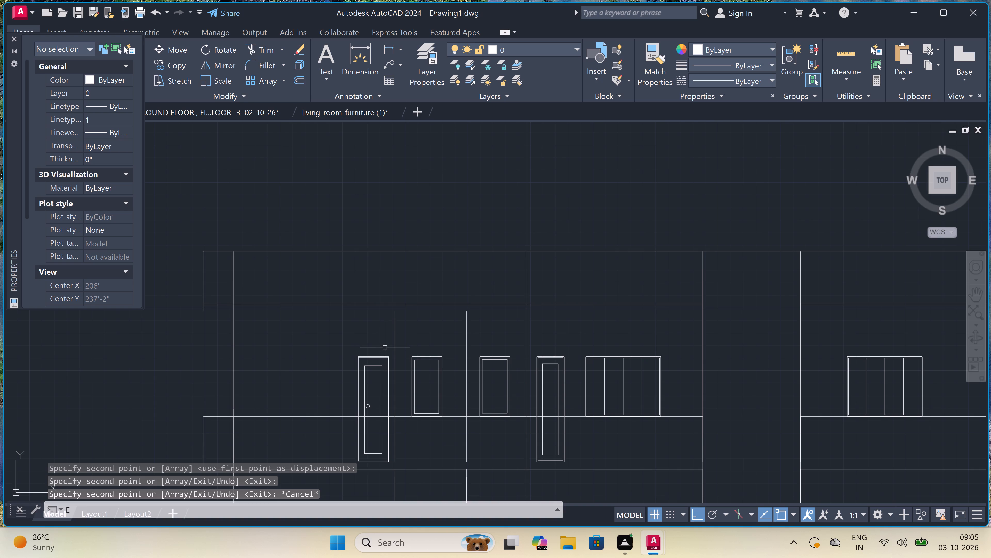
text(X)
key(space)
click(382, 337)
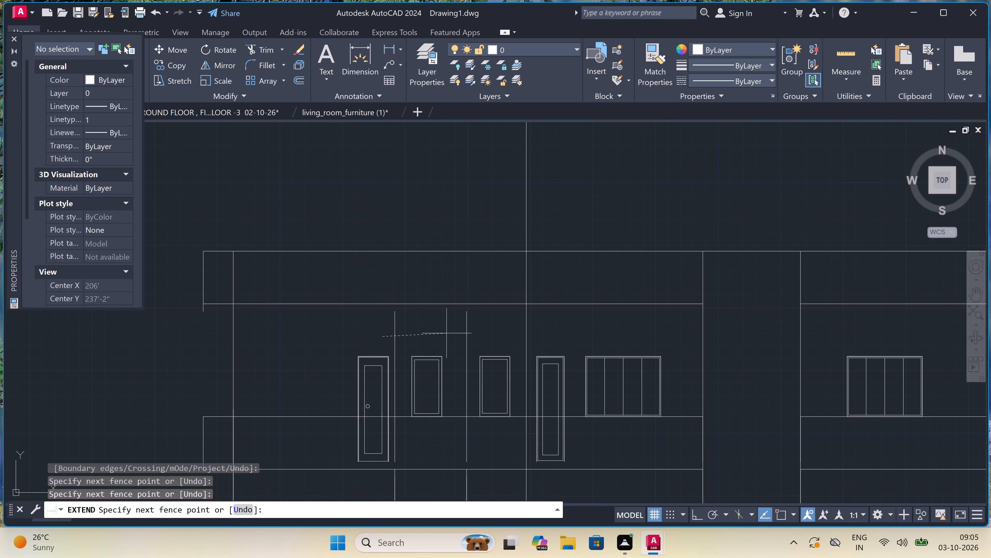
double_click(477, 329)
scroll(477, 328, down, 2)
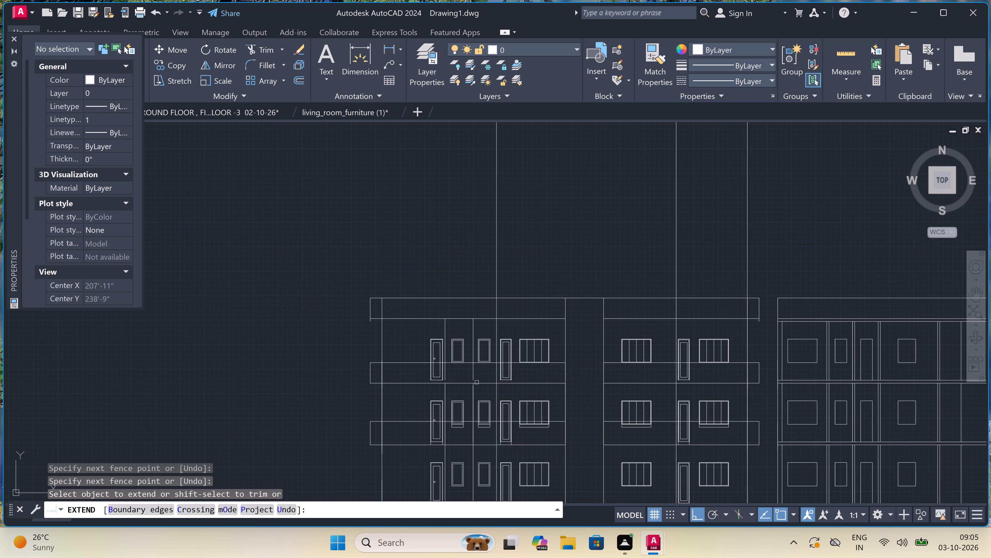
Start a ground-storey band outline at the furnished plan elevation's lower west corner, drawing 2' west and 4' up.
scroll(476, 399, up, 2)
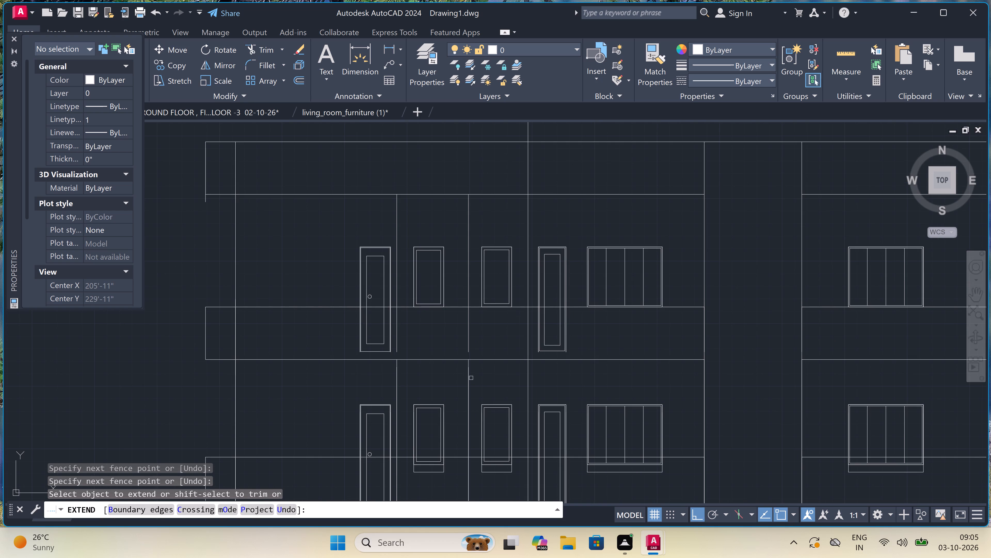
key(Escape)
scroll(417, 336, down, 3)
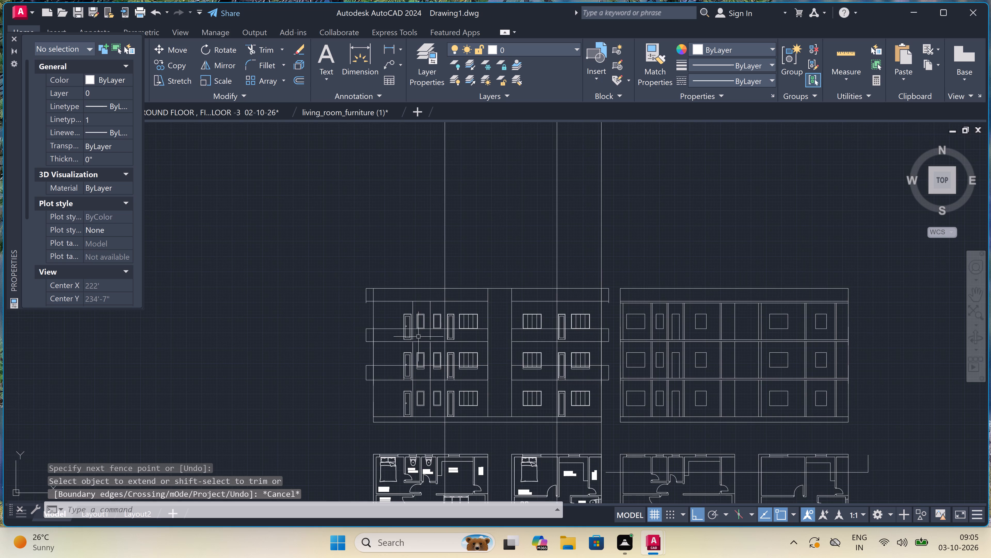
scroll(441, 389, up, 3)
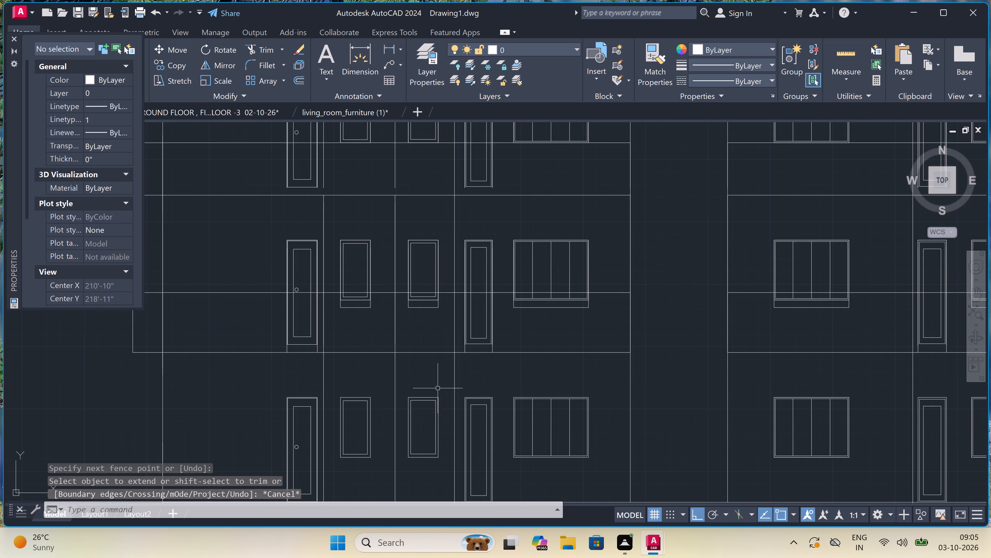
scroll(415, 379, down, 1)
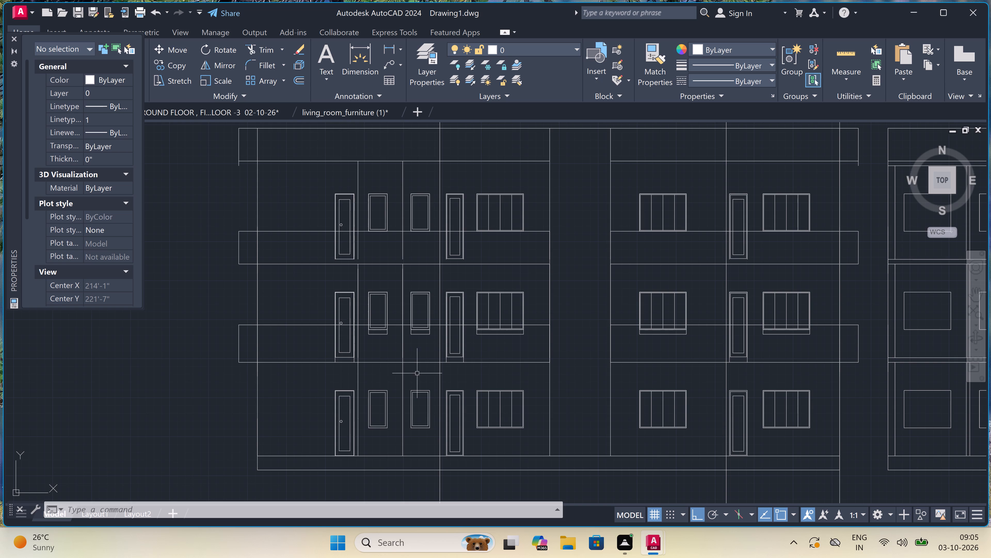
text(L)
key(space)
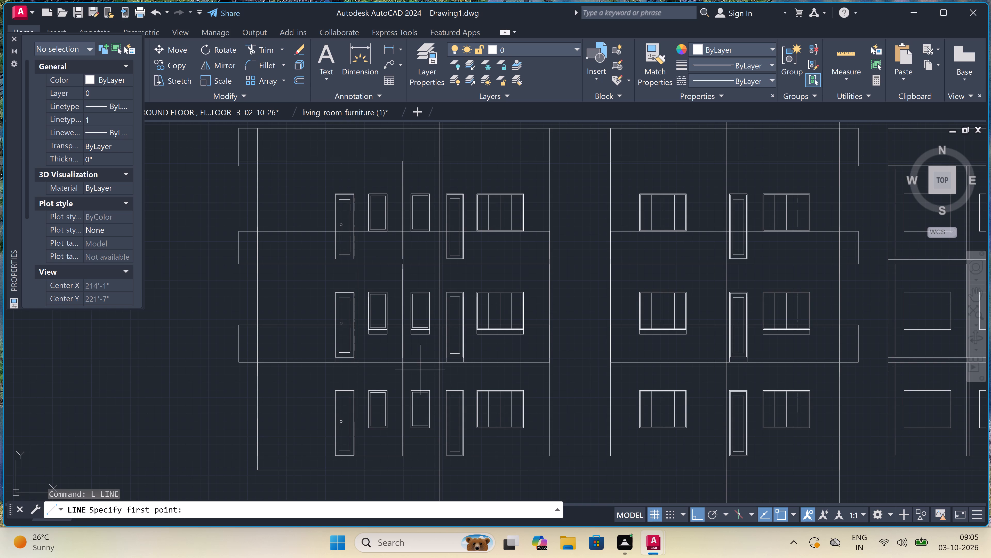
click(253, 472)
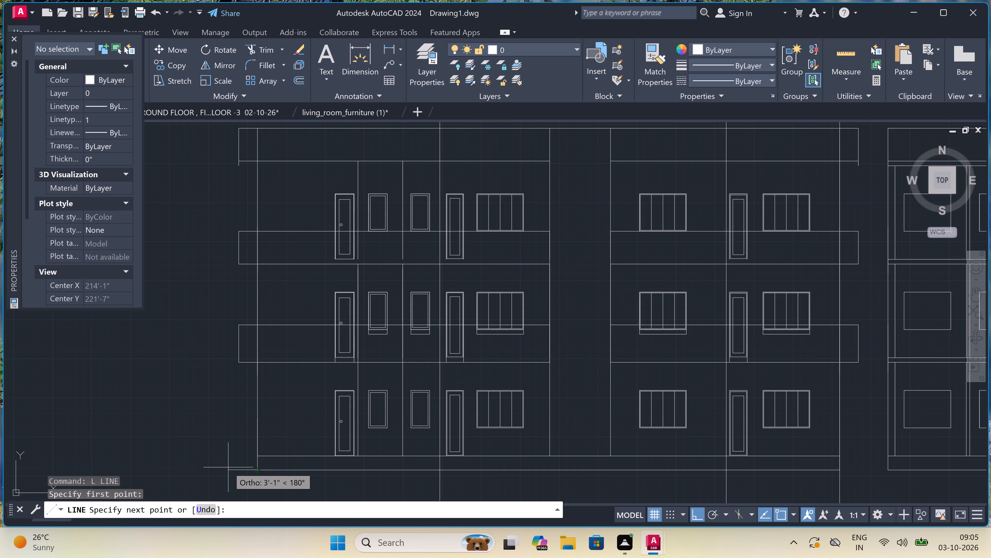
key(2)
text(')
key(space)
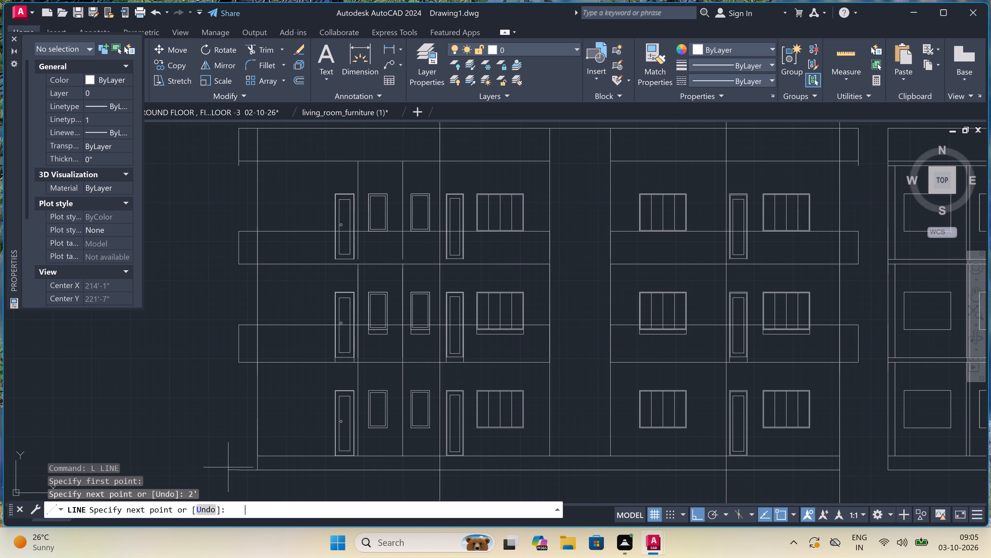
text(4')
key(space)
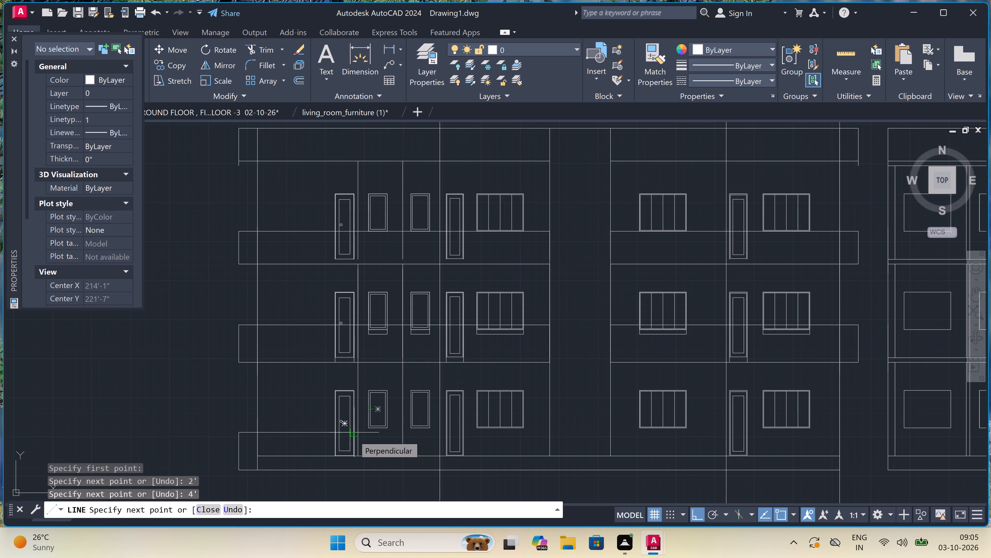
Continue the band outline east to the western wing's east wall, 2' beyond it, and straight down to the base line.
scroll(354, 436, up, 2)
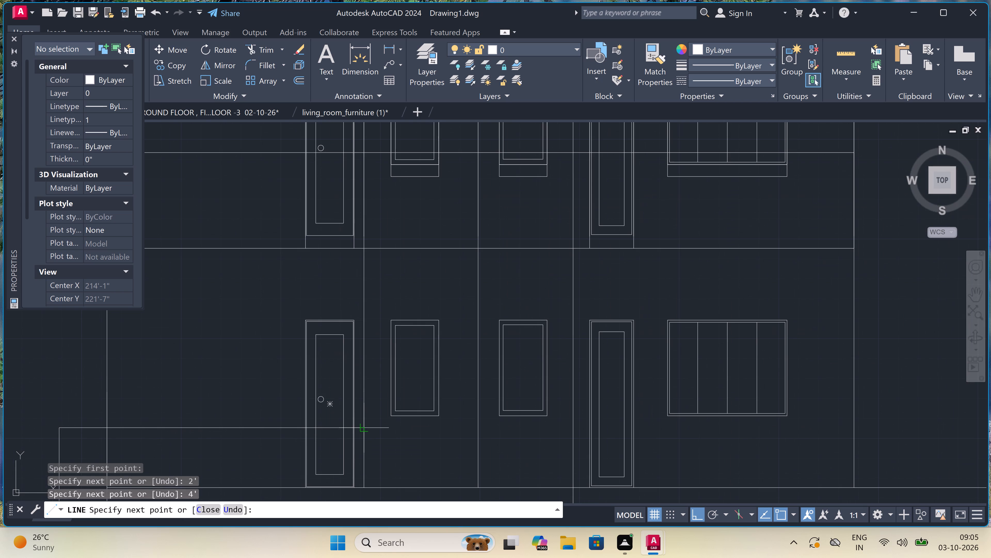
double_click(365, 430)
scroll(365, 430, down, 3)
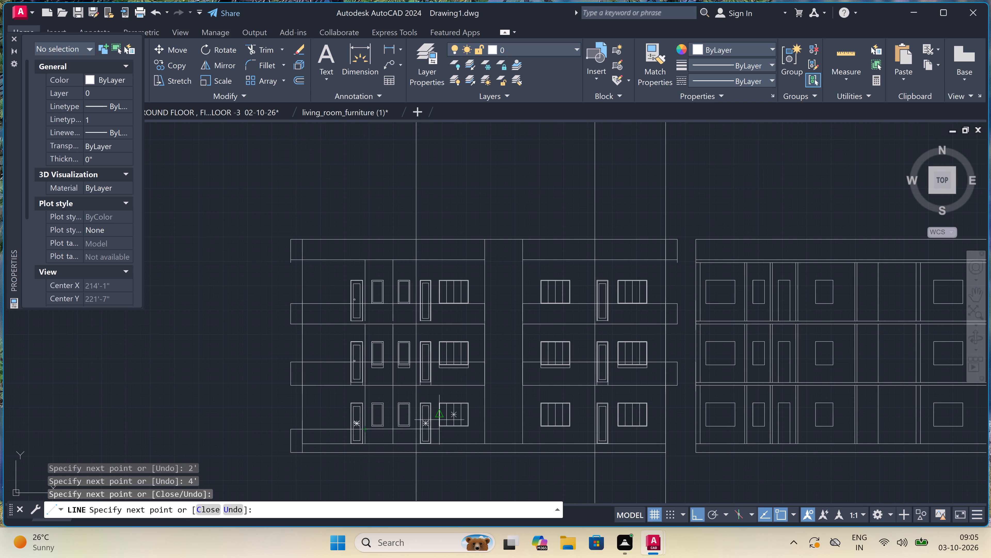
scroll(461, 437, up, 2)
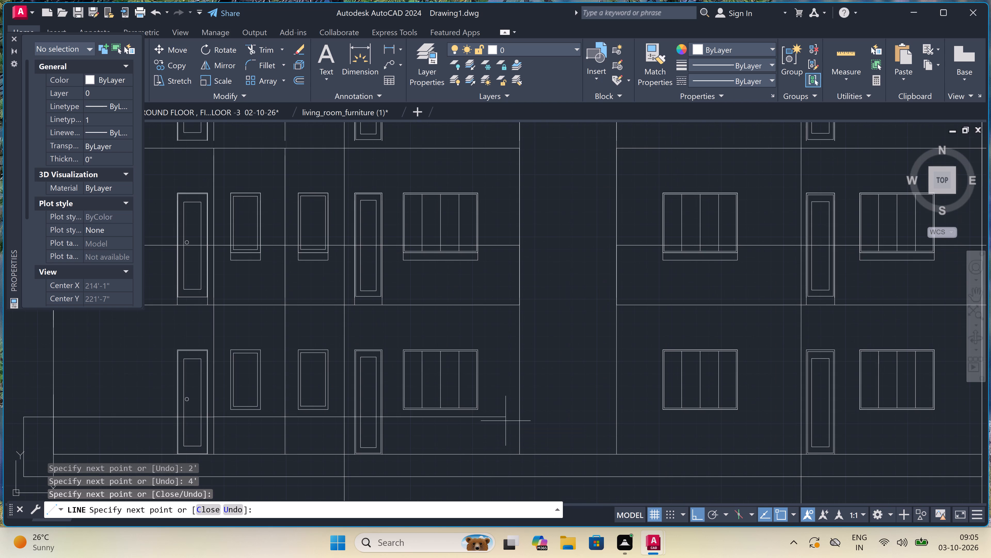
click(522, 416)
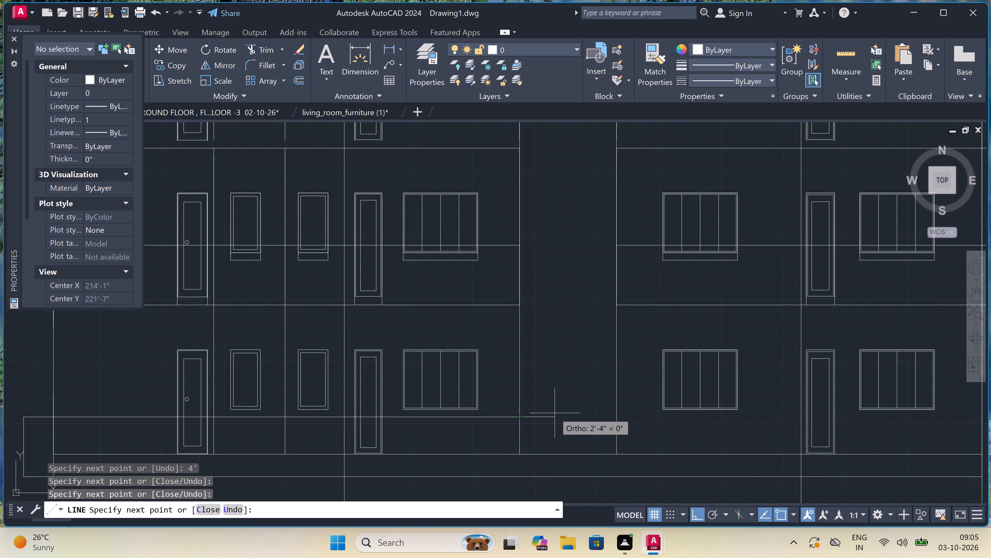
text(2')
key(space)
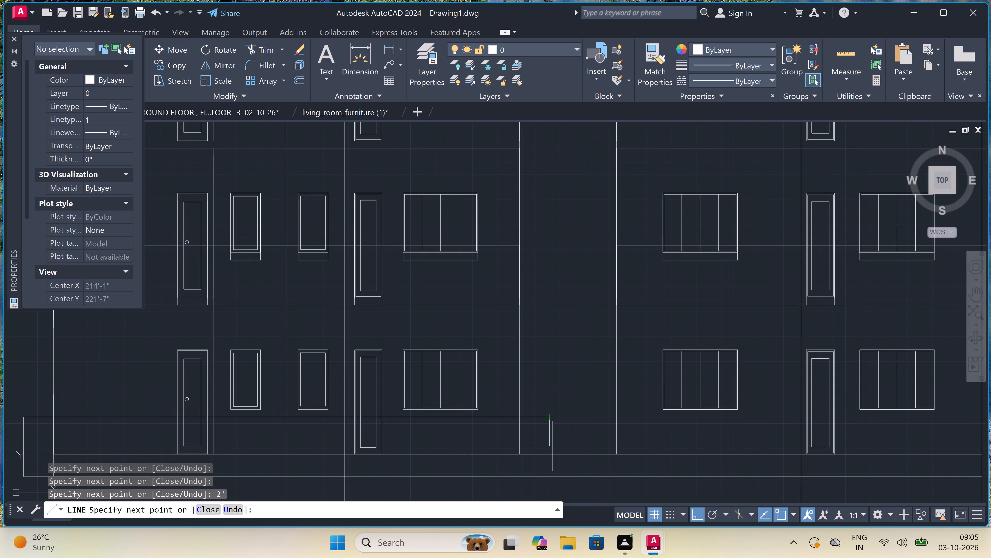
double_click(549, 477)
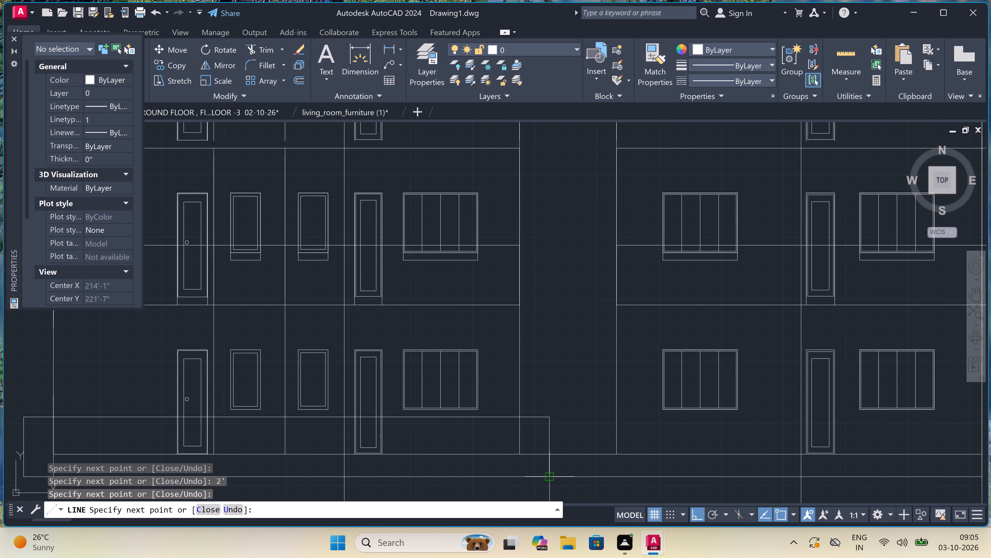
key(Escape)
Erase the lowest horizontal base line beneath the furnished plan's elevation.
scroll(523, 422, down, 2)
scroll(506, 444, up, 1)
click(506, 444)
key(Delete)
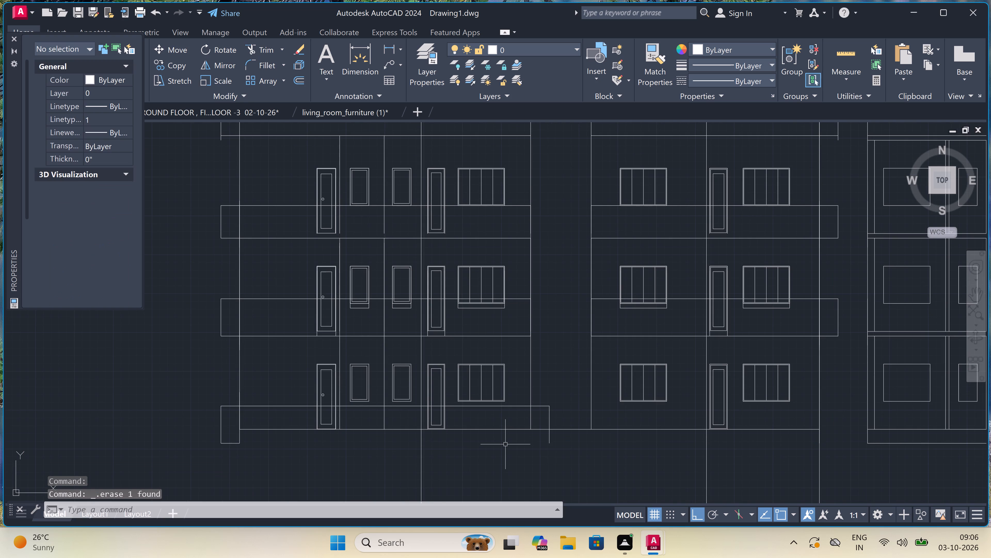
Draw a line 6" down from the ground line's west end, then east to the stripped copy elevation's east edge.
text(L)
key(space)
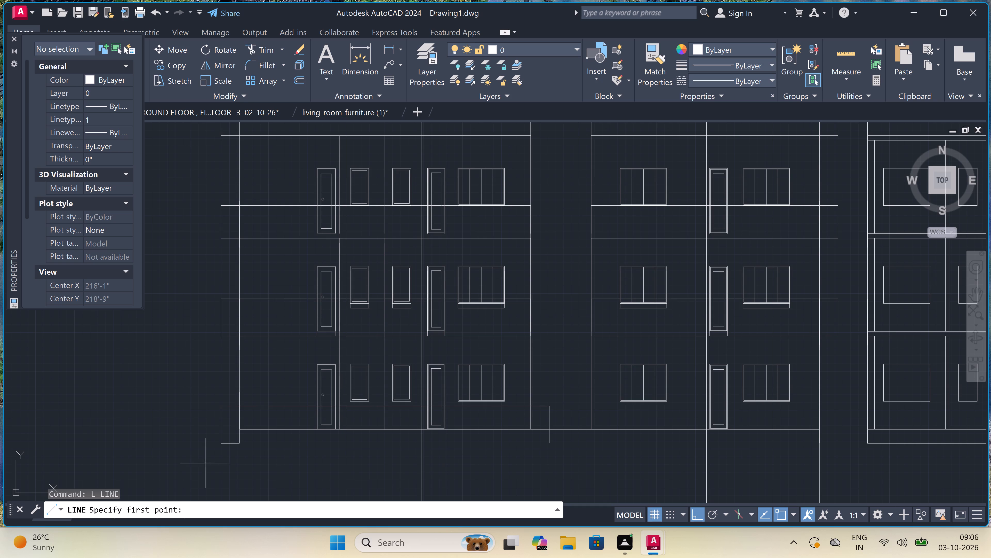
scroll(196, 446, up, 2)
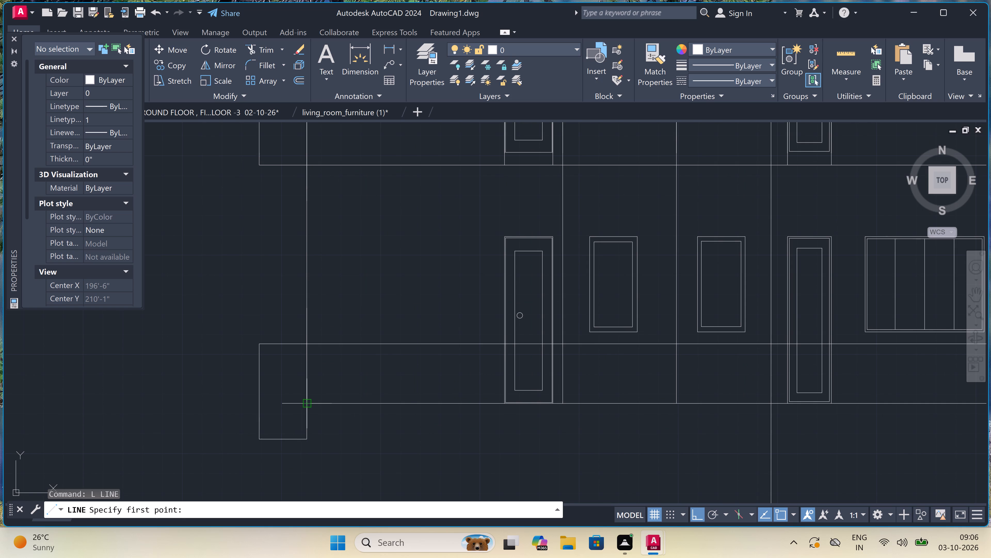
click(305, 403)
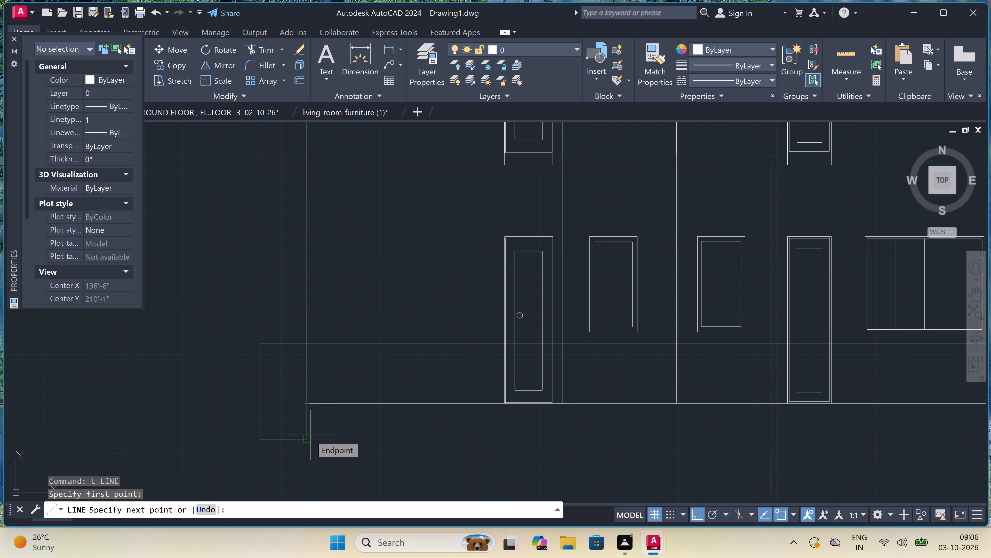
key(6)
text(")
key(space)
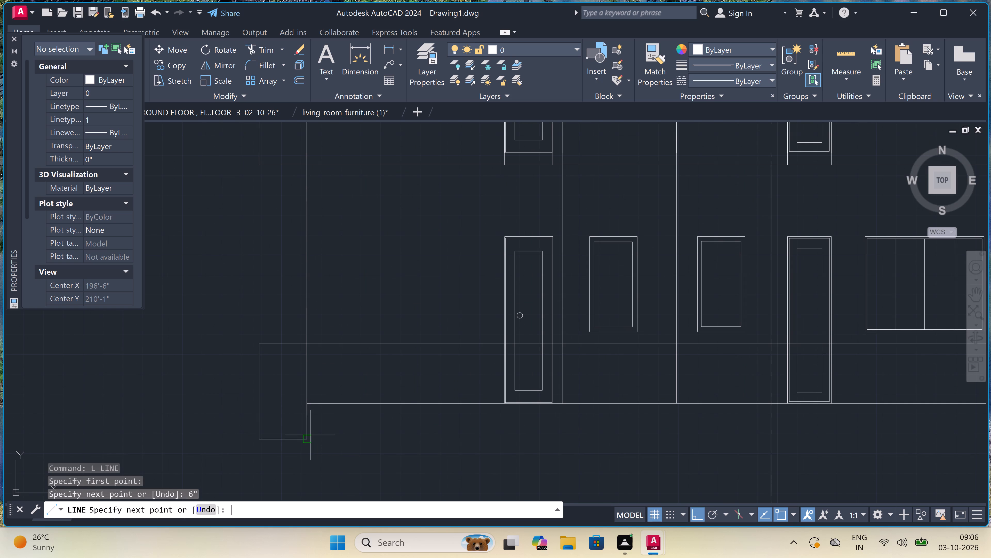
scroll(310, 431, down, 3)
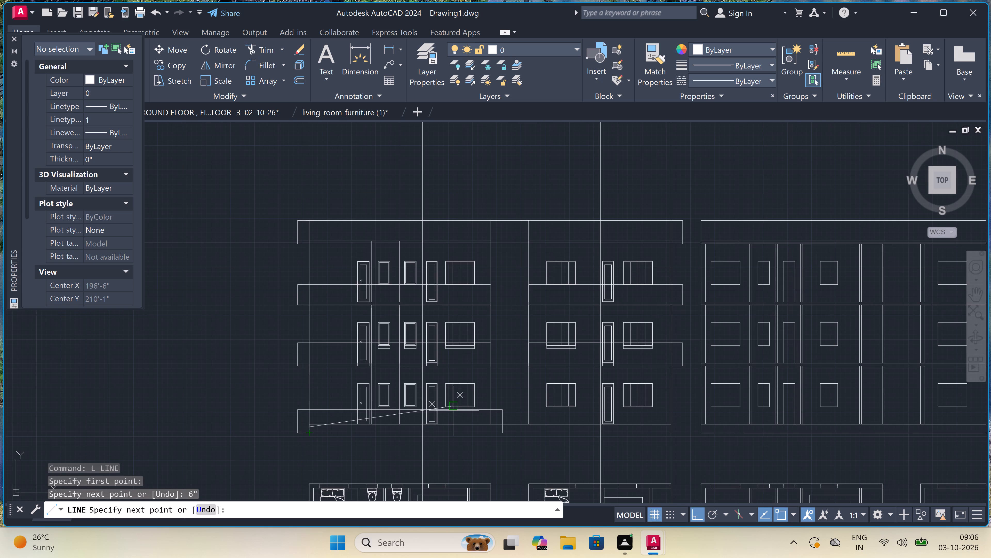
scroll(552, 419, down, 4)
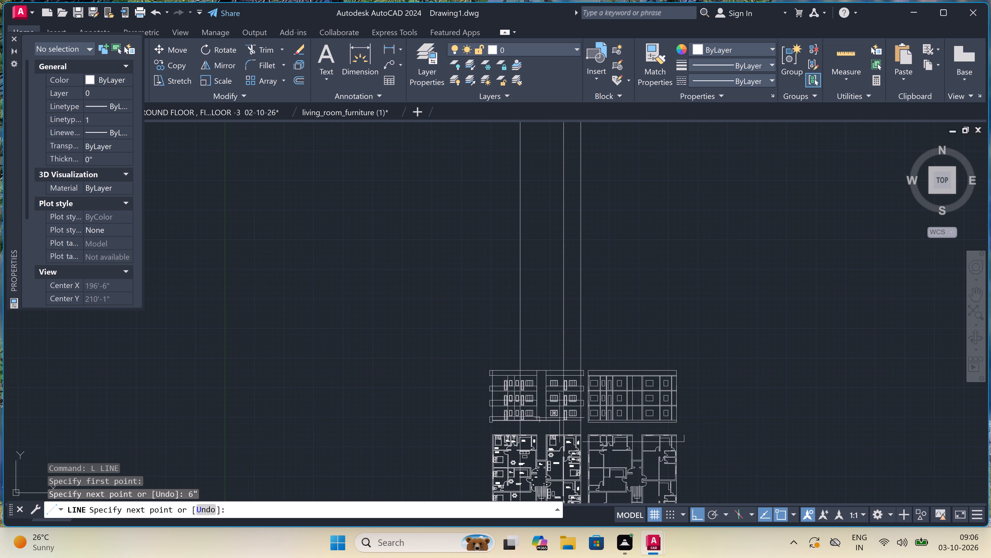
scroll(659, 414, up, 4)
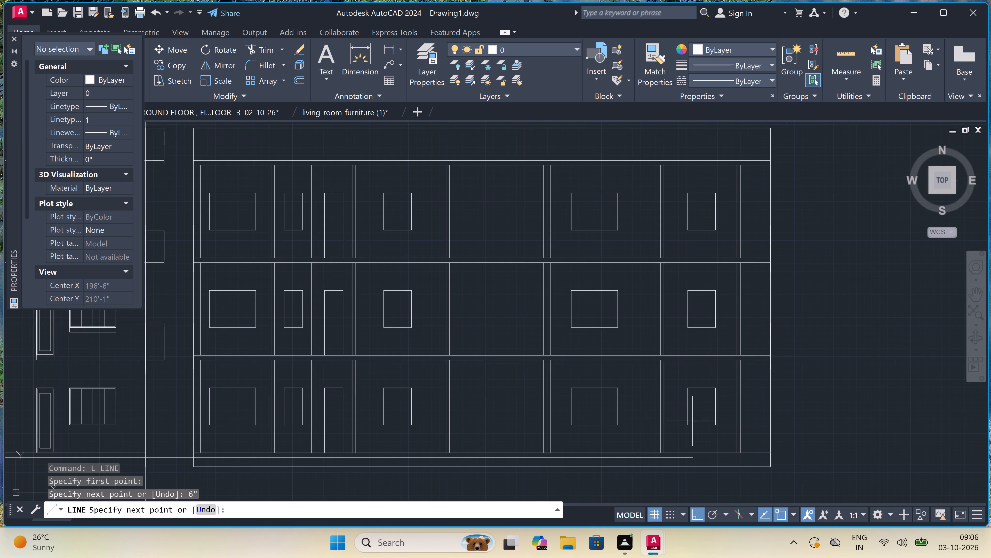
scroll(769, 461, up, 3)
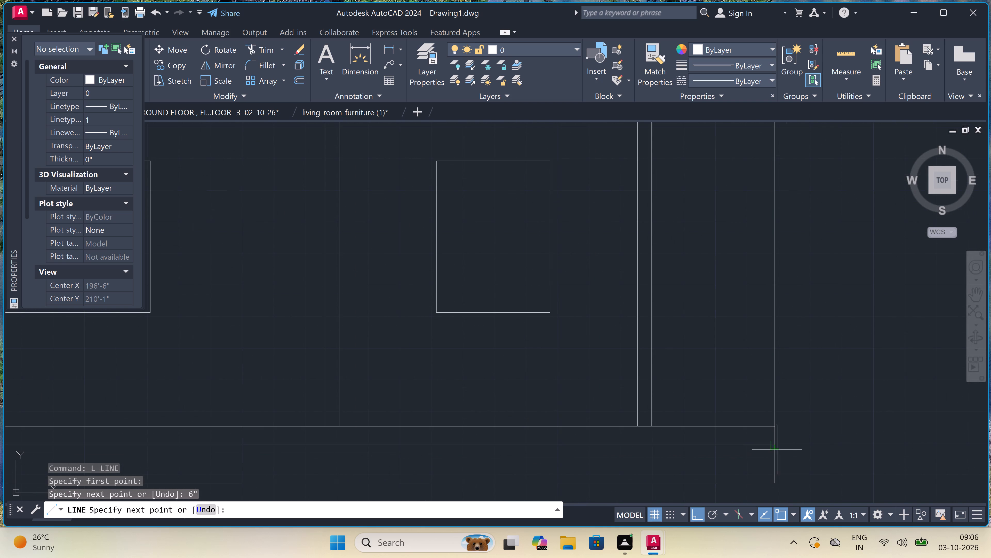
double_click(773, 440)
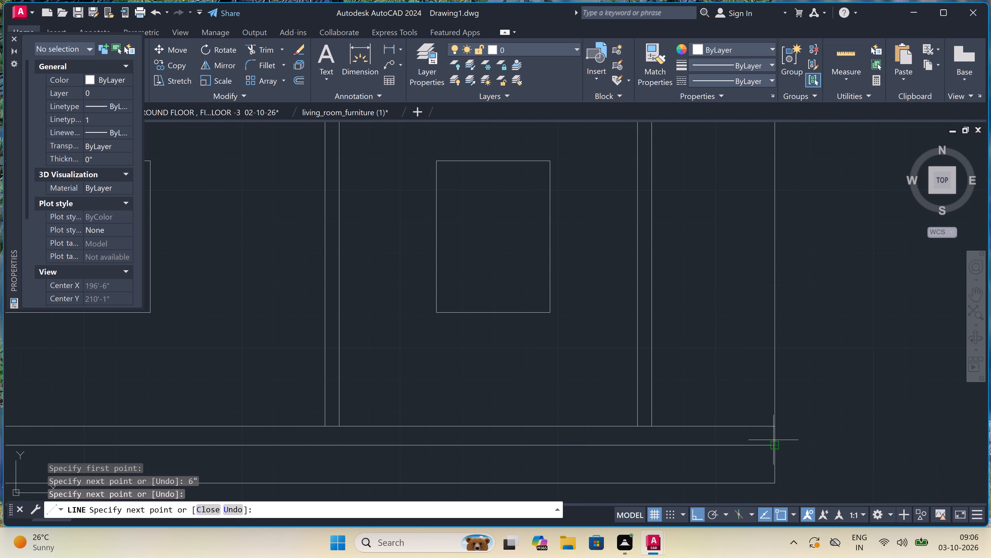
key(Escape)
Trim away the stripped copy elevation's old base line and the part of its east edge below the new 6" line.
scroll(516, 389, down, 4)
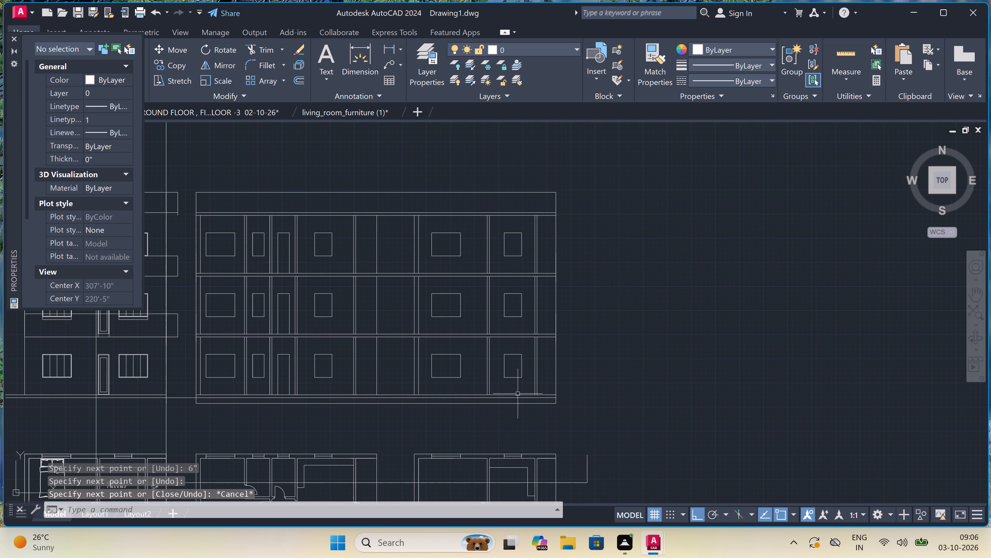
key(t)
key(r)
key(space)
click(483, 404)
scroll(565, 391, up, 3)
scroll(503, 445, up, 1)
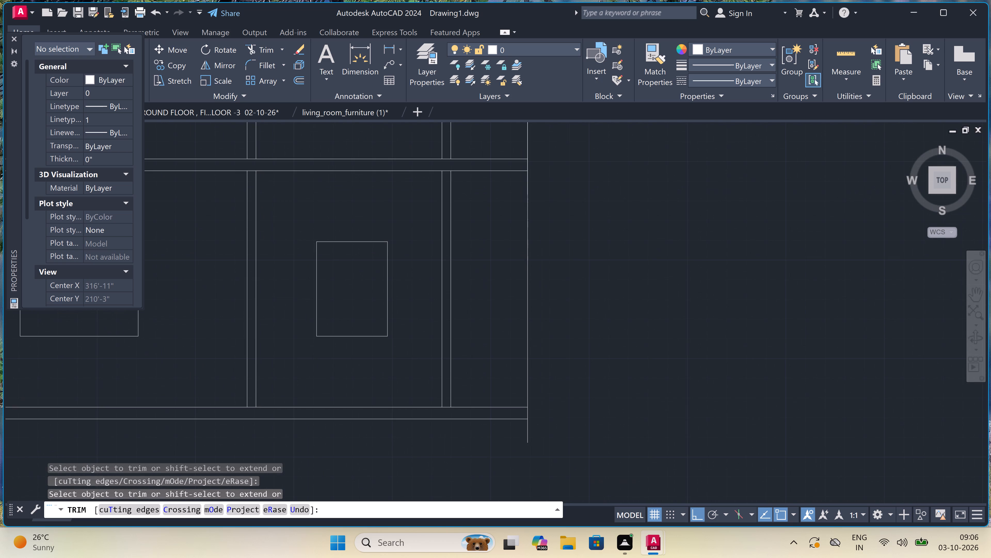
click(503, 440)
click(621, 397)
scroll(621, 397, down, 4)
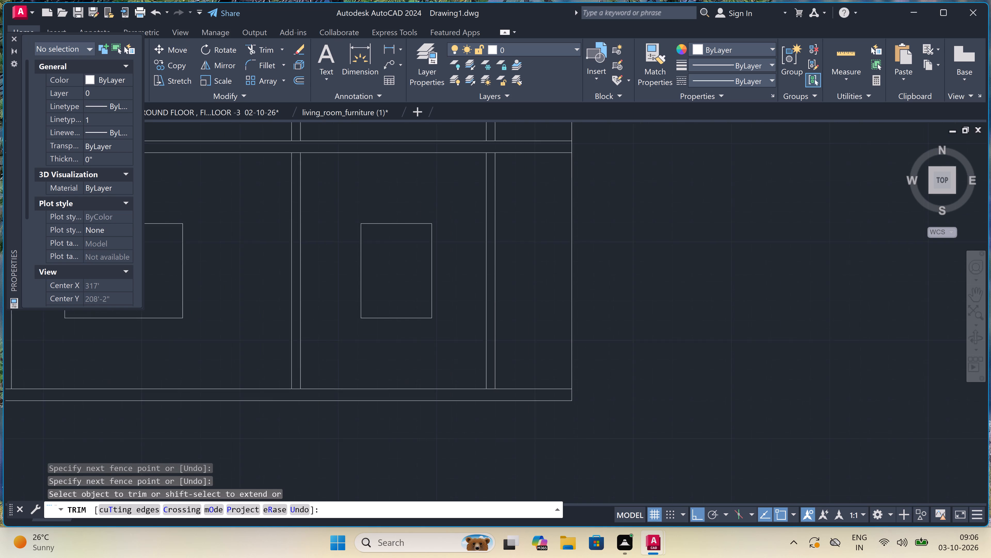
scroll(621, 397, down, 1)
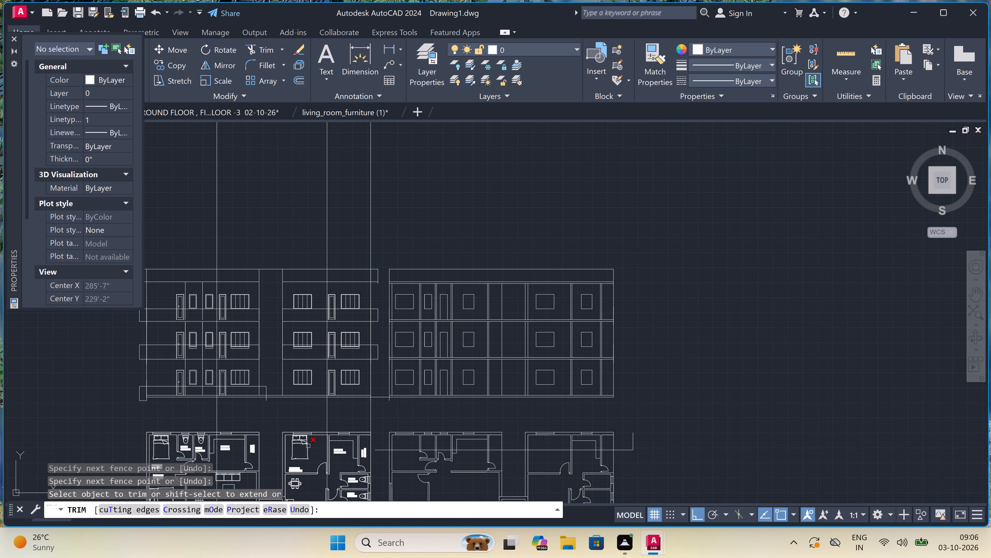
Trim the new base line out of the gap between both elevations and cut the stripped copy's west edge below it.
scroll(363, 421, up, 2)
click(395, 356)
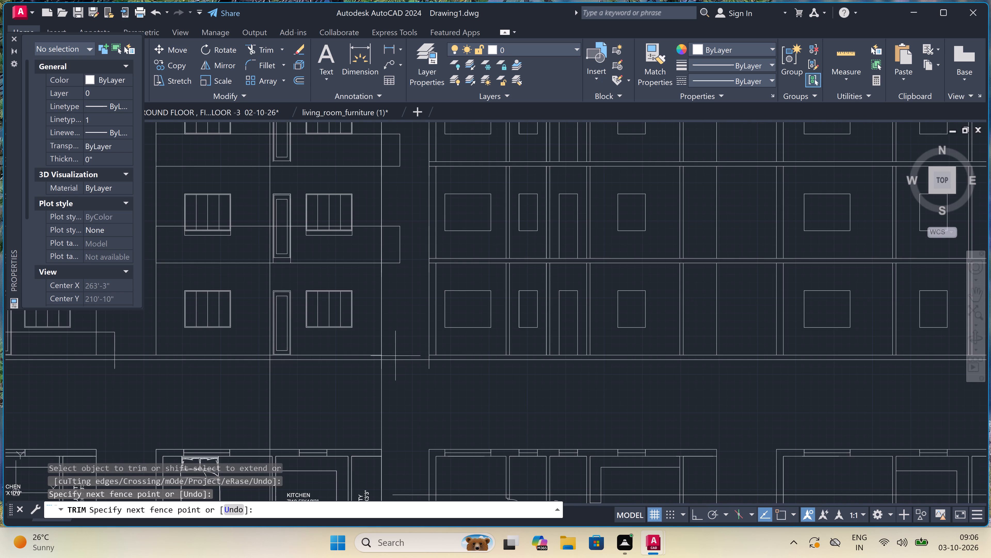
click(406, 379)
scroll(427, 359, up, 4)
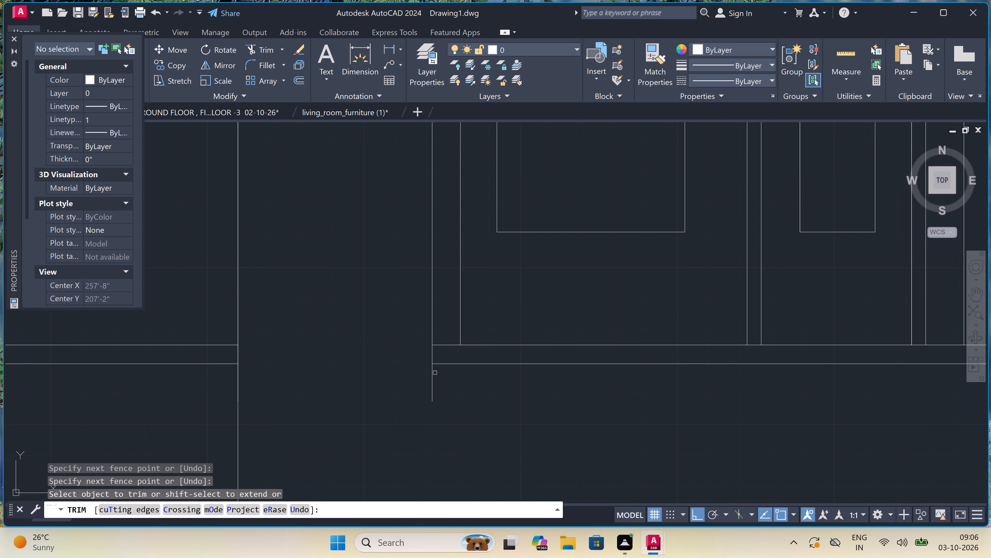
double_click(442, 379)
double_click(400, 383)
scroll(401, 383, down, 5)
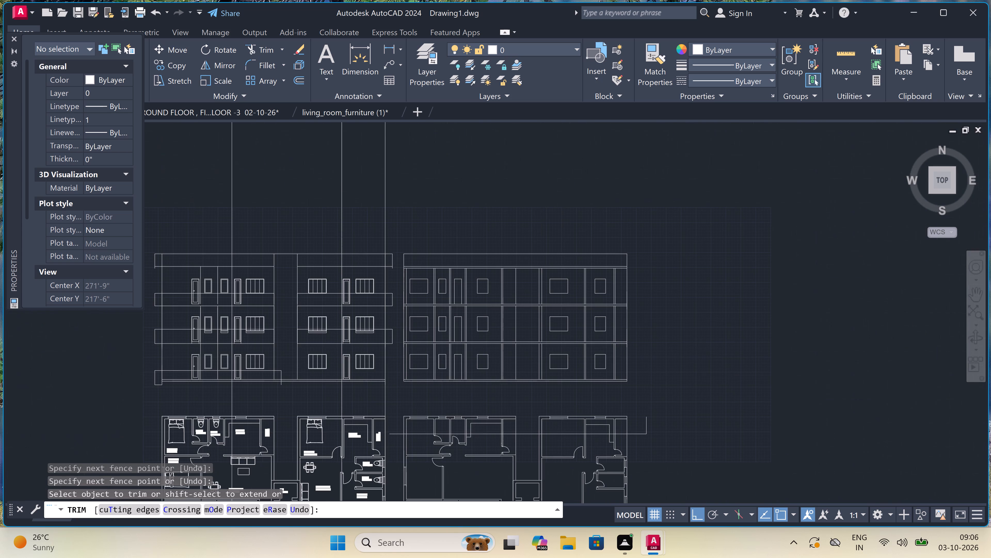
Trim the ground-storey band's east end line back to the ground line, removing its parts below and within the 6" strip.
scroll(278, 386, up, 3)
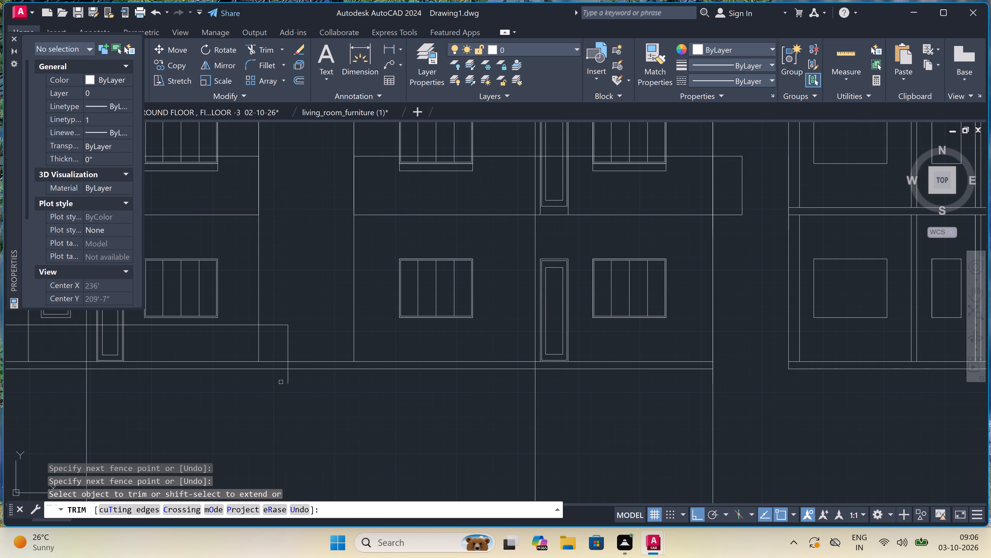
double_click(280, 381)
click(314, 375)
click(262, 380)
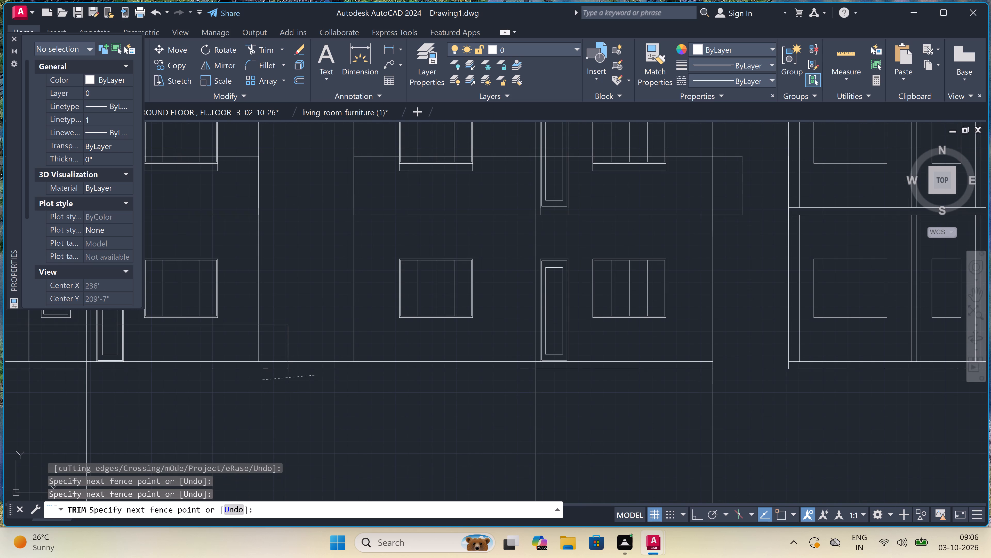
scroll(277, 365, up, 4)
double_click(277, 364)
click(353, 364)
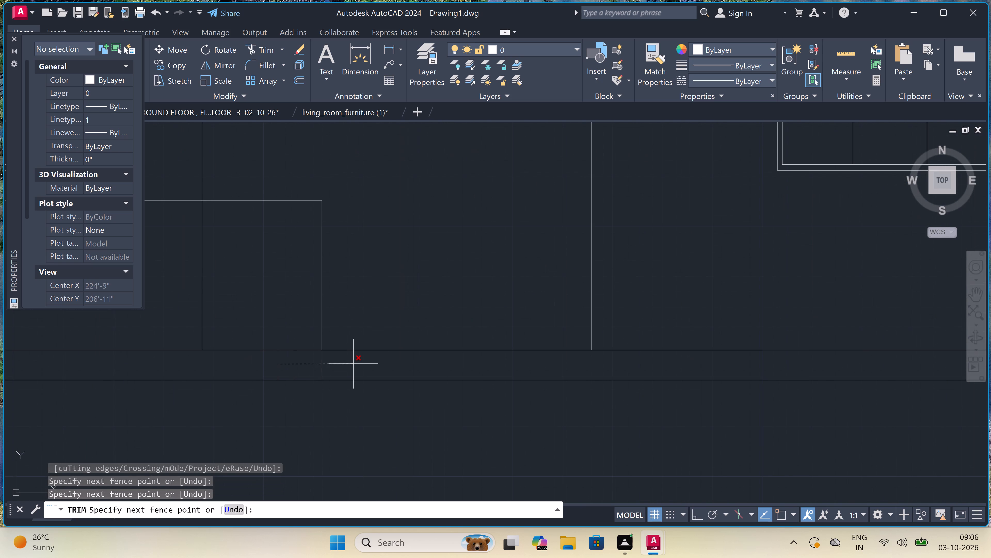
Trim away the ground-storey band's projecting west end, removing its bottom line, west end line and the wall stub below the base strip.
scroll(353, 364, down, 5)
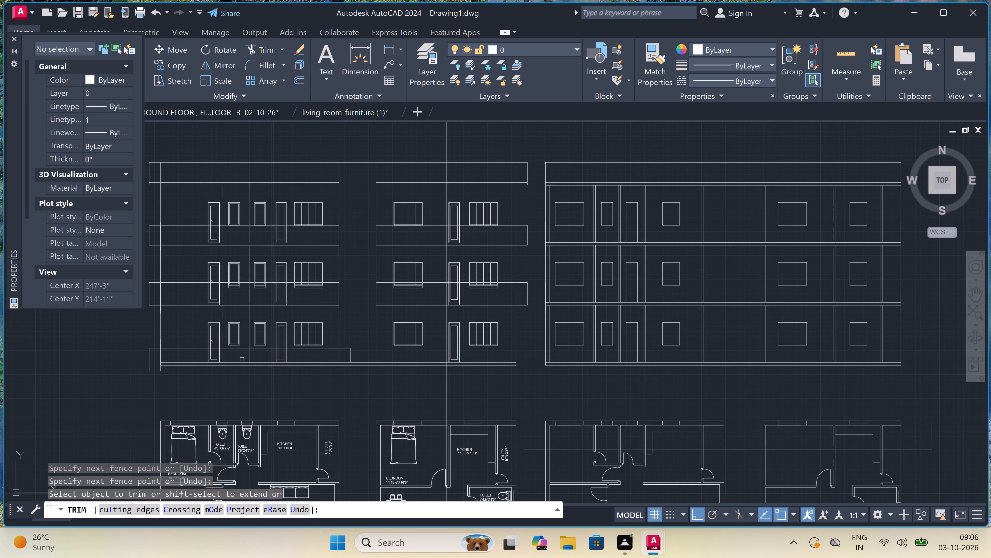
scroll(130, 378, up, 2)
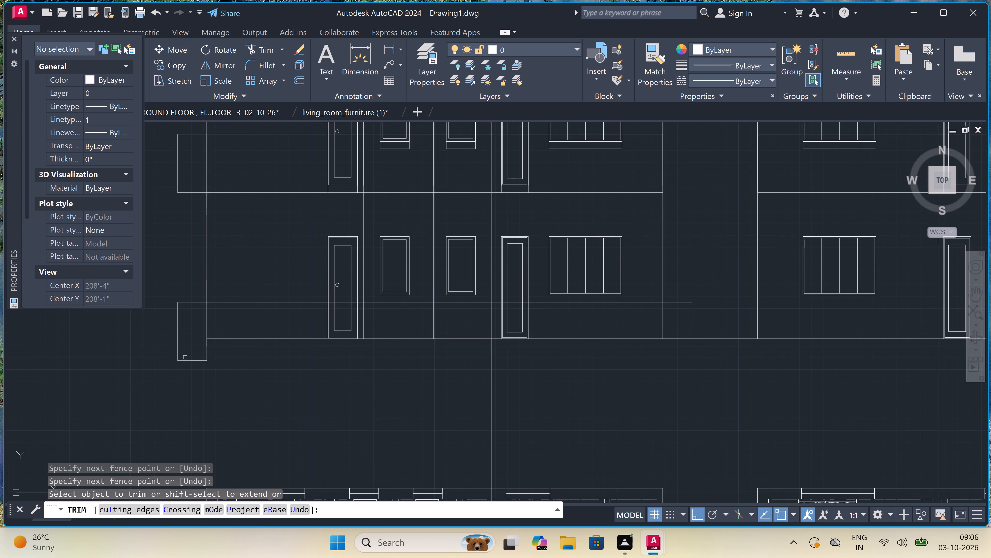
click(202, 352)
double_click(205, 374)
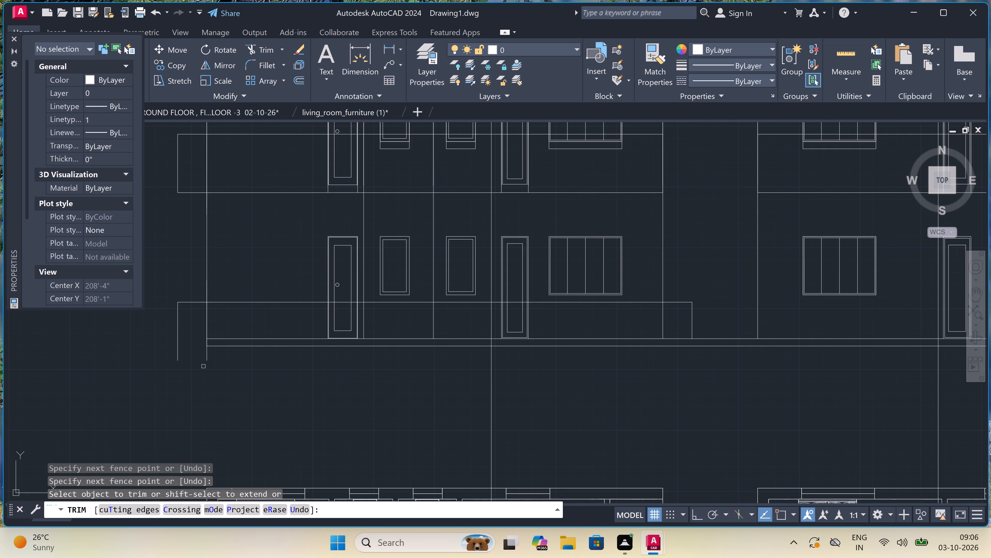
double_click(205, 352)
click(172, 349)
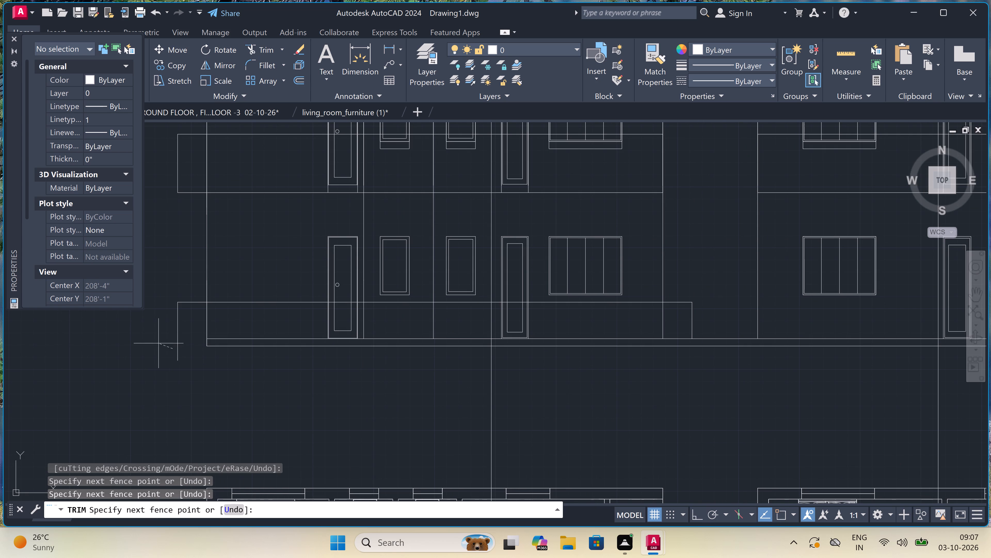
click(200, 345)
key(Escape)
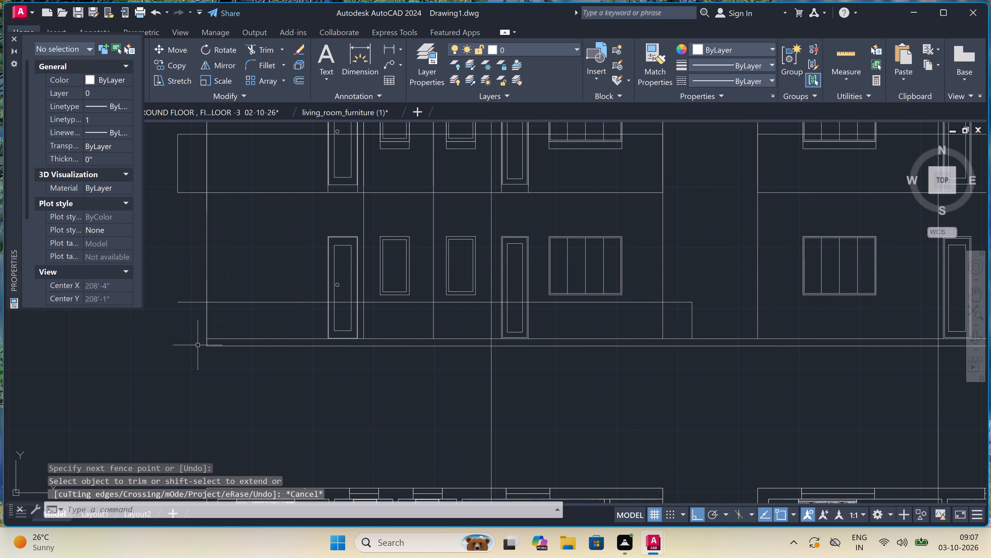
Draw a line 4' up from the ground line's west end, then east to the west block's east wall.
text(L)
key(space)
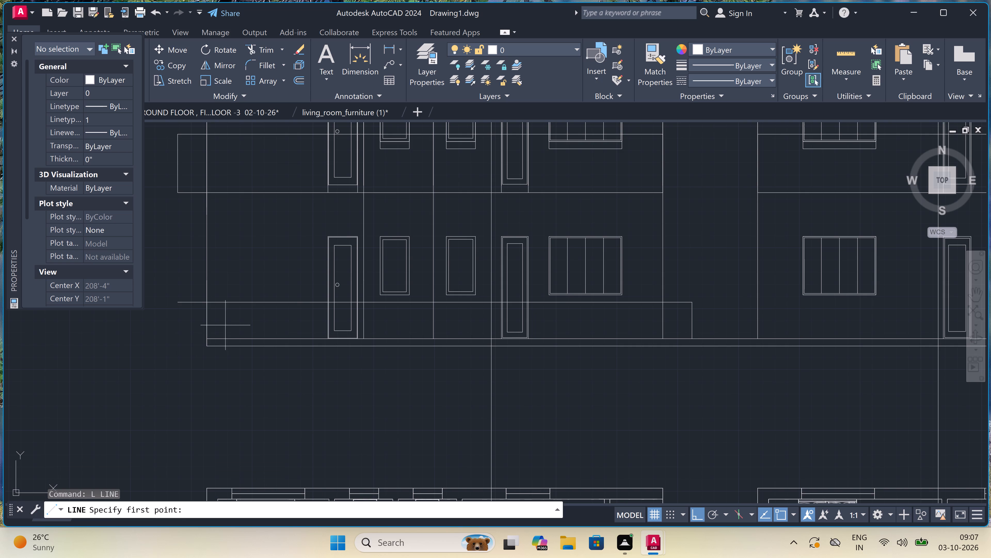
click(211, 337)
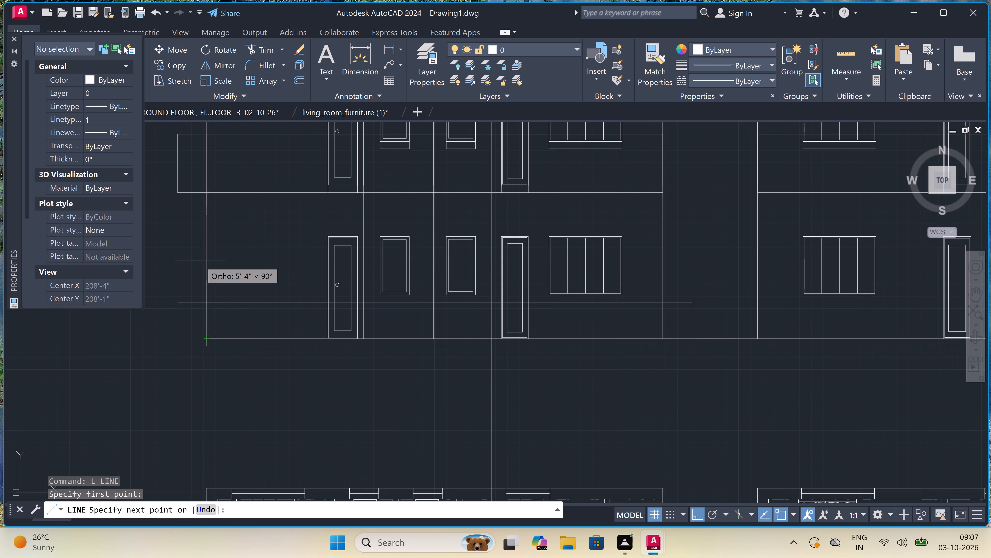
text(4')
key(space)
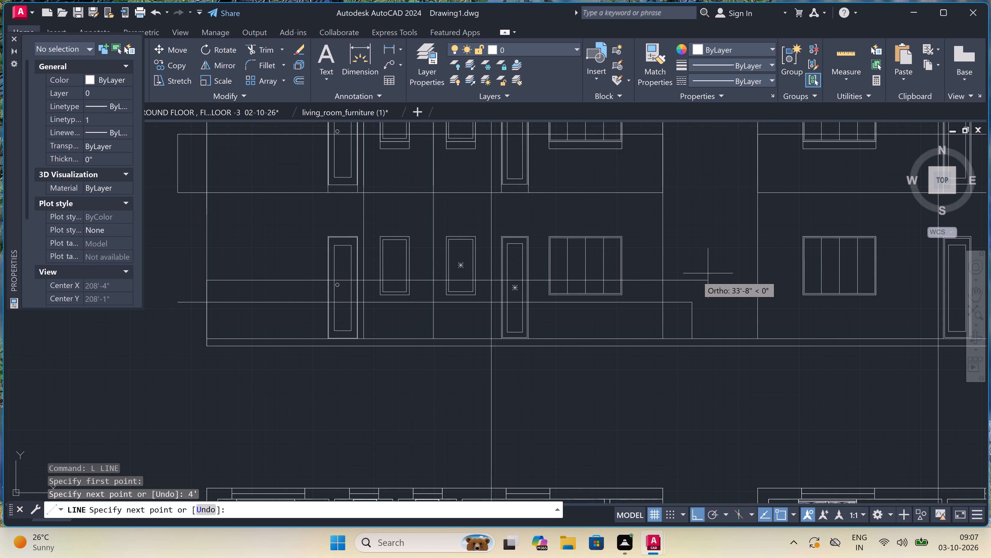
click(661, 278)
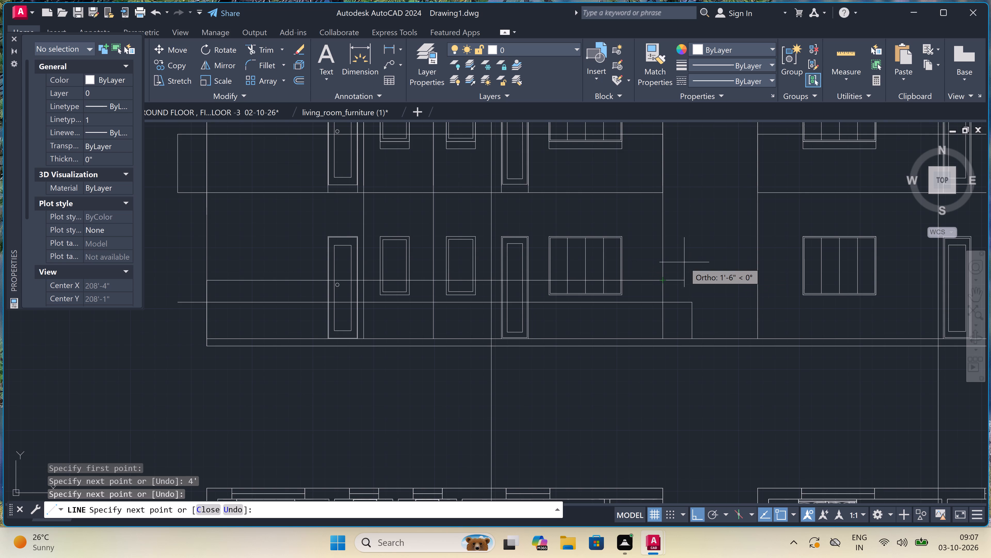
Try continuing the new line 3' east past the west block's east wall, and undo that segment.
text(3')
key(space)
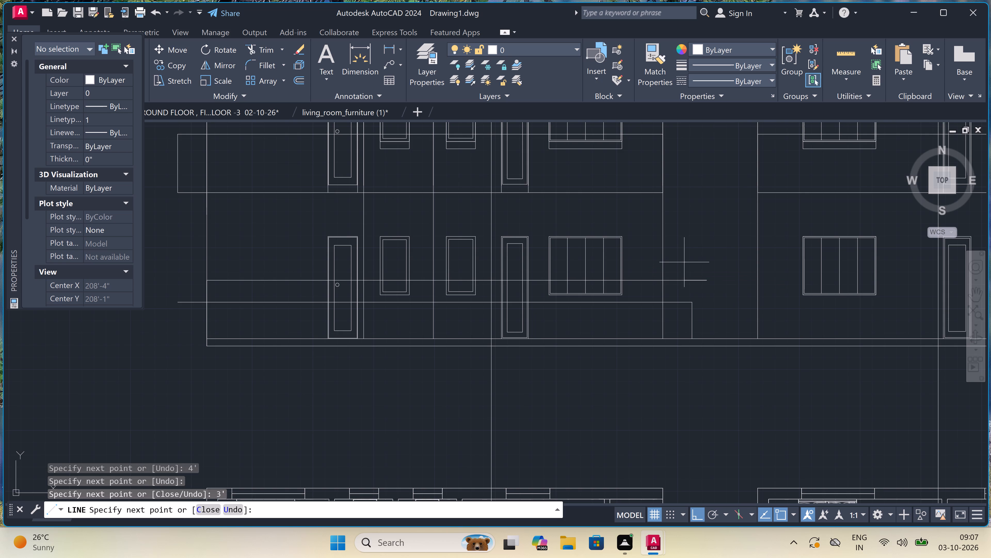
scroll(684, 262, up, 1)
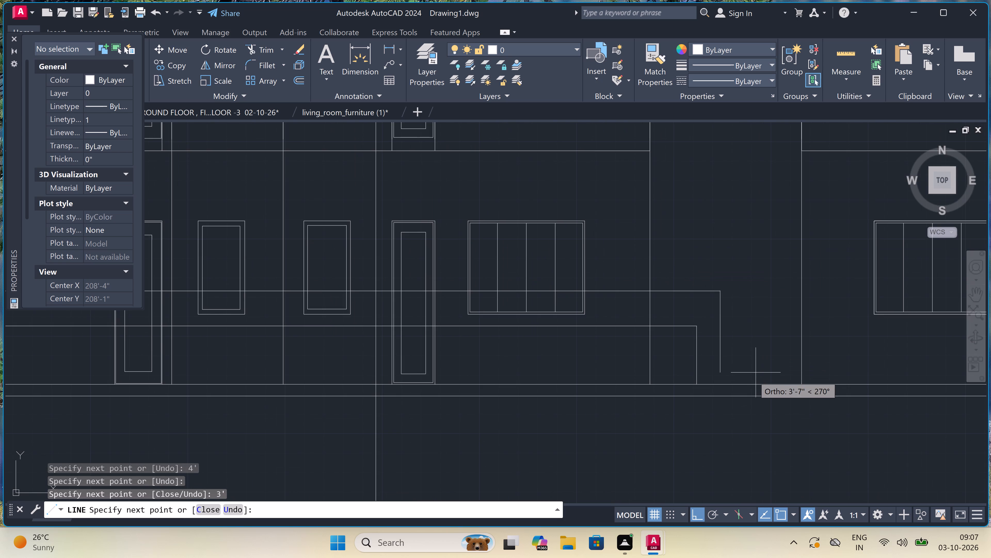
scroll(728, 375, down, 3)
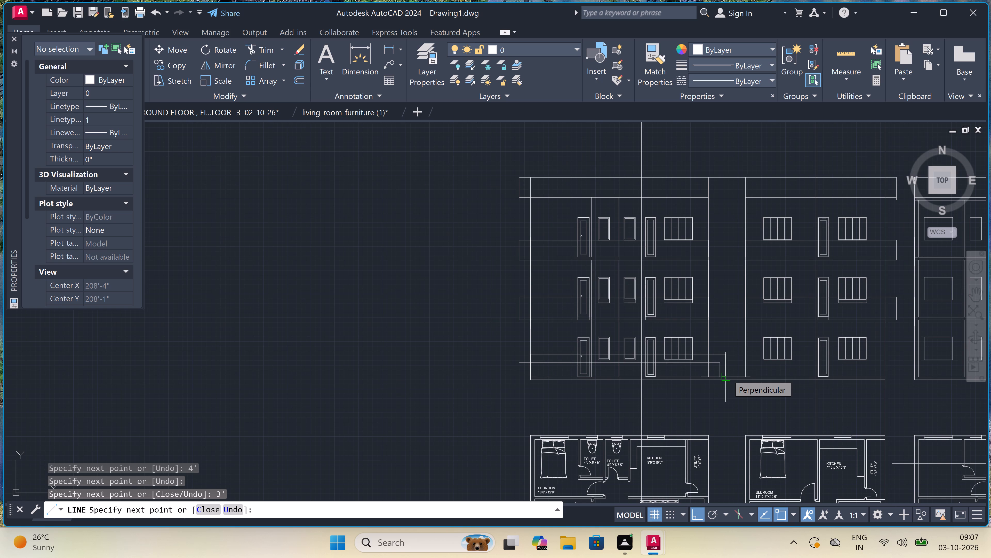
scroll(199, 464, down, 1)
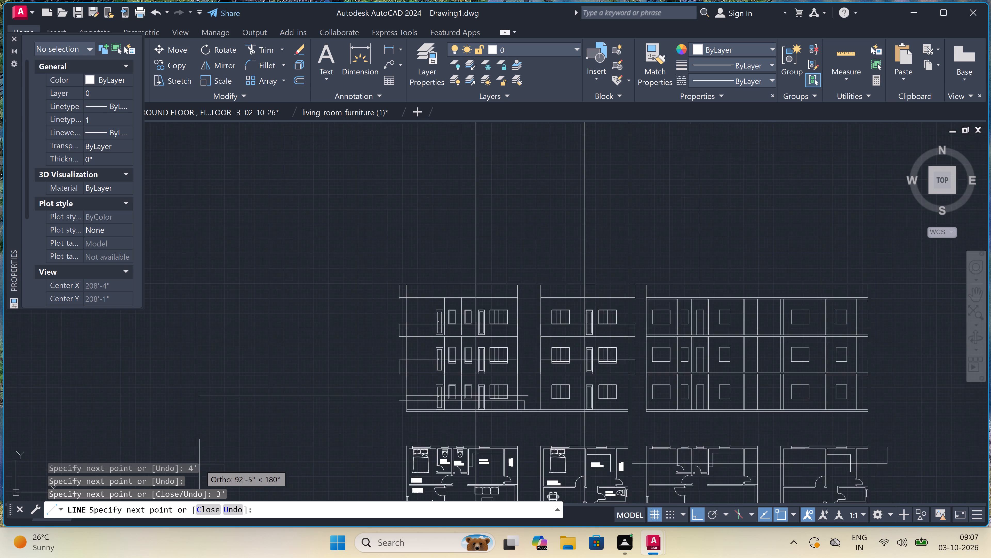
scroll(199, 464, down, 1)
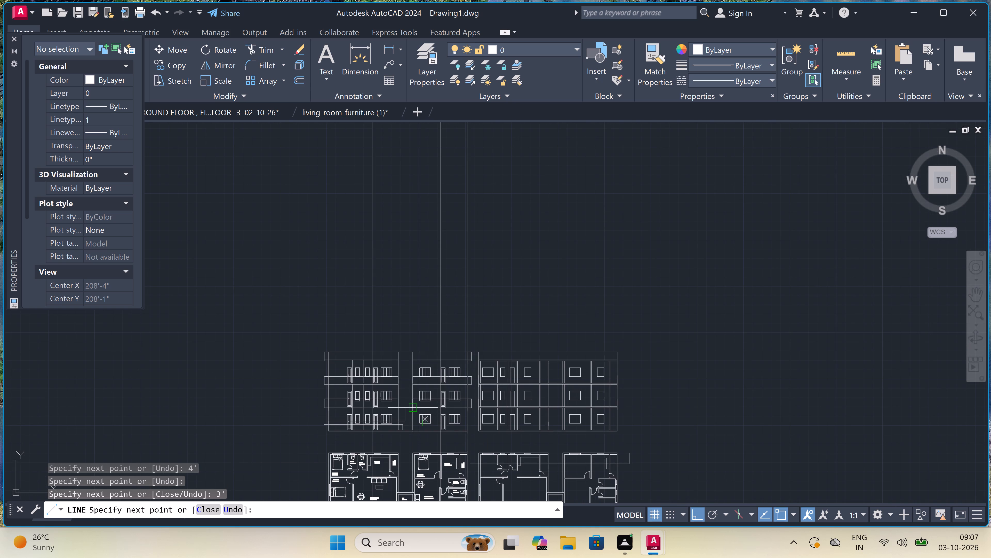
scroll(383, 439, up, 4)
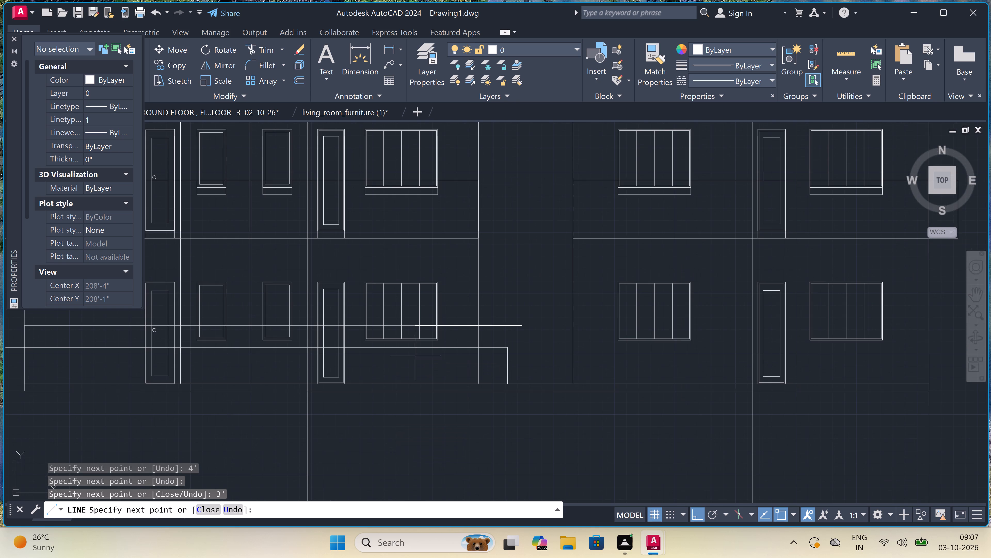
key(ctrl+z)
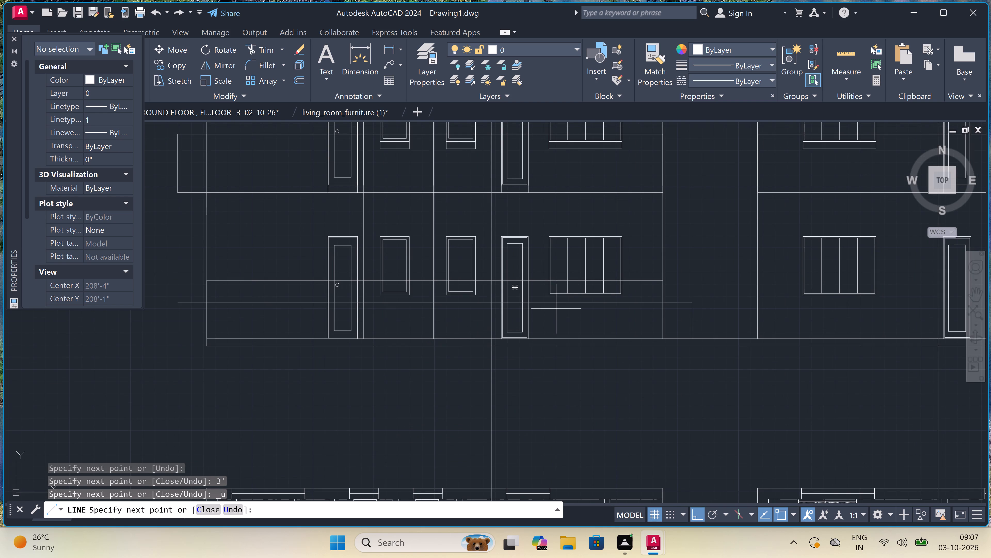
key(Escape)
Erase the old ground-storey band top line between the partition east of the west door and the west block's east wall.
click(565, 299)
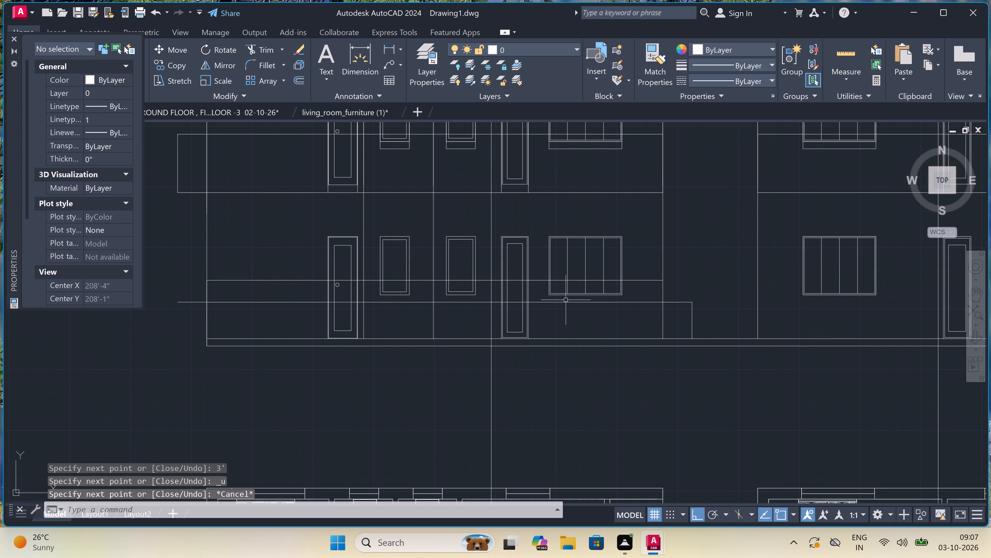
click(565, 299)
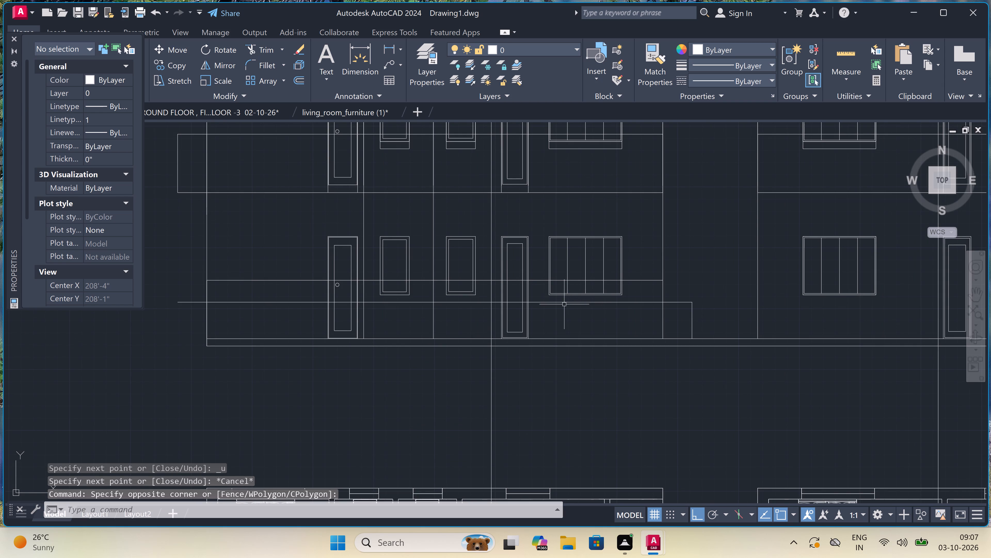
double_click(552, 296)
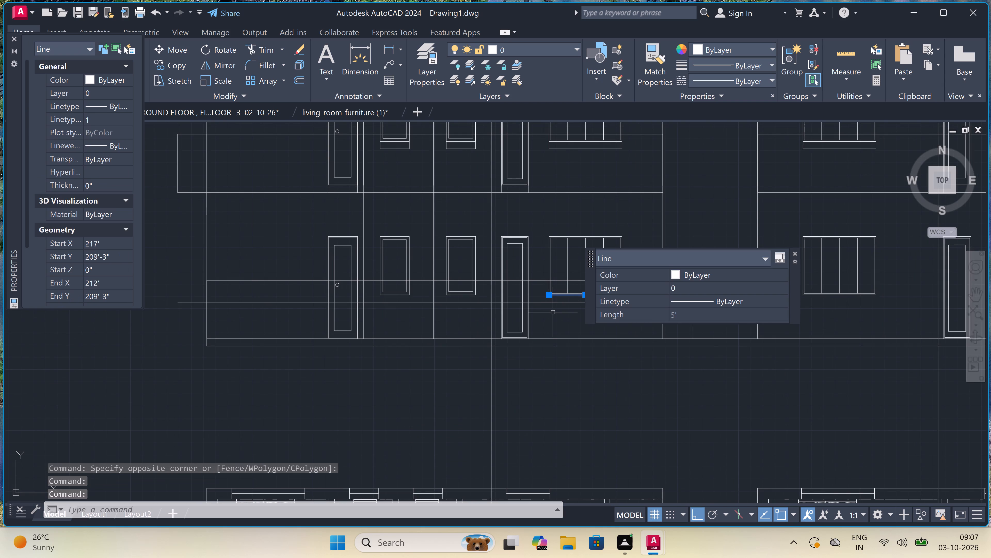
key(Escape)
scroll(548, 301, up, 2)
click(548, 301)
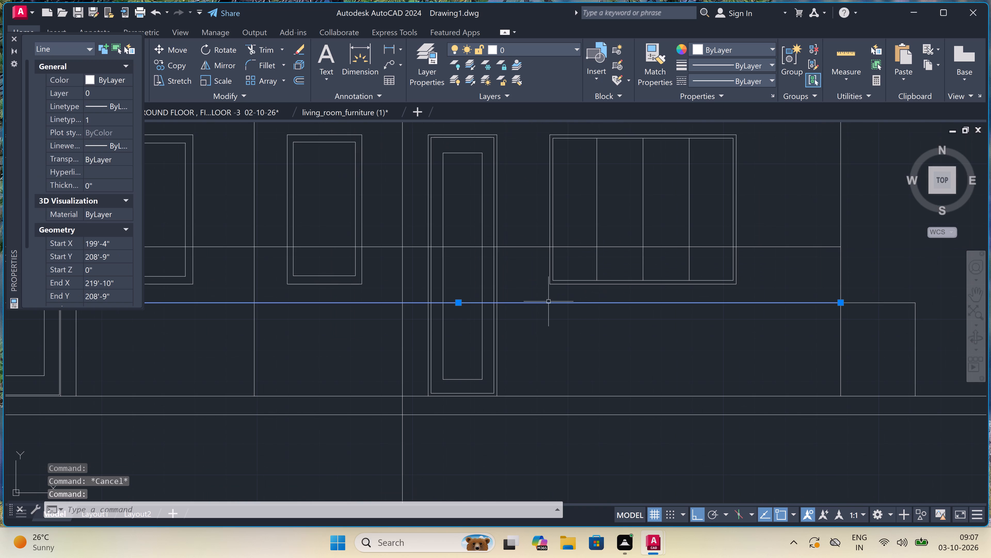
key(Delete)
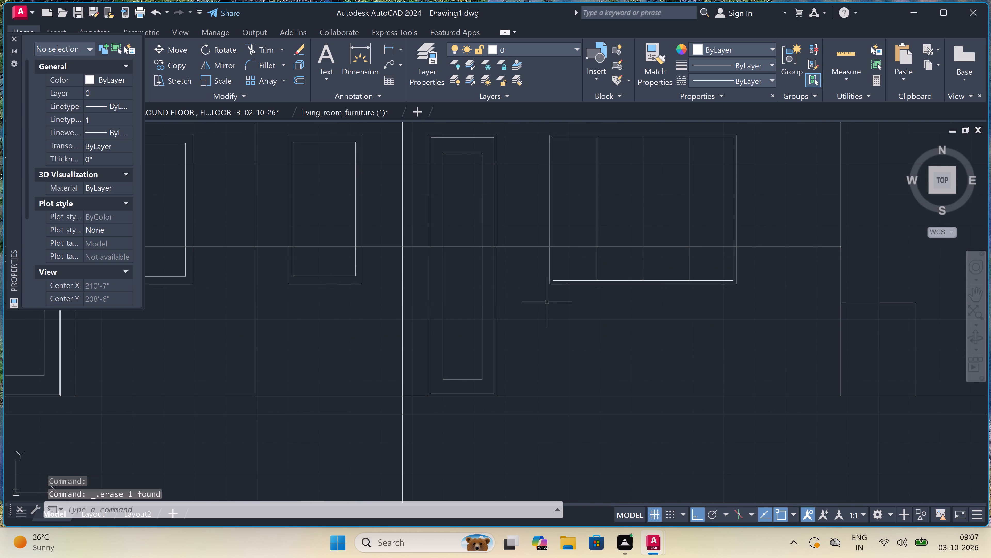
Trim the vertical projection line just west of the west block's second door out of the base strip.
scroll(545, 301, down, 1)
text(TR)
key(space)
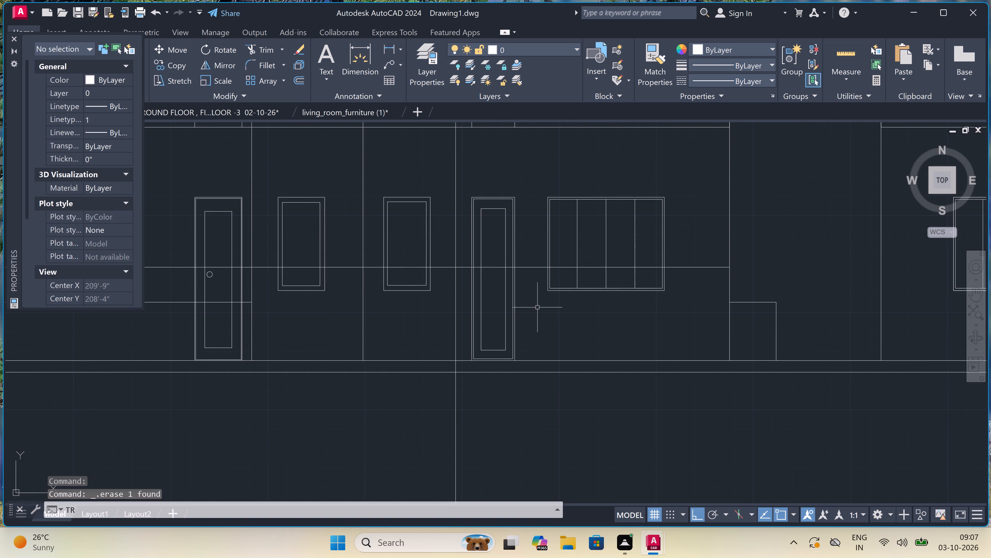
scroll(459, 367, up, 2)
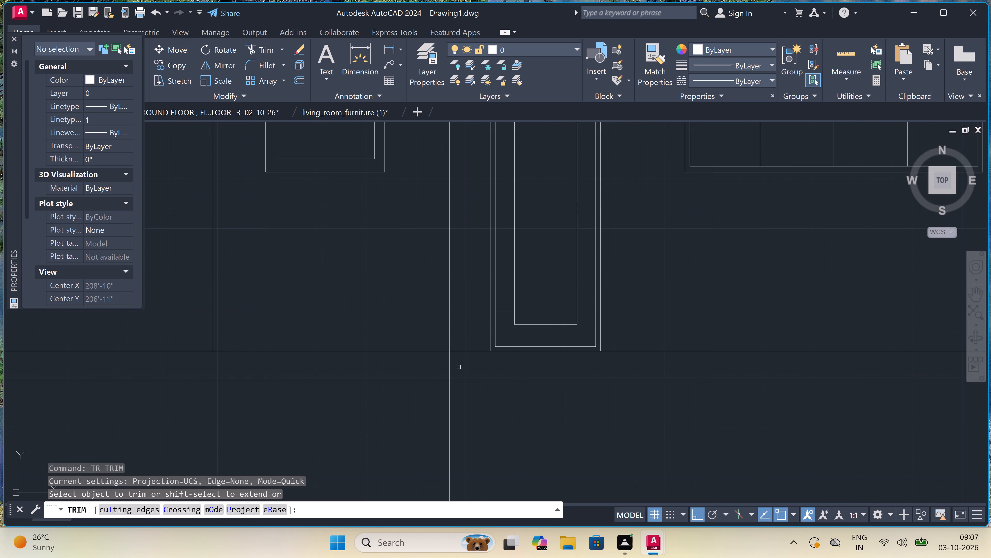
click(458, 367)
click(430, 367)
Trim away the old ground-storey band's leftover top and end lines projecting east of the west block into the central bay.
scroll(430, 367, down, 4)
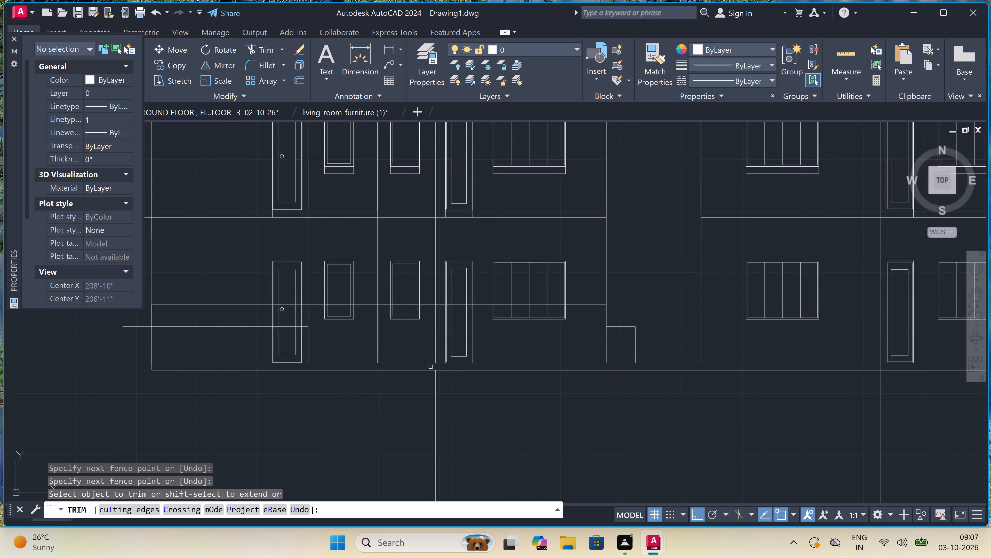
scroll(548, 346, up, 1)
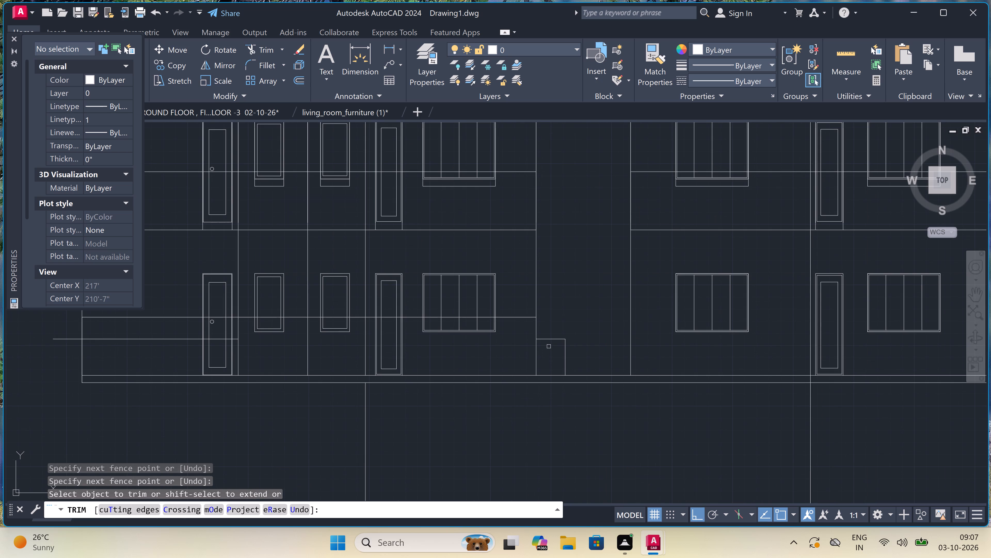
click(558, 347)
click(554, 311)
click(560, 349)
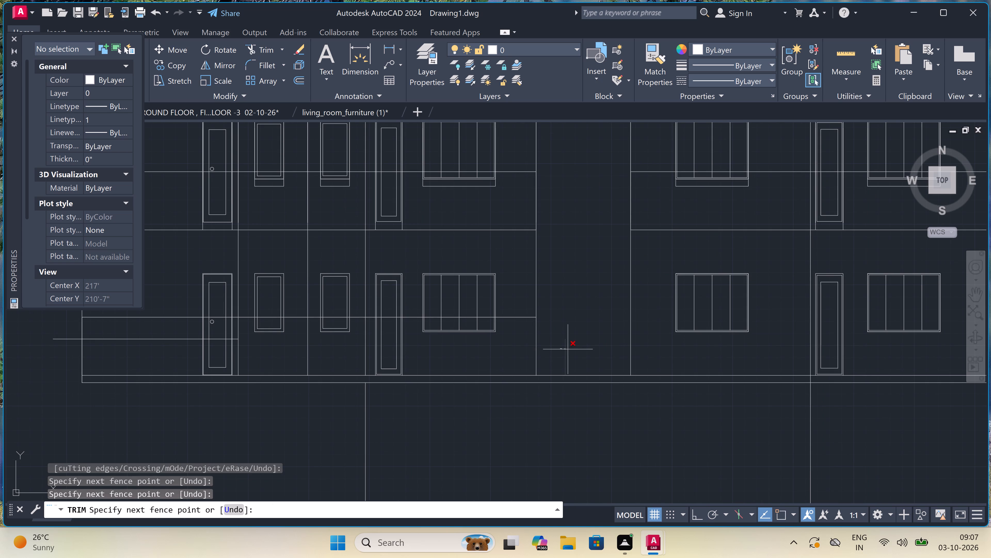
click(574, 351)
Remove the new 4'-high line across the second small ground-storey window, from the partition to the vertical line beside the second door.
scroll(575, 350, down, 2)
scroll(473, 347, up, 2)
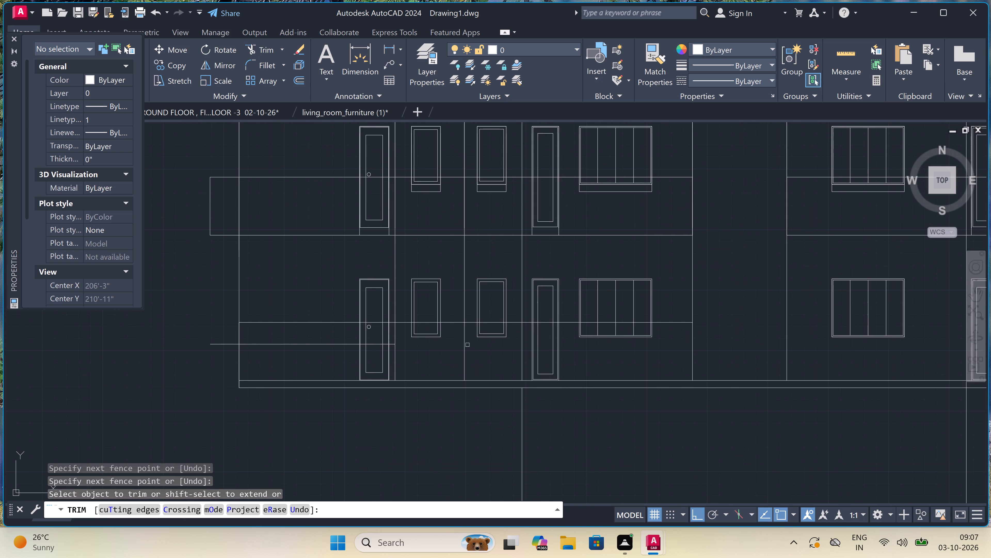
scroll(507, 331, up, 1)
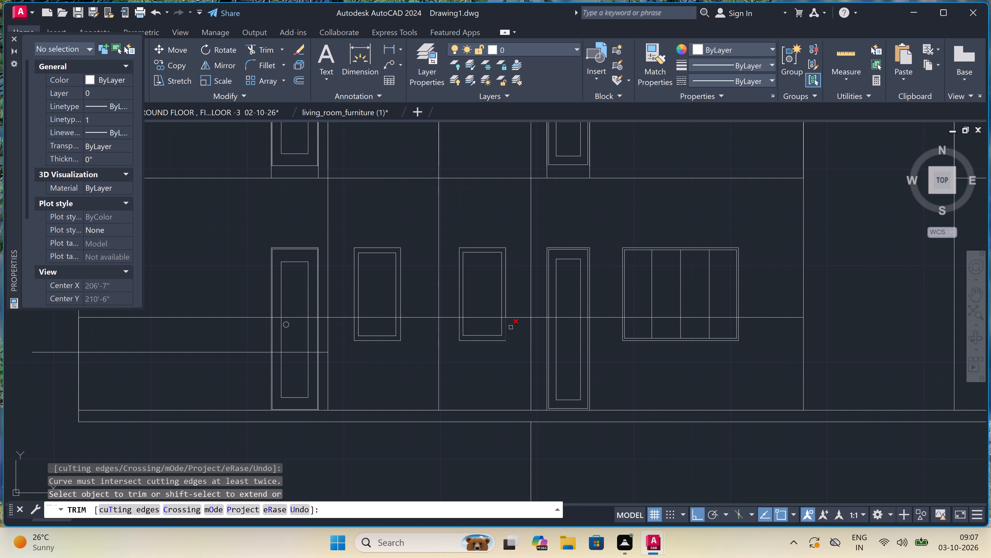
scroll(516, 323, up, 2)
click(516, 323)
triple_click(512, 275)
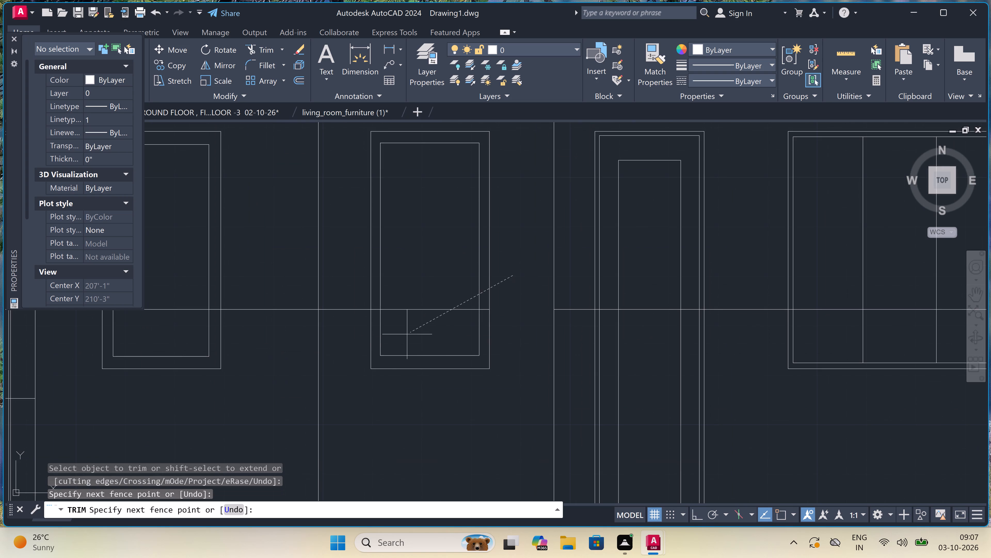
double_click(532, 304)
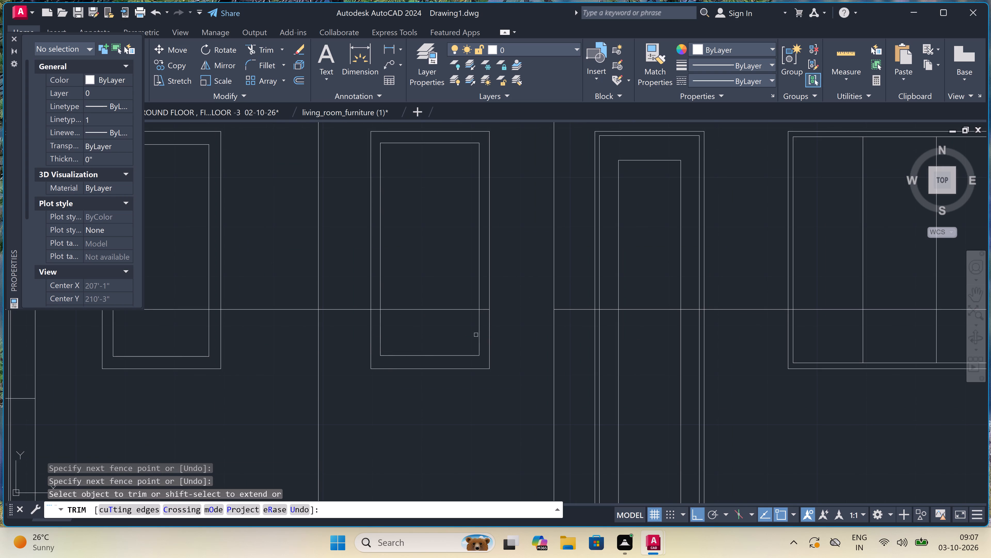
click(352, 343)
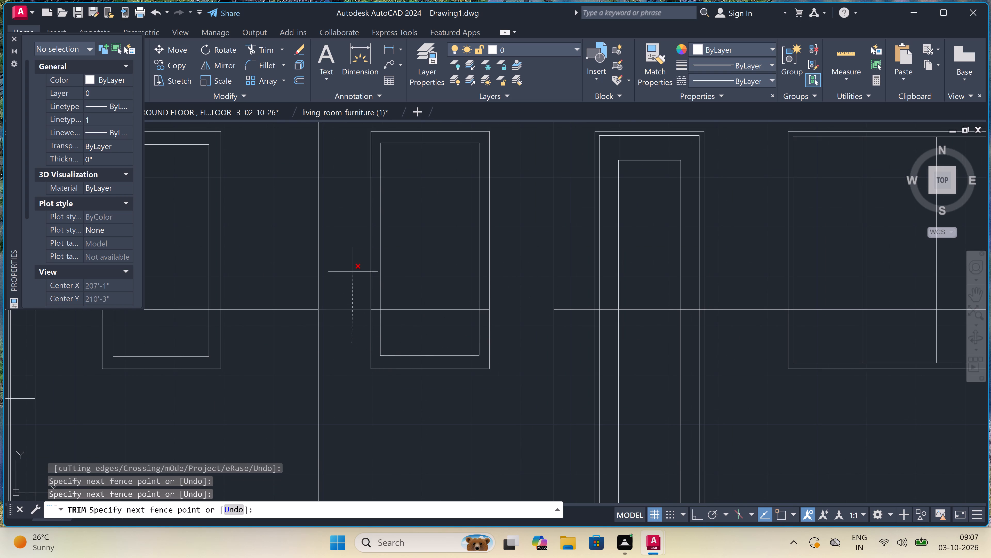
triple_click(353, 272)
key(Escape)
double_click(433, 293)
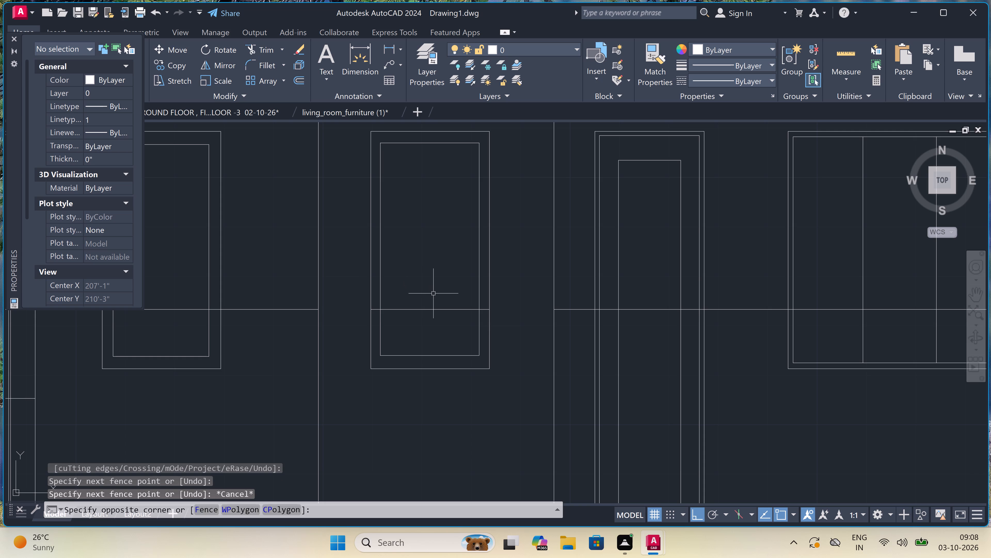
click(433, 297)
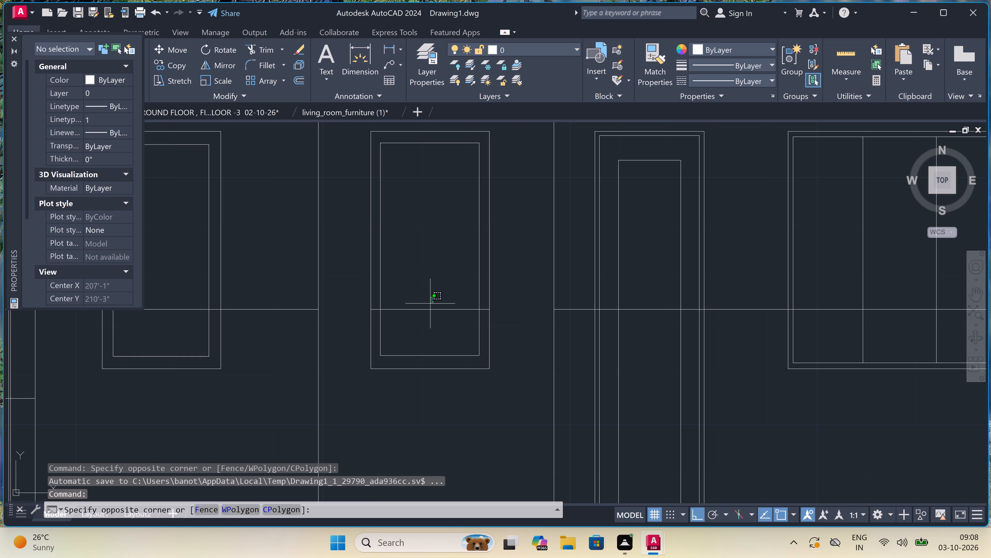
double_click(406, 328)
key(Delete)
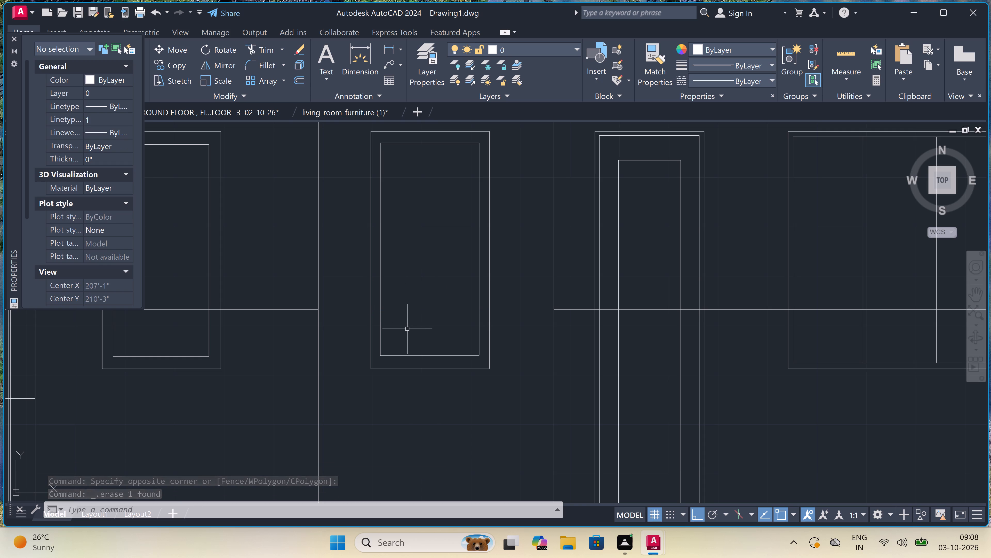
scroll(406, 327, down, 2)
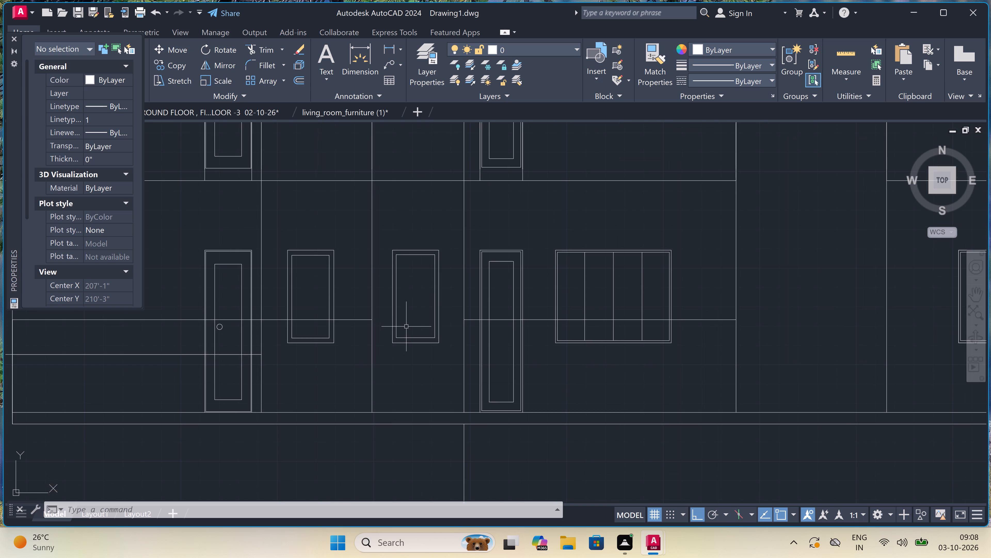
Remove the new 4'-high line across the first small ground-storey window, from the vertical line beside the west door to the partition.
scroll(407, 327, down, 2)
scroll(397, 313, up, 2)
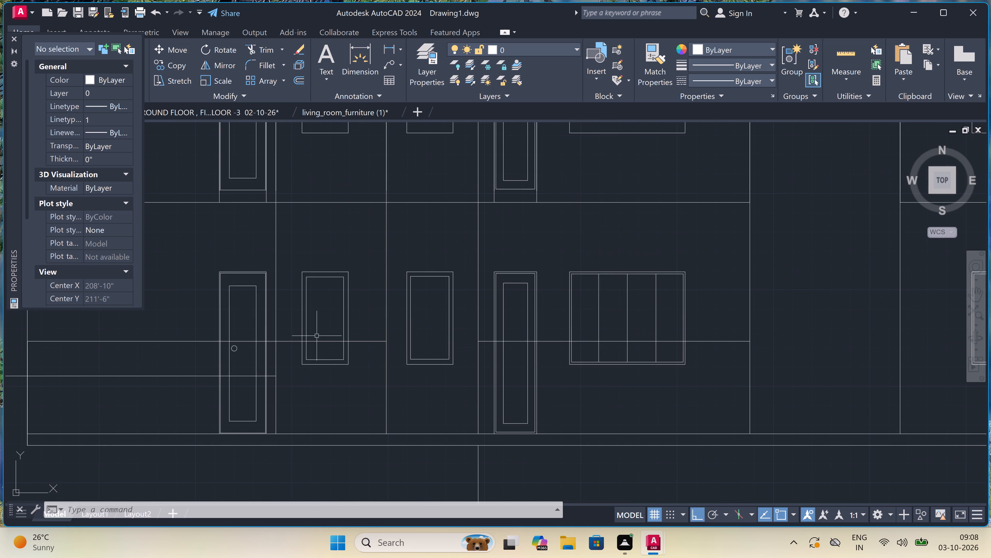
text(TR)
key(space)
scroll(275, 339, up, 2)
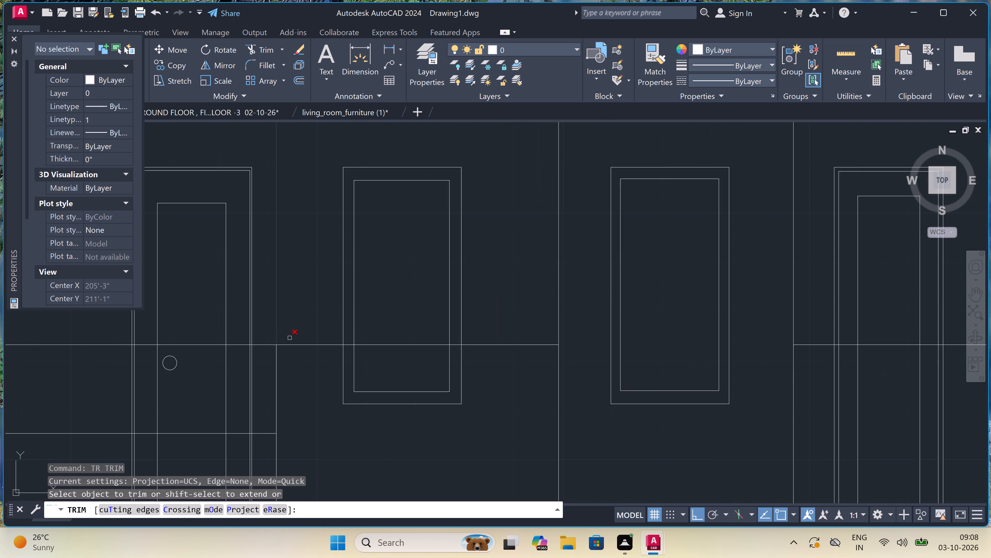
click(295, 338)
triple_click(300, 374)
key(Escape)
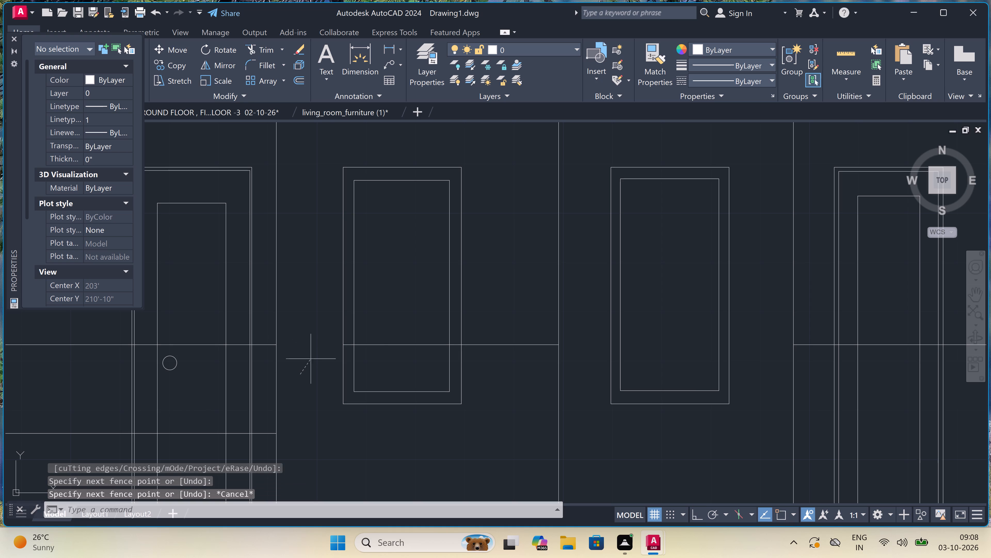
double_click(389, 330)
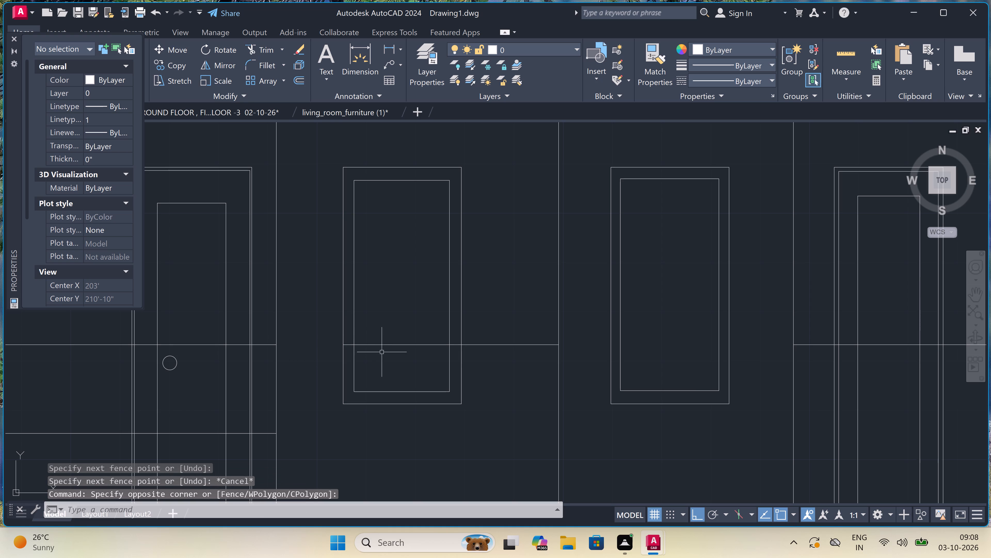
click(411, 326)
double_click(392, 355)
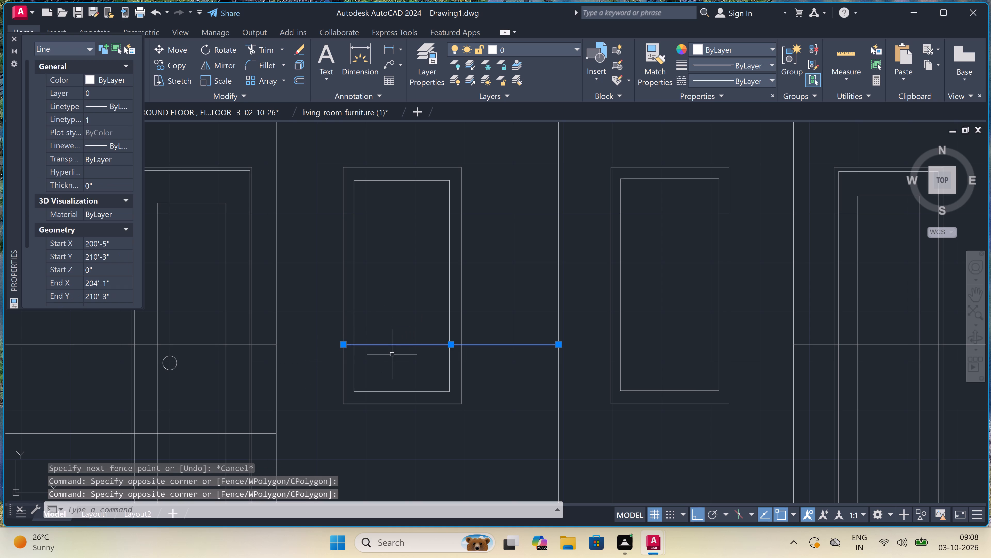
key(Delete)
Erase the old ground-storey band line that crosses the west door and projects west of the west block.
scroll(394, 348, down, 4)
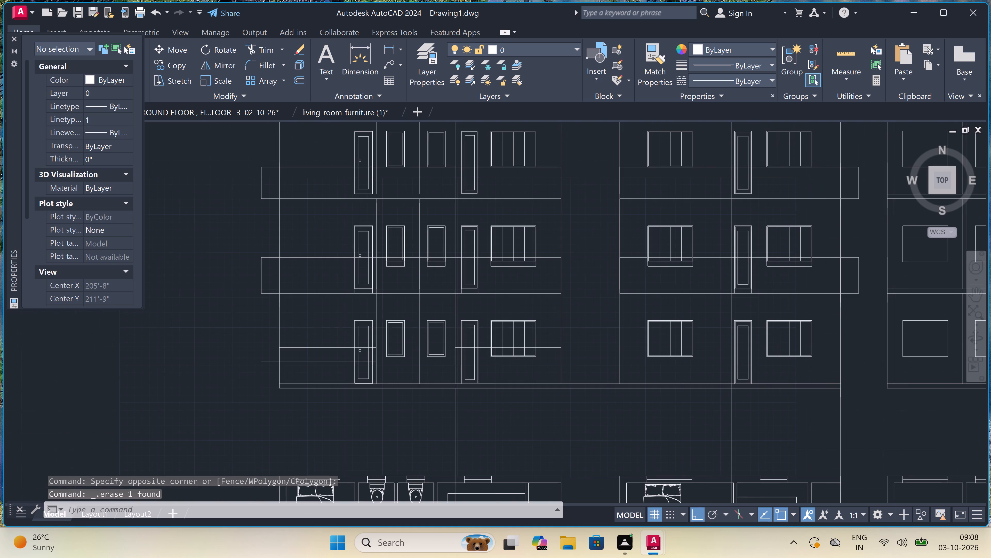
scroll(299, 371, up, 1)
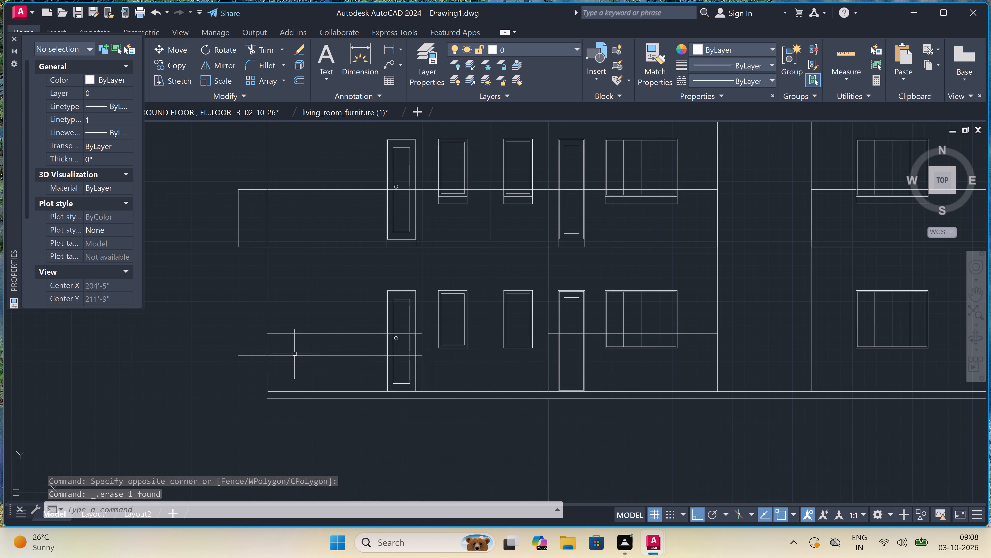
double_click(294, 356)
key(Delete)
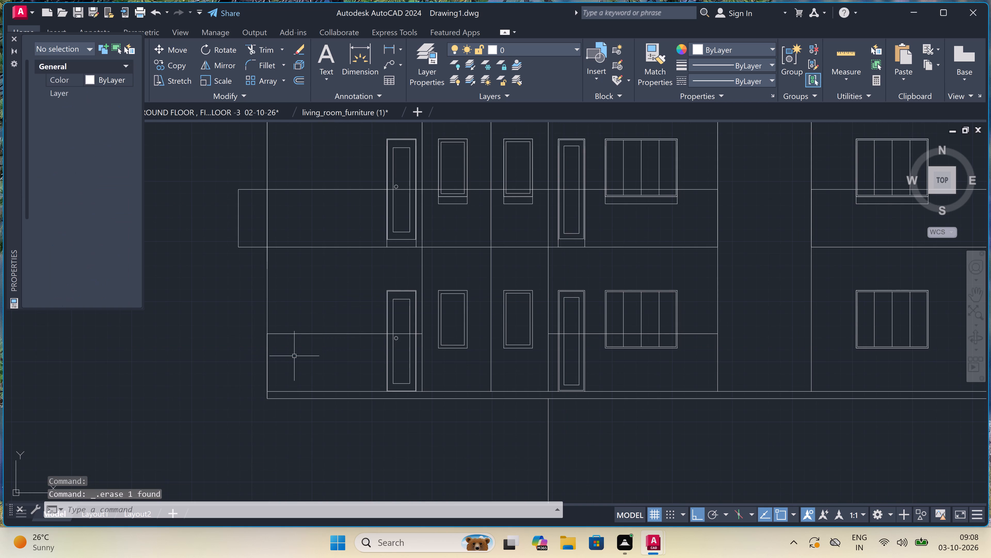
Look over both elevations and the floor plans below them, checking the remaining vertical projection lines.
scroll(293, 356, down, 2)
scroll(271, 360, up, 1)
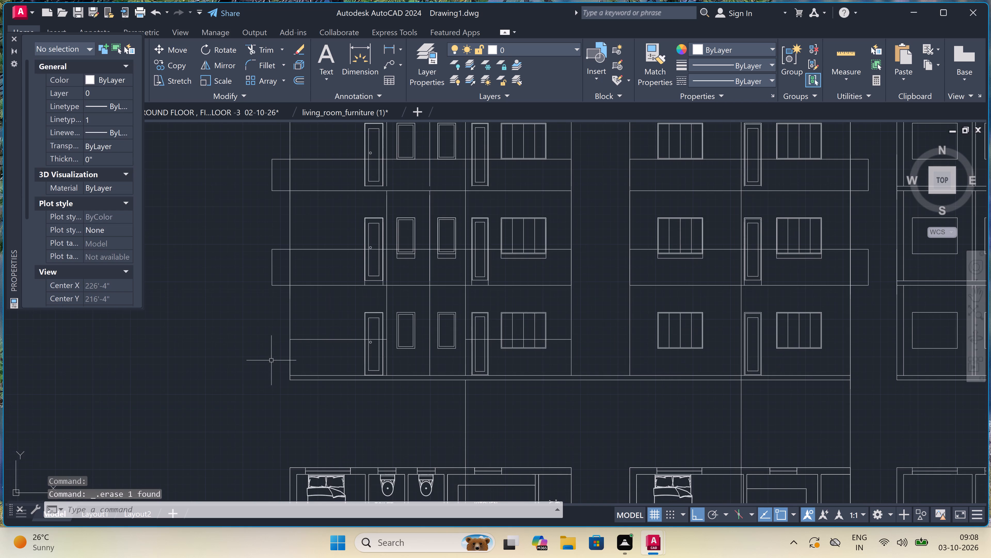
scroll(275, 373, up, 1)
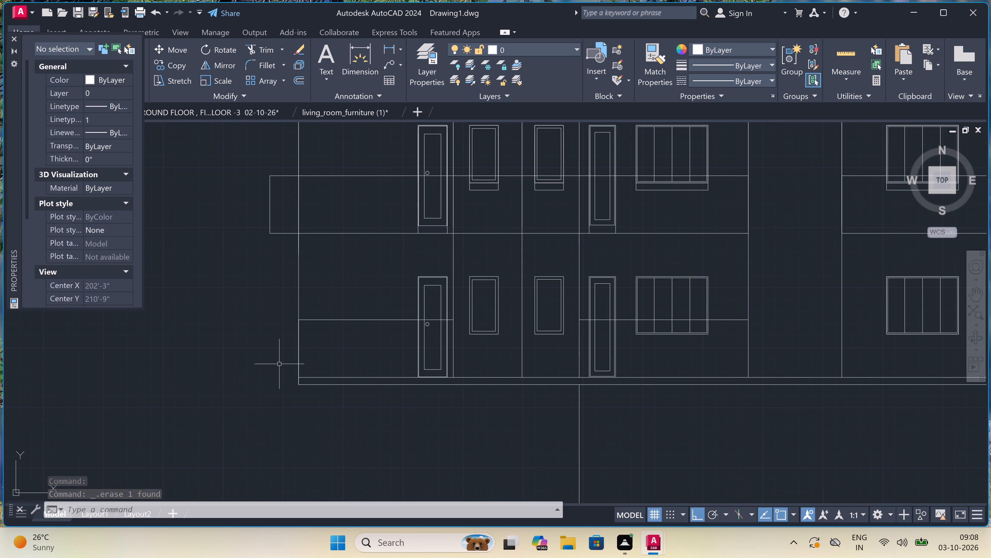
scroll(291, 342, down, 5)
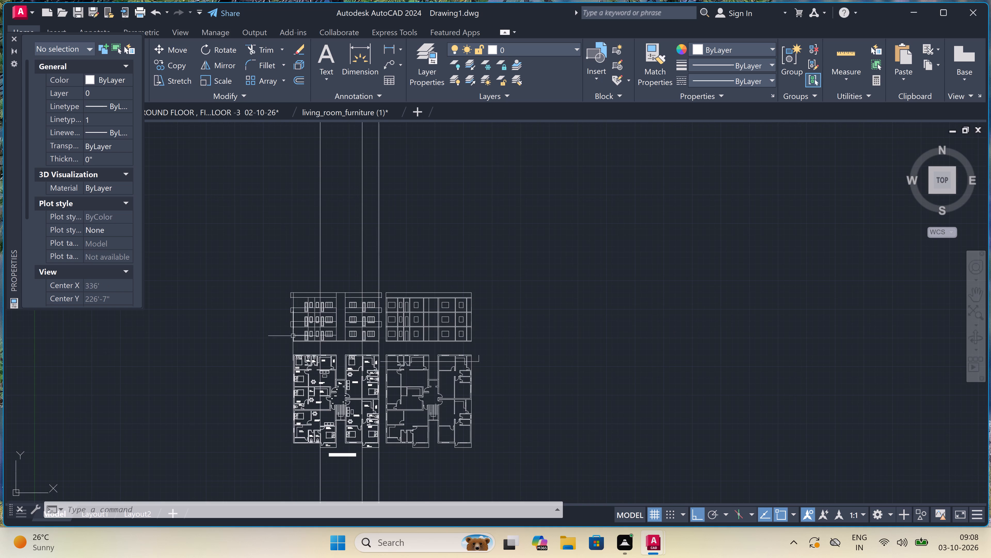
scroll(297, 461, up, 4)
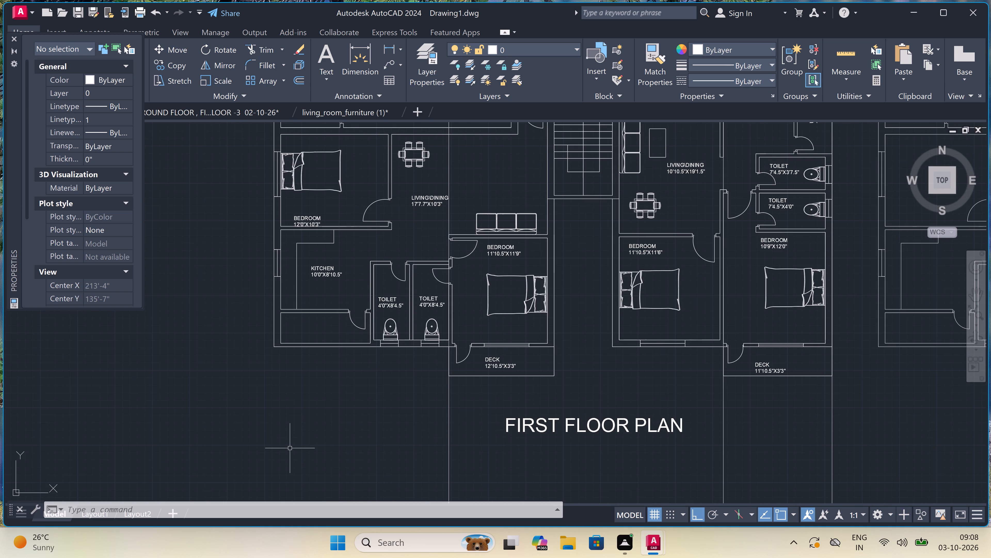
scroll(290, 448, down, 2)
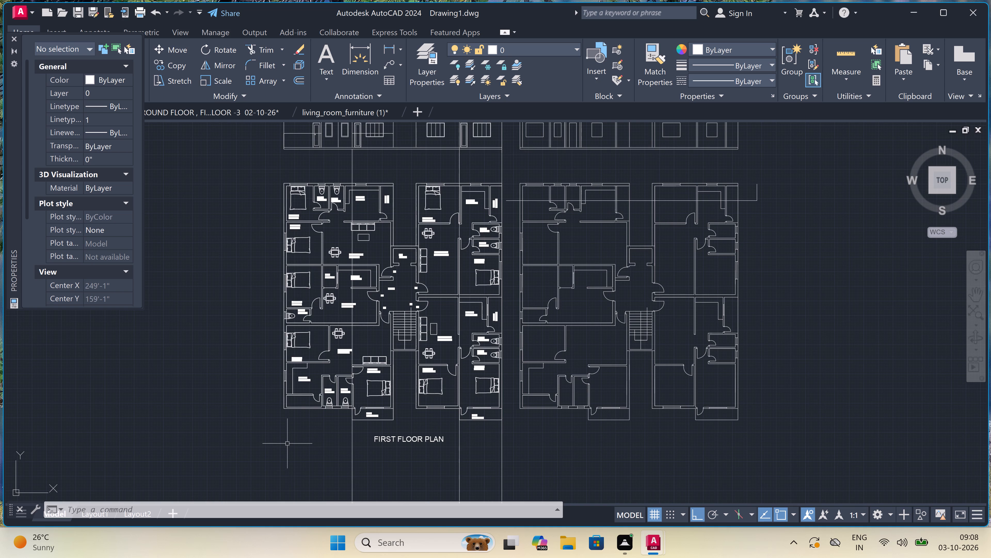
scroll(286, 442, down, 2)
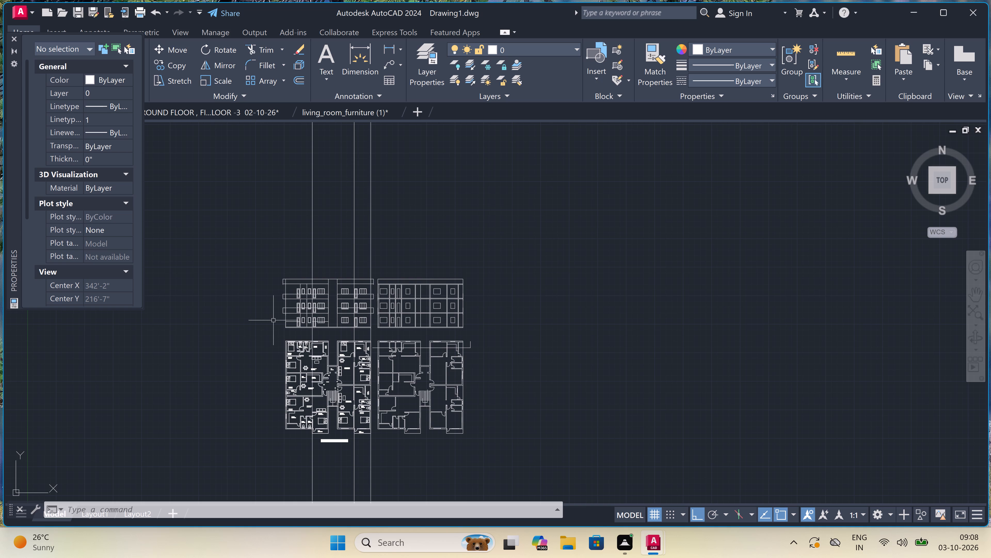
scroll(273, 320, down, 2)
scroll(271, 308, up, 1)
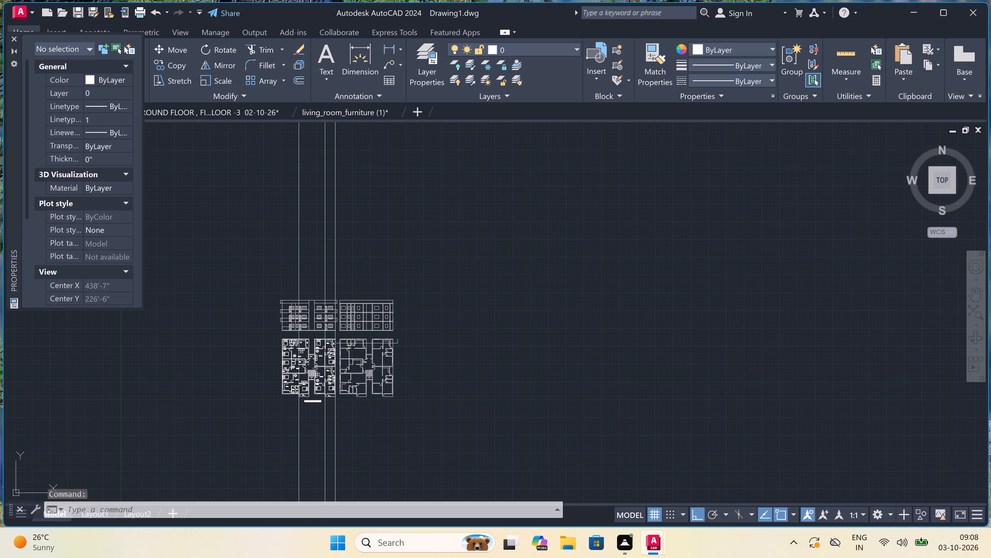
scroll(858, 216, up, 2)
scroll(858, 216, down, 3)
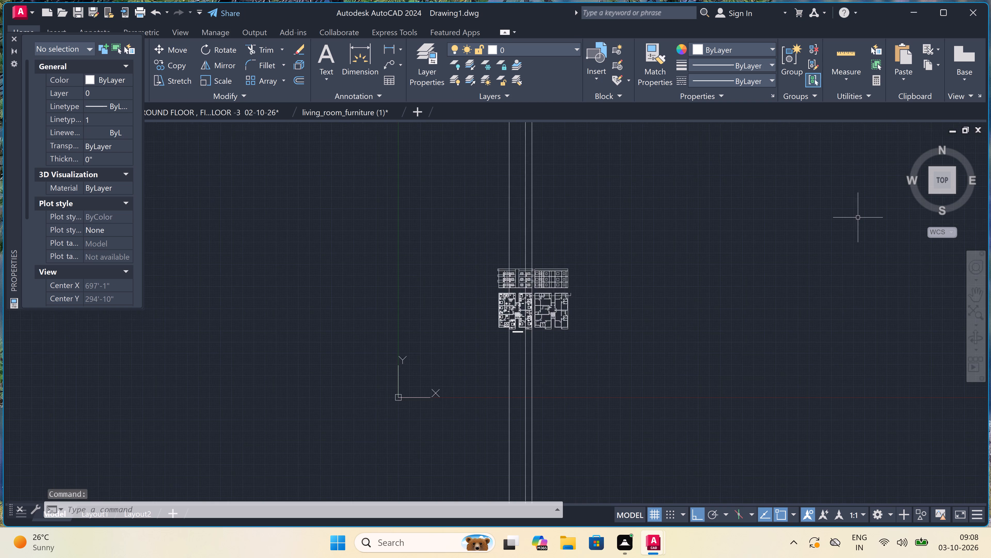
scroll(854, 221, down, 2)
scroll(760, 238, up, 2)
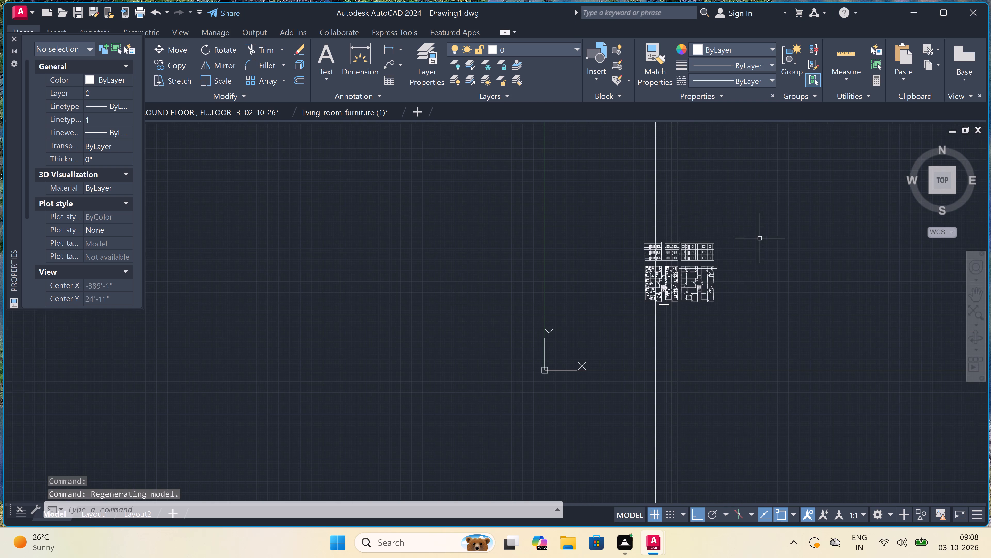
Trim the vertical lines out of the west block's rooftop band and cut the stub below the band's west end.
scroll(644, 274, up, 2)
scroll(732, 196, up, 3)
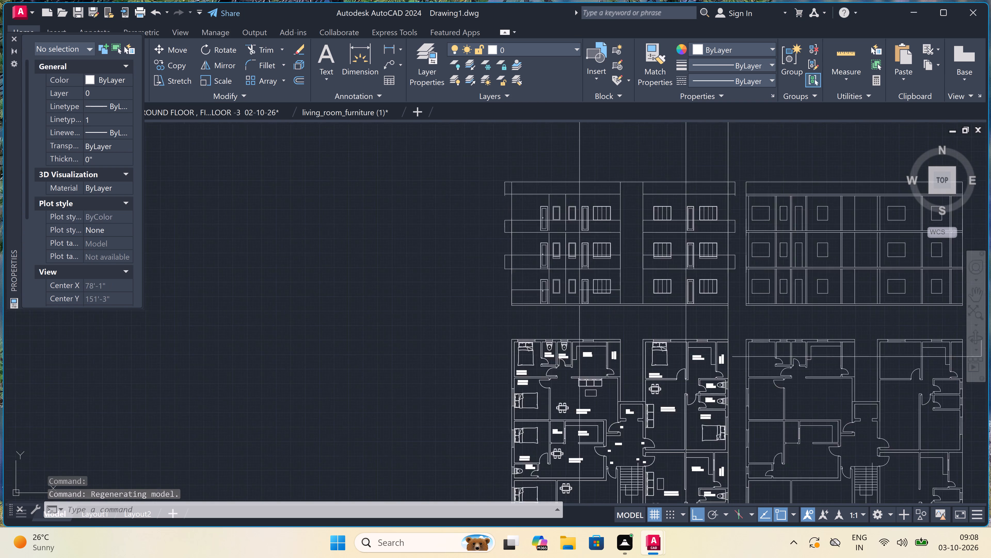
key(t)
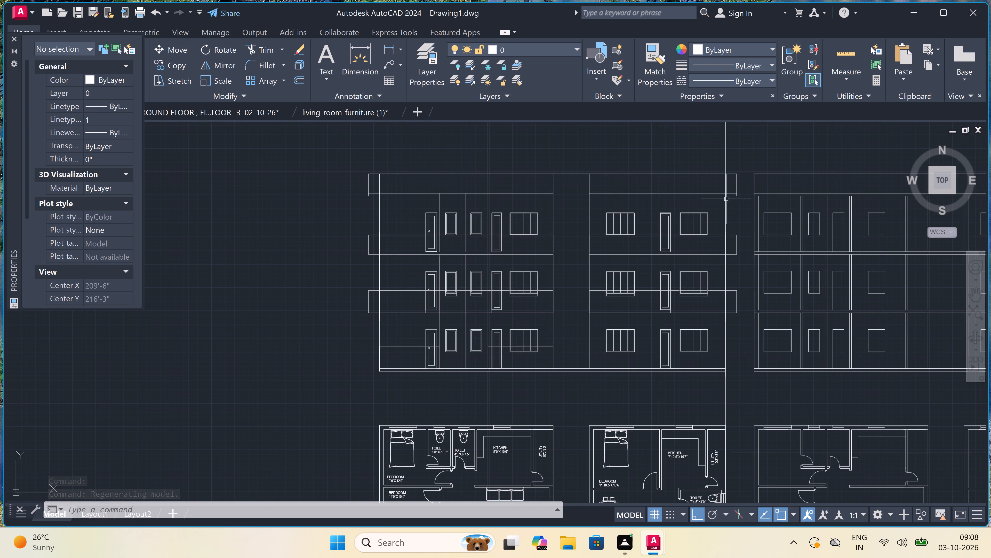
key(r)
key(space)
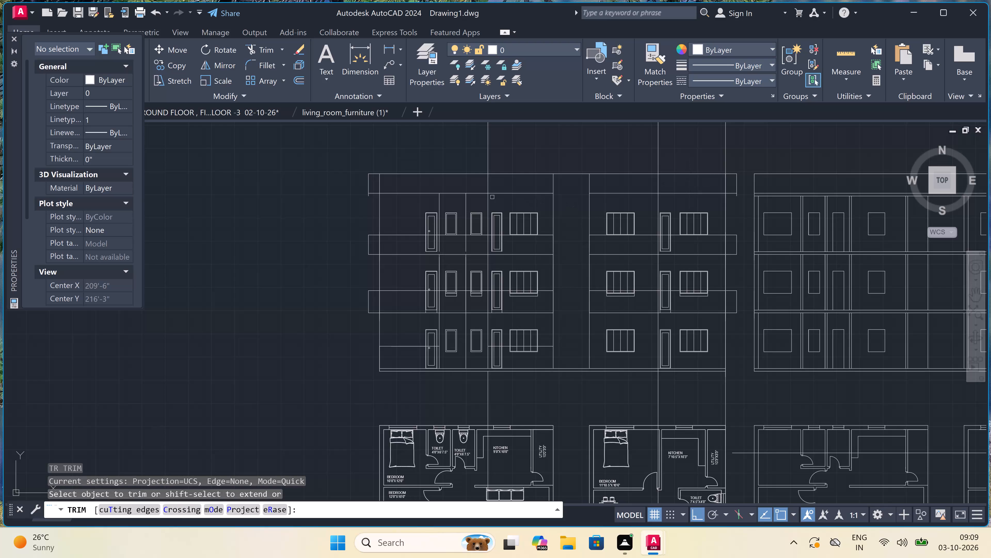
click(496, 185)
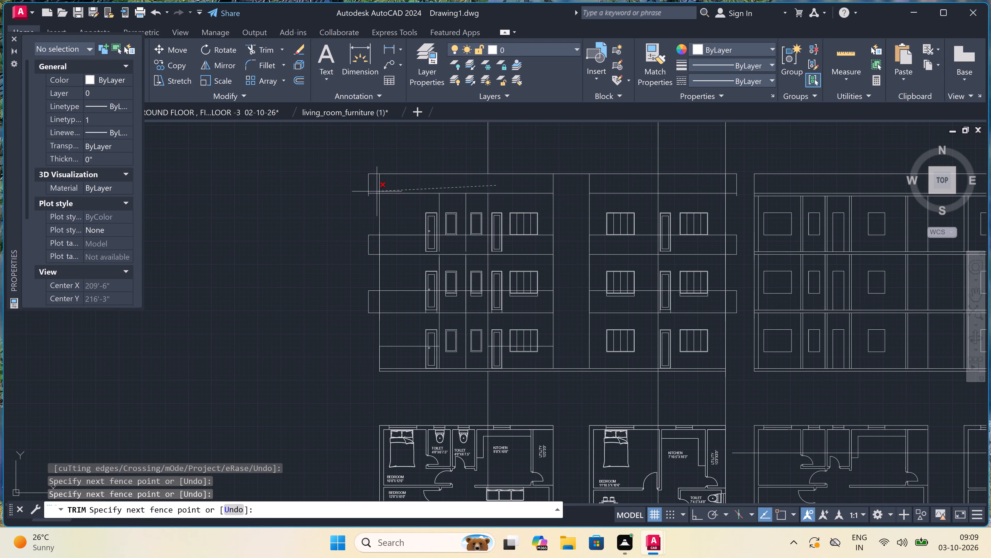
double_click(376, 191)
scroll(376, 191, up, 3)
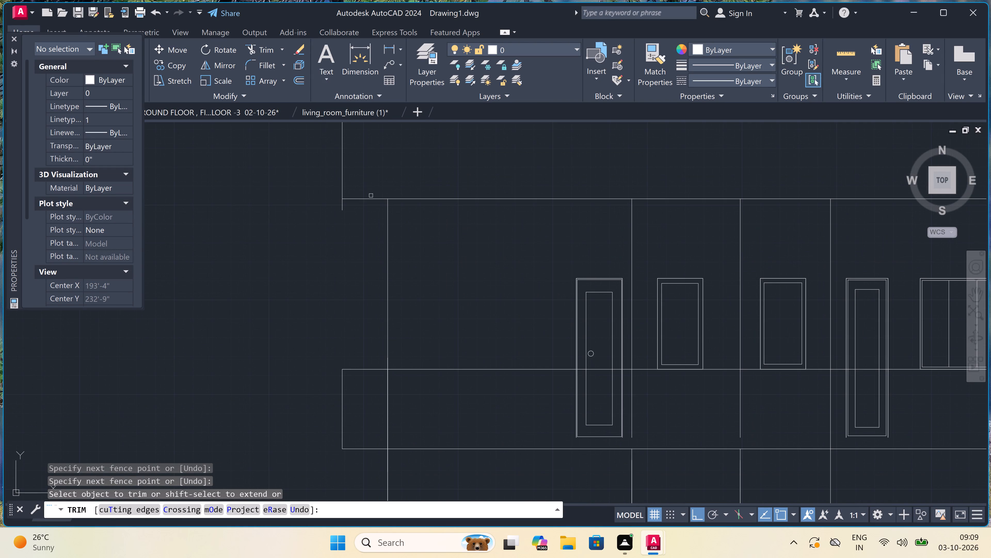
double_click(347, 209)
click(317, 204)
Trim the vertical lines out of the east block's rooftop band and cut the stub below the band's east end.
scroll(317, 204, down, 3)
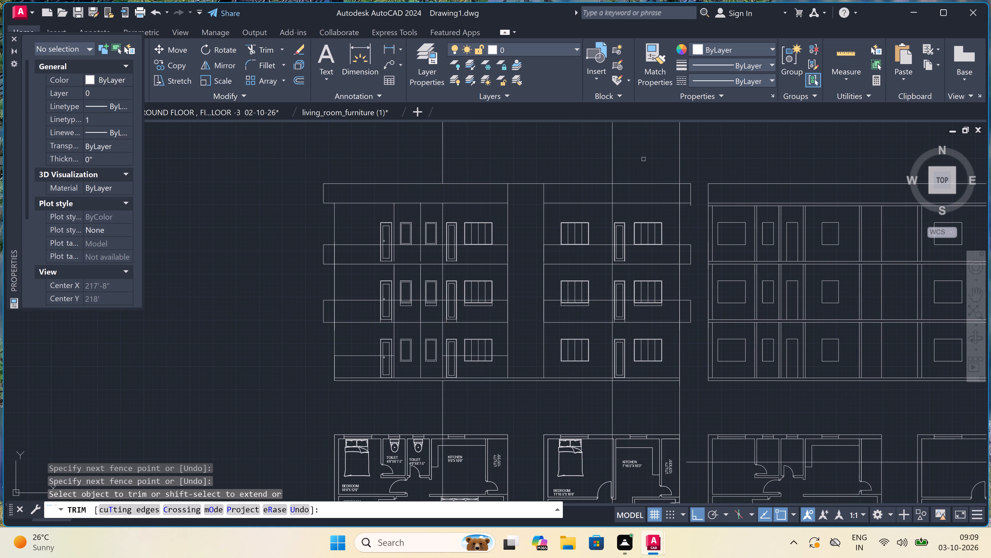
click(682, 194)
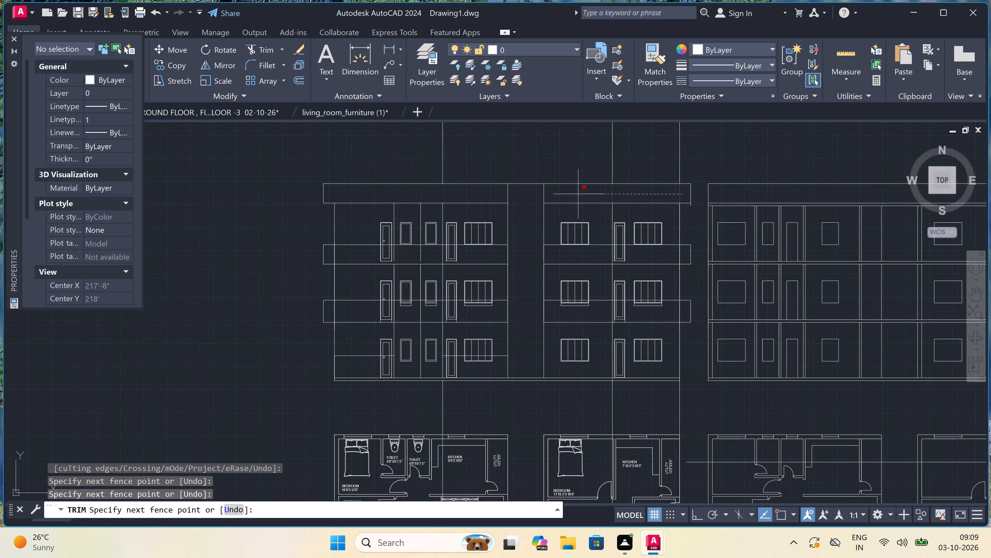
click(586, 189)
scroll(695, 202, up, 2)
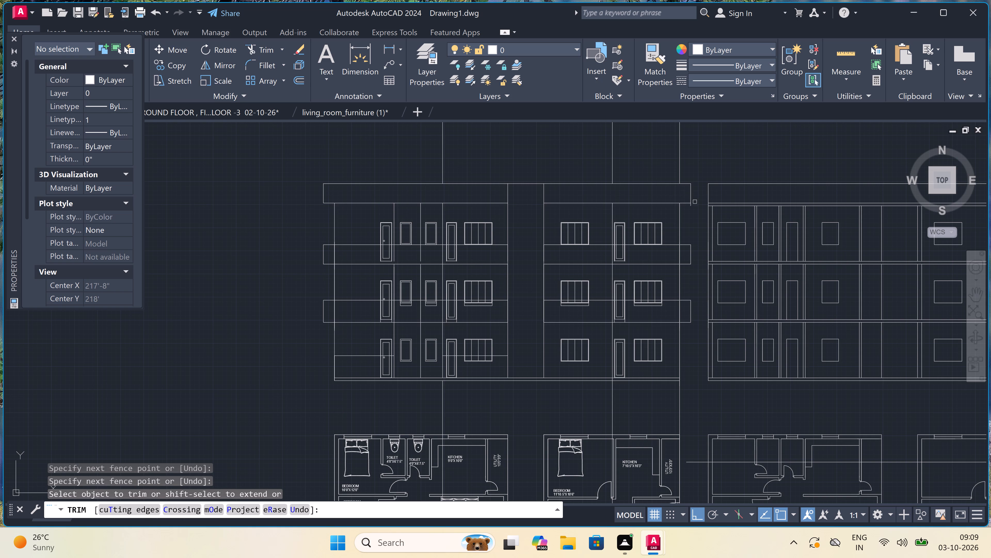
scroll(695, 202, up, 4)
click(687, 210)
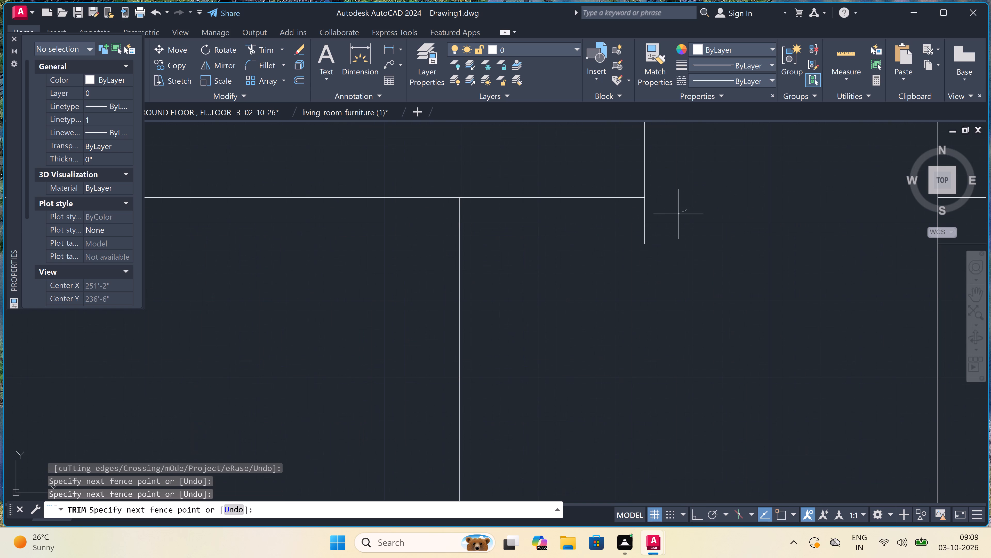
click(608, 226)
Trim off the three vertical projection lines extending above the west elevation's rooftop band.
scroll(608, 226, down, 8)
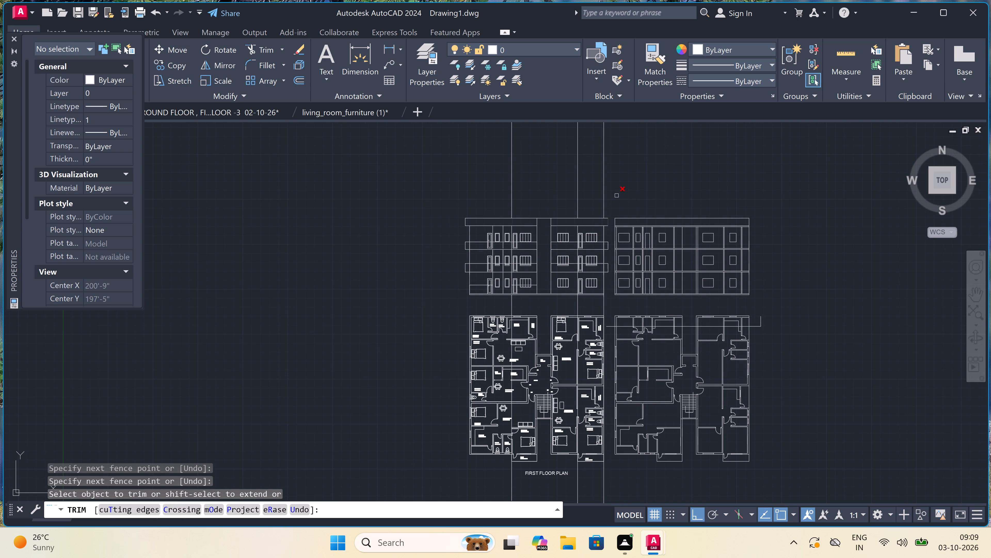
click(627, 179)
click(278, 210)
Trim away the vertical projection lines between the elevation's base strip and the FIRST FLOOR PLAN.
scroll(538, 306, up, 2)
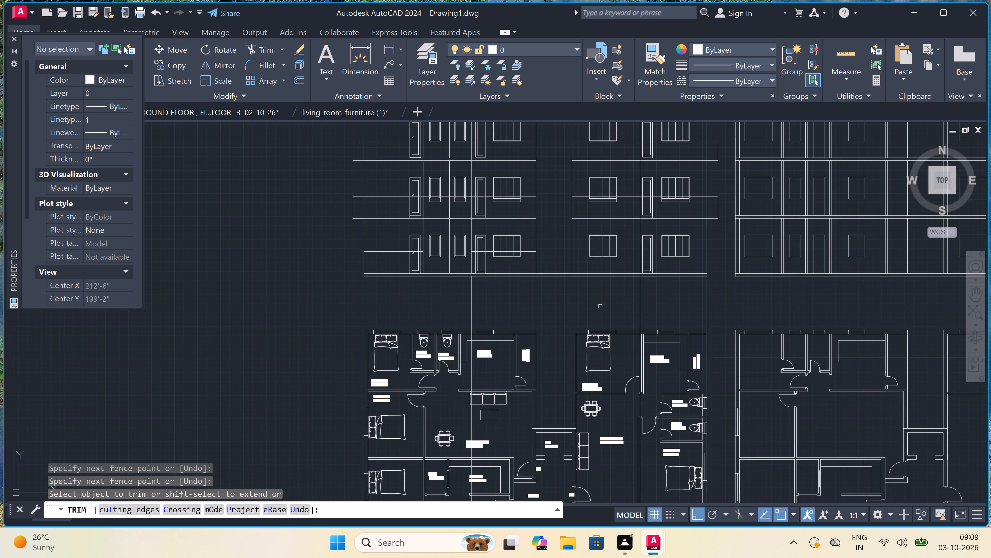
click(715, 286)
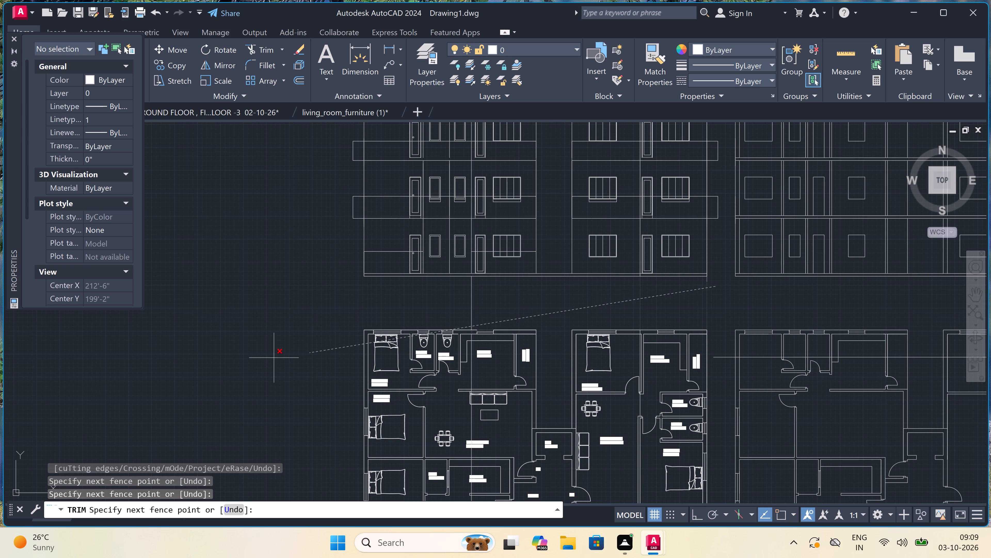
double_click(275, 301)
scroll(279, 296, down, 1)
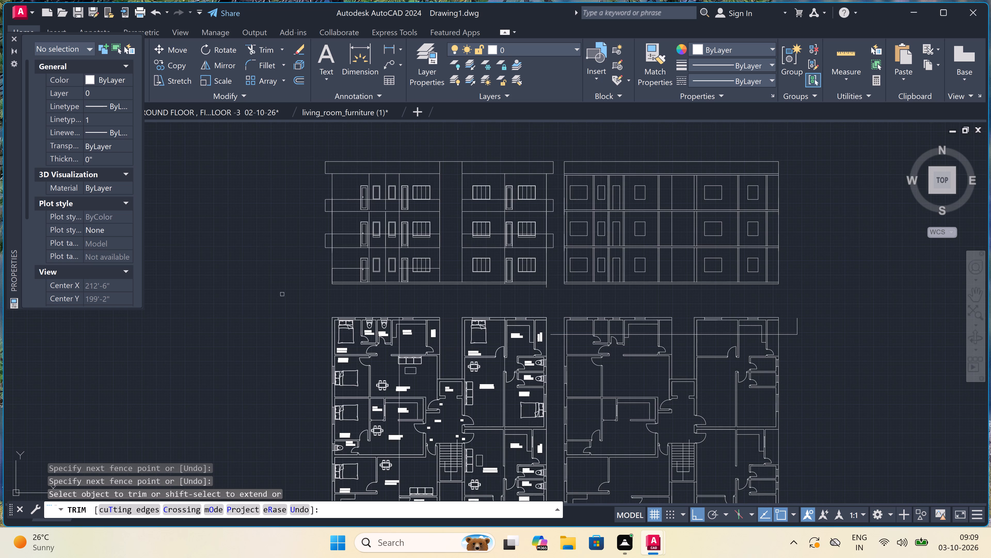
scroll(411, 257, up, 1)
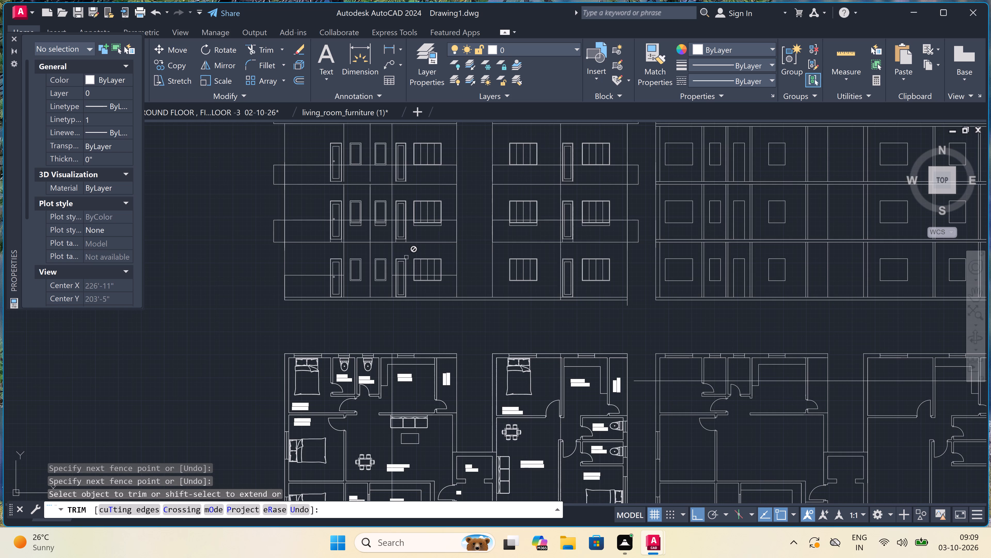
scroll(317, 267, up, 1)
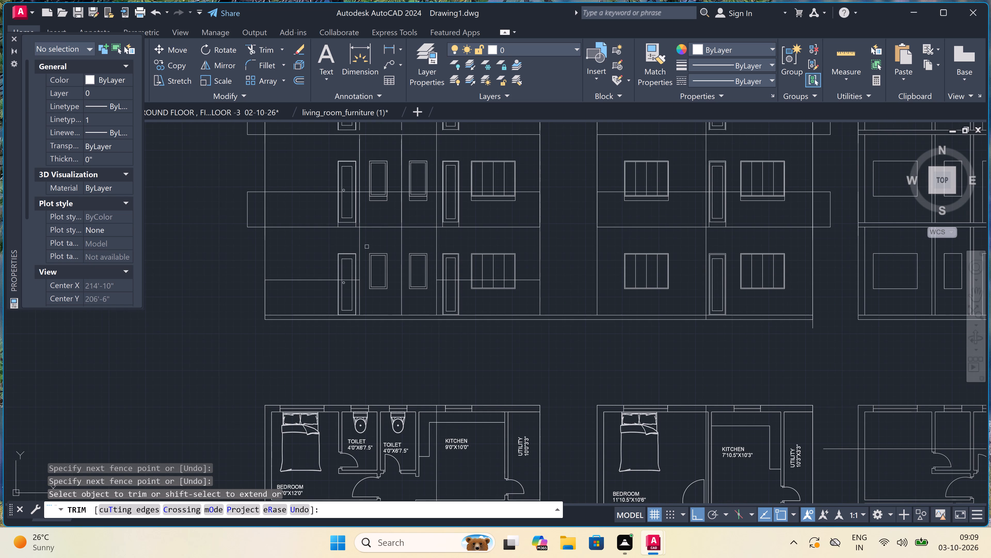
Trim the two vertical lines near the west block's ground-floor doors, from the band above down to the short horizontal lines.
click(361, 243)
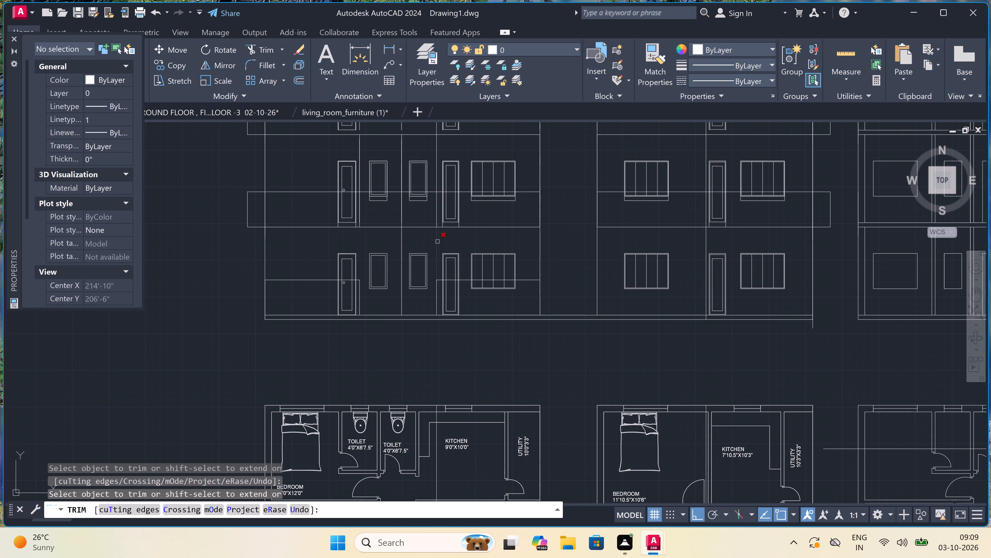
double_click(437, 242)
scroll(382, 306, down, 6)
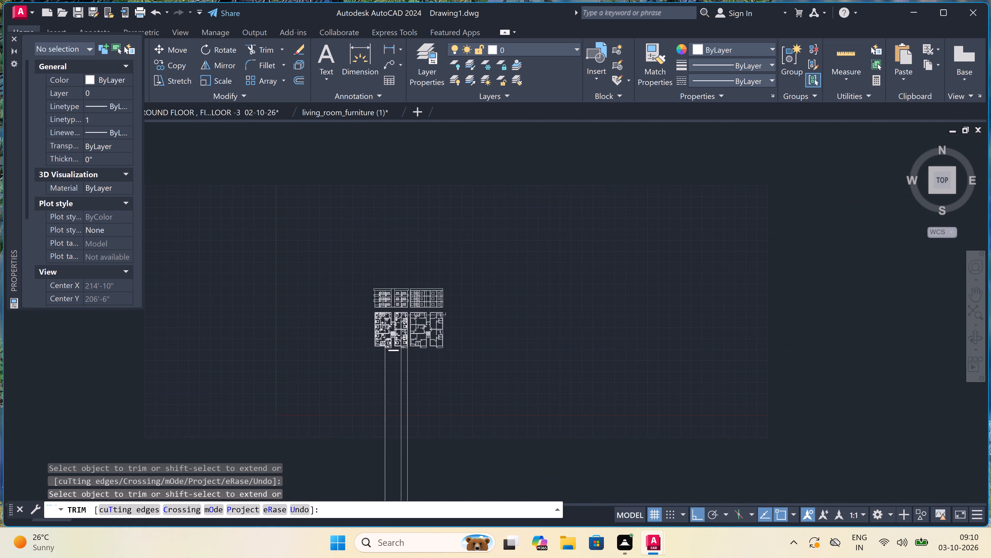
scroll(382, 314, up, 2)
key(Escape)
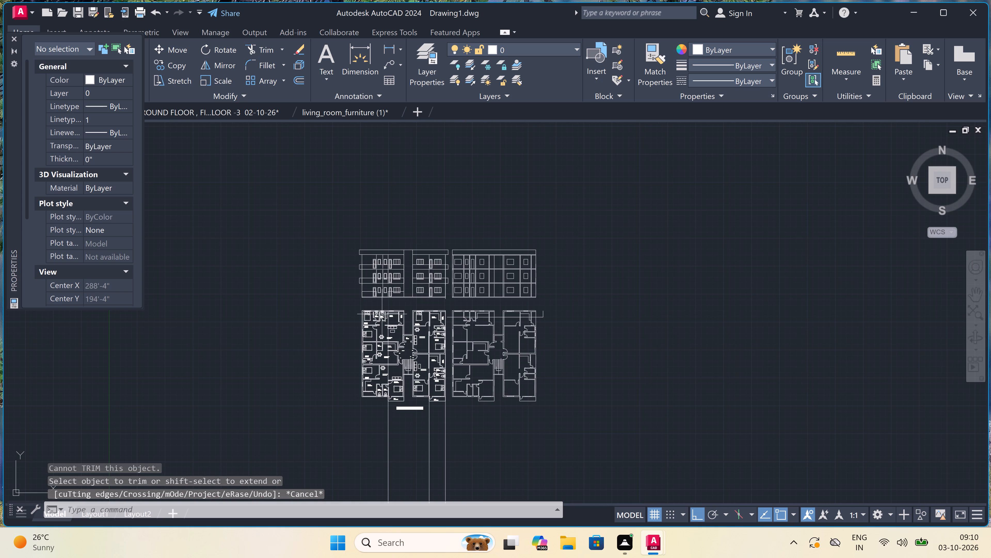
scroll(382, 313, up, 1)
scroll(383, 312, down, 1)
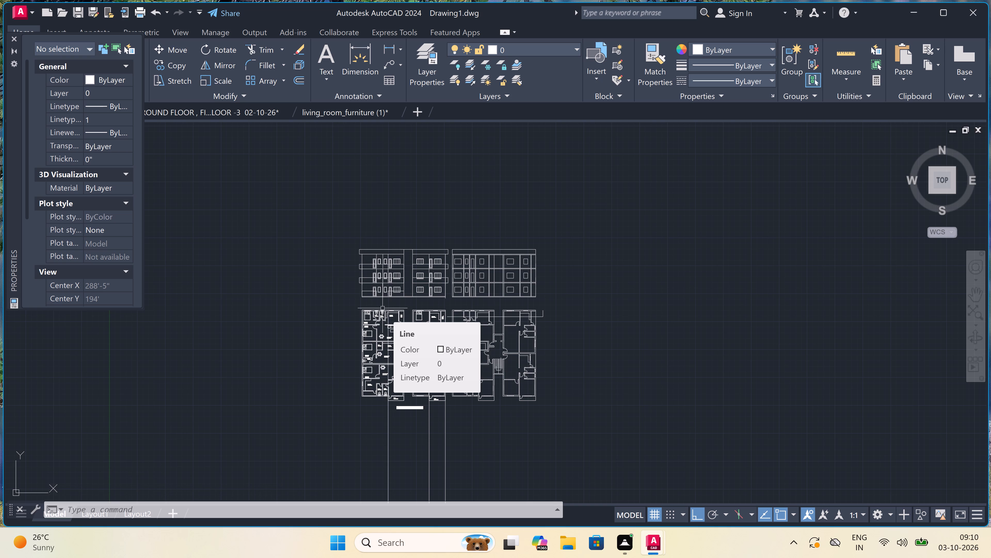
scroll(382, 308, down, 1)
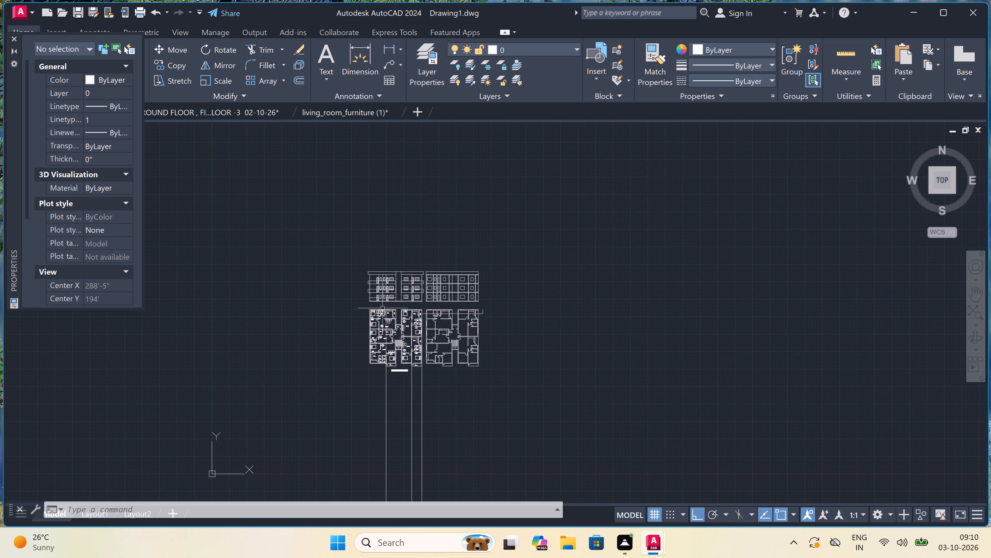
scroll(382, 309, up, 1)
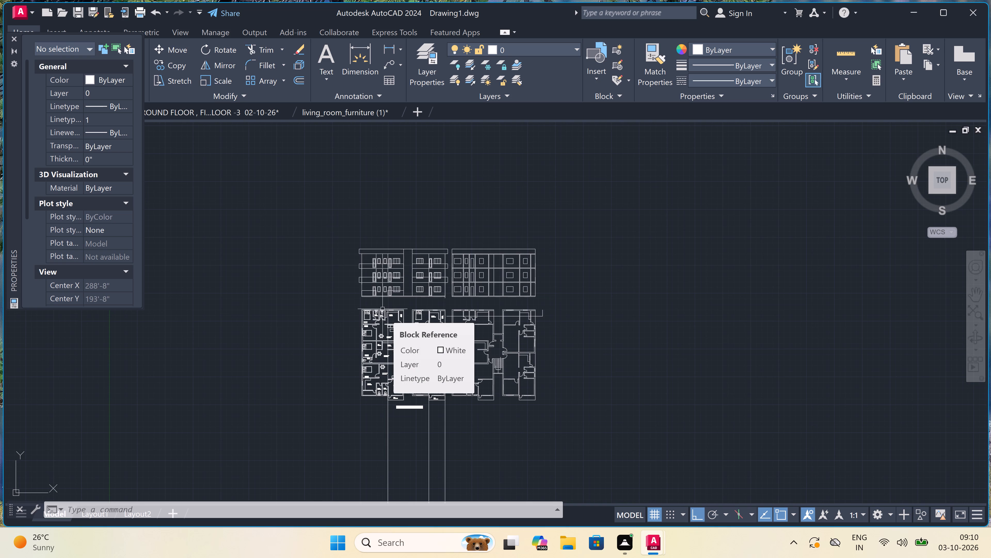
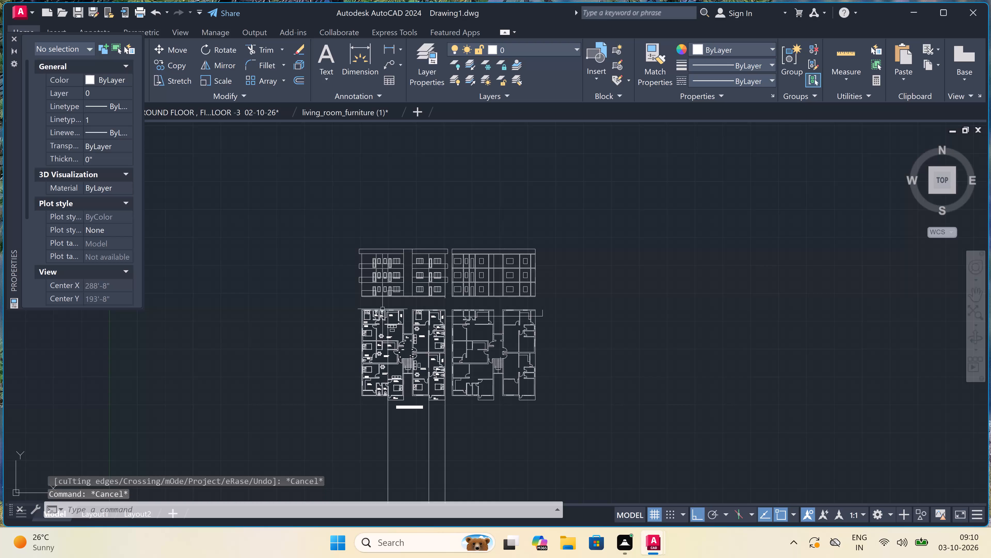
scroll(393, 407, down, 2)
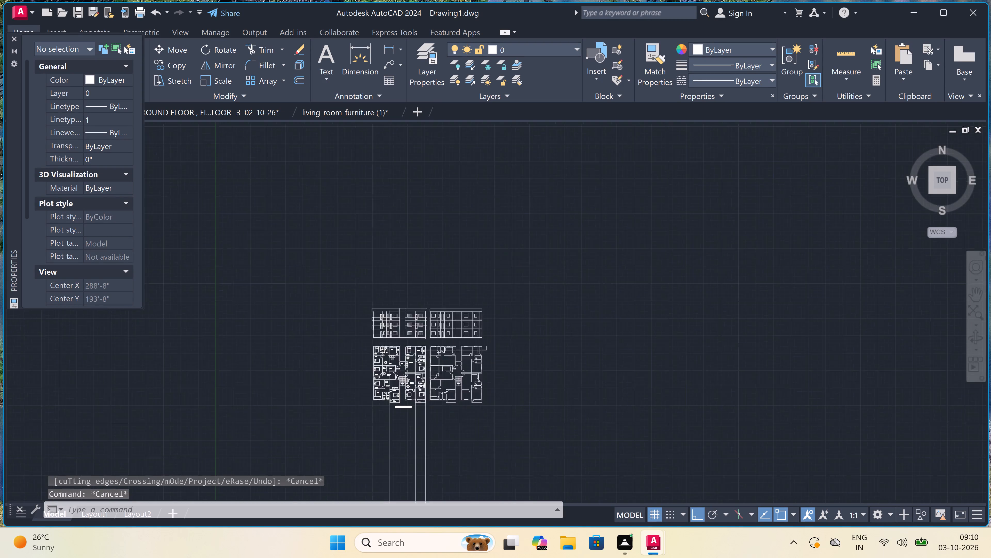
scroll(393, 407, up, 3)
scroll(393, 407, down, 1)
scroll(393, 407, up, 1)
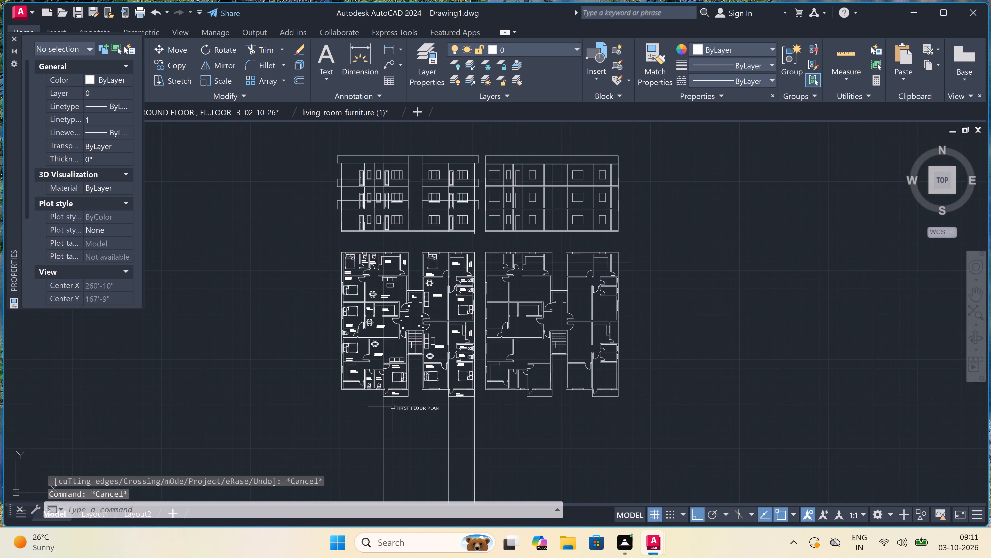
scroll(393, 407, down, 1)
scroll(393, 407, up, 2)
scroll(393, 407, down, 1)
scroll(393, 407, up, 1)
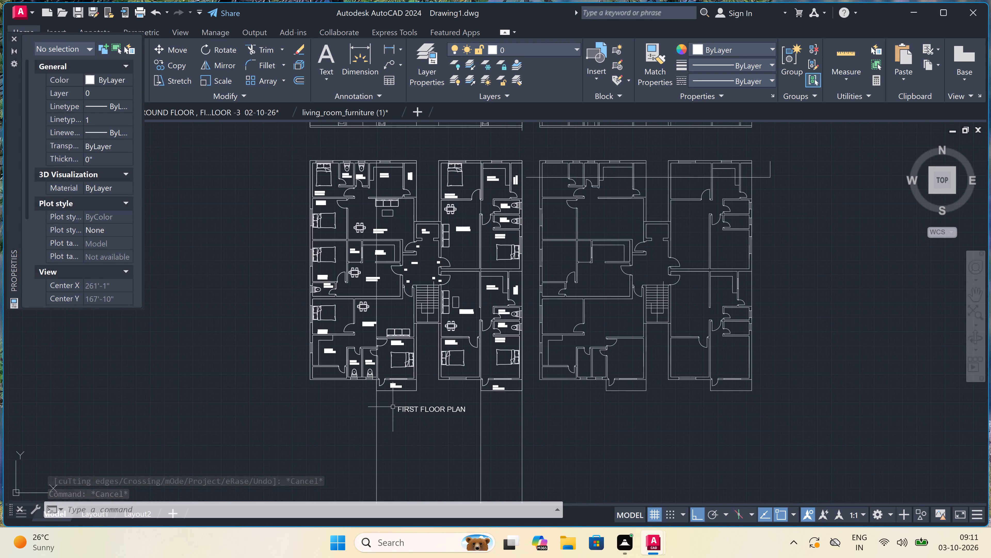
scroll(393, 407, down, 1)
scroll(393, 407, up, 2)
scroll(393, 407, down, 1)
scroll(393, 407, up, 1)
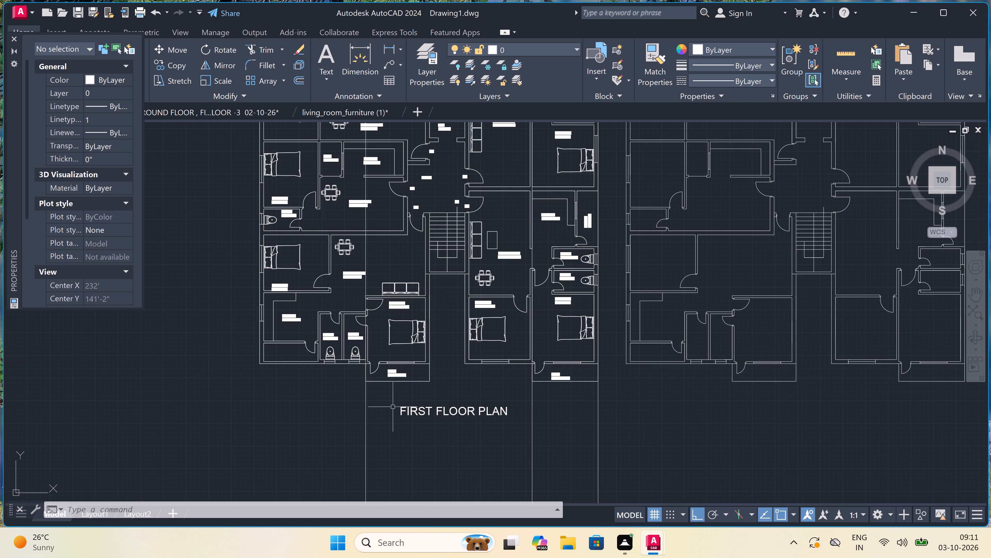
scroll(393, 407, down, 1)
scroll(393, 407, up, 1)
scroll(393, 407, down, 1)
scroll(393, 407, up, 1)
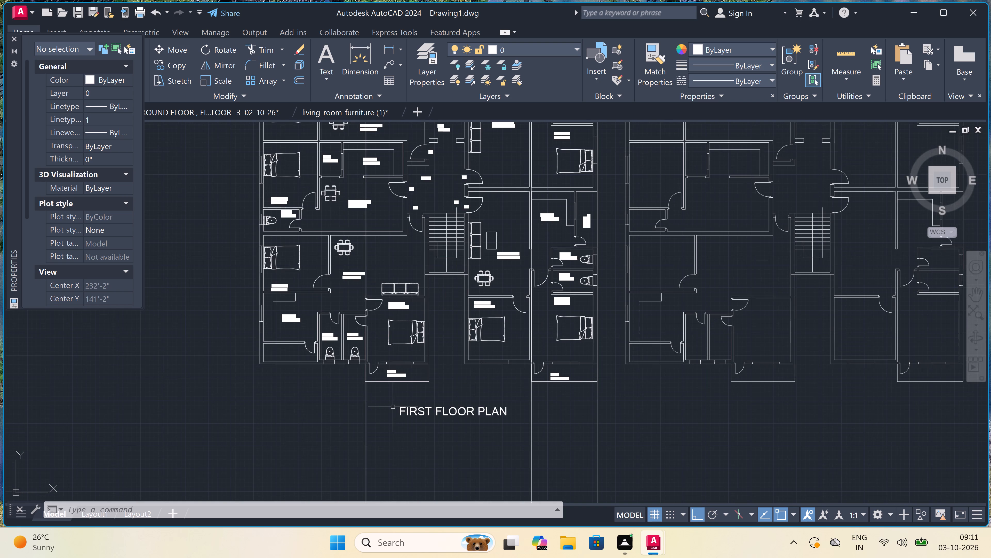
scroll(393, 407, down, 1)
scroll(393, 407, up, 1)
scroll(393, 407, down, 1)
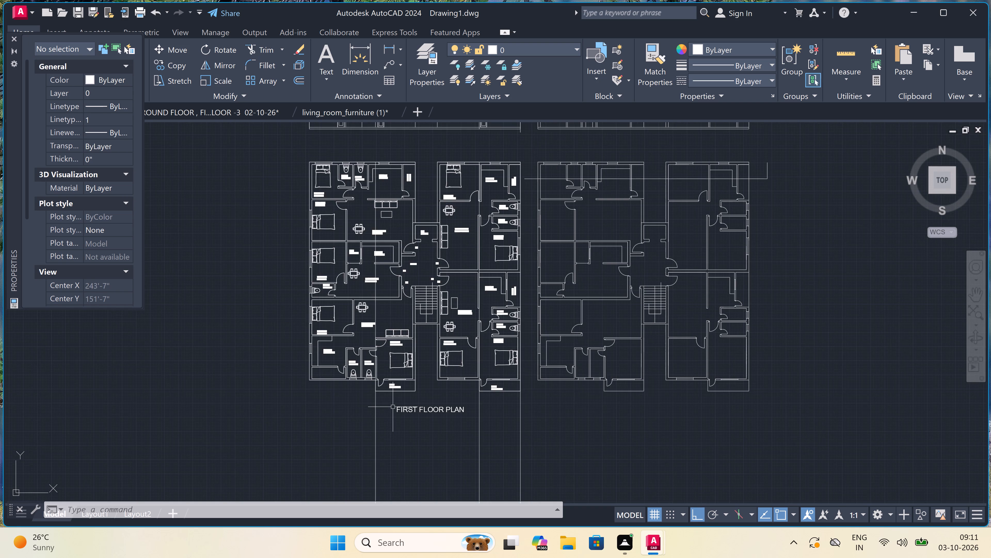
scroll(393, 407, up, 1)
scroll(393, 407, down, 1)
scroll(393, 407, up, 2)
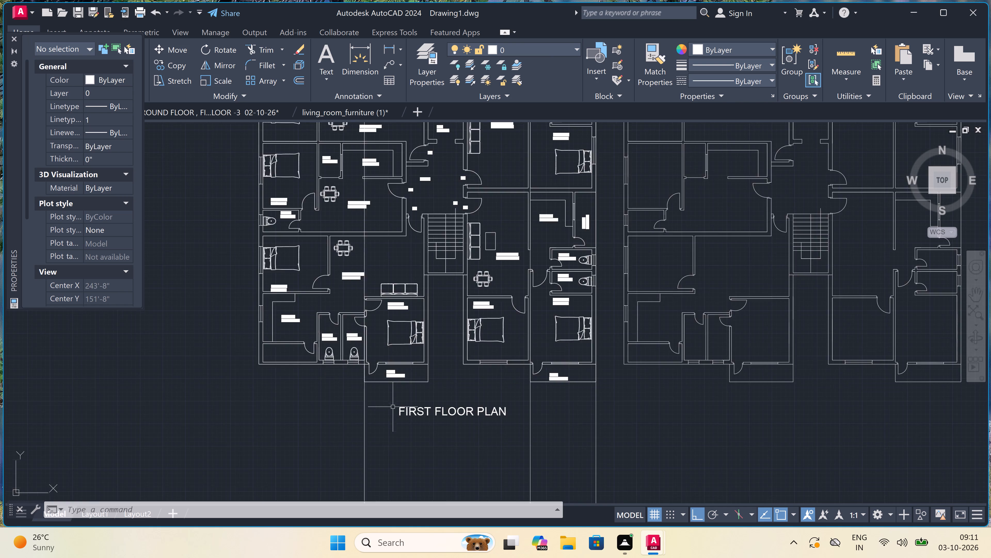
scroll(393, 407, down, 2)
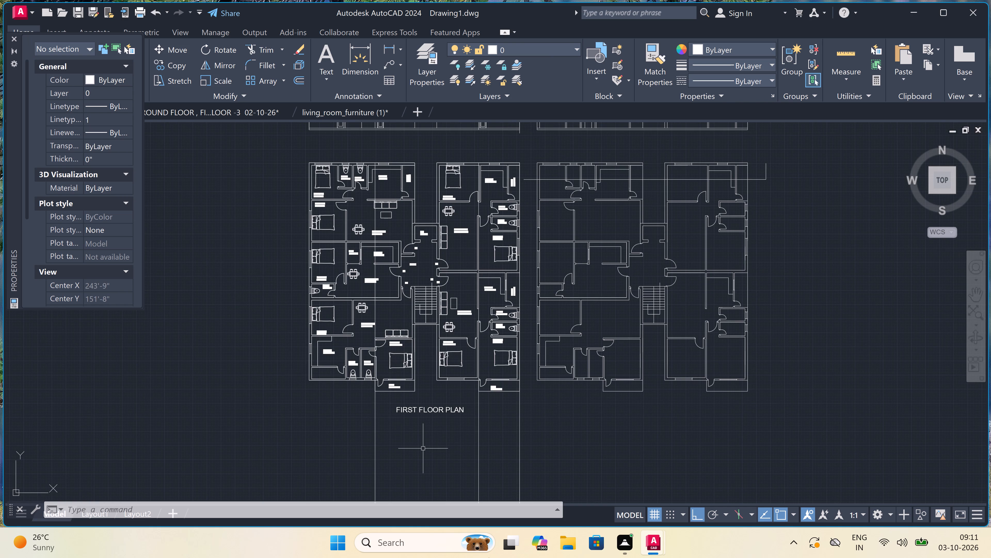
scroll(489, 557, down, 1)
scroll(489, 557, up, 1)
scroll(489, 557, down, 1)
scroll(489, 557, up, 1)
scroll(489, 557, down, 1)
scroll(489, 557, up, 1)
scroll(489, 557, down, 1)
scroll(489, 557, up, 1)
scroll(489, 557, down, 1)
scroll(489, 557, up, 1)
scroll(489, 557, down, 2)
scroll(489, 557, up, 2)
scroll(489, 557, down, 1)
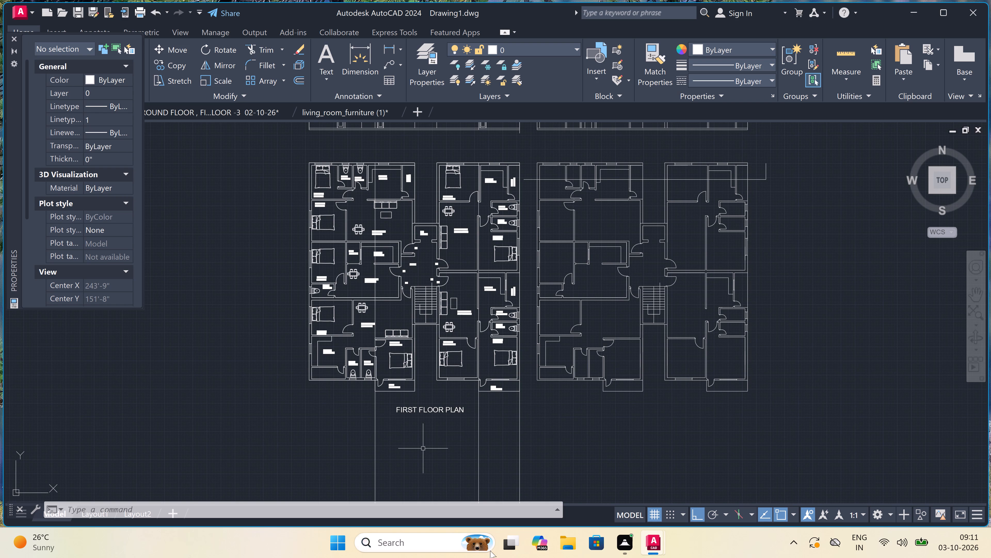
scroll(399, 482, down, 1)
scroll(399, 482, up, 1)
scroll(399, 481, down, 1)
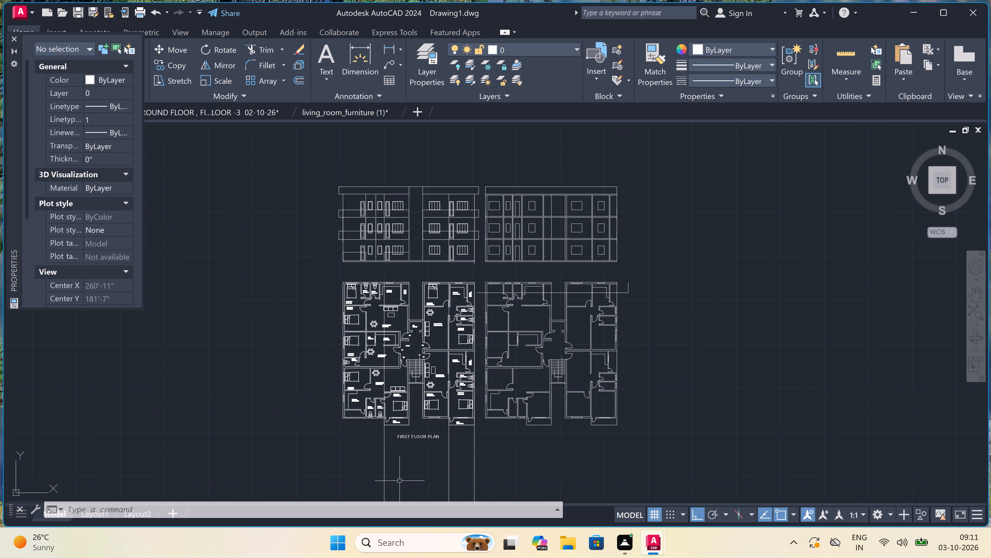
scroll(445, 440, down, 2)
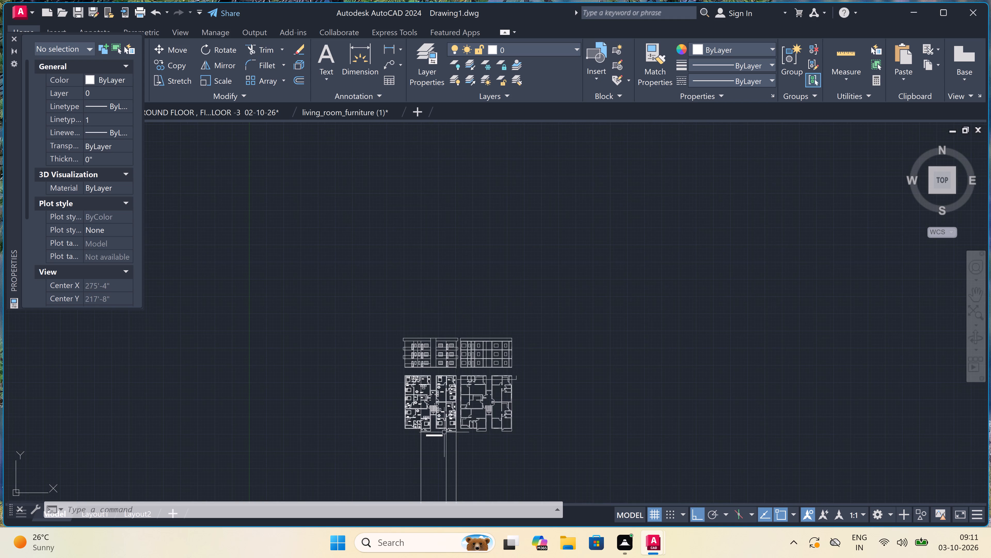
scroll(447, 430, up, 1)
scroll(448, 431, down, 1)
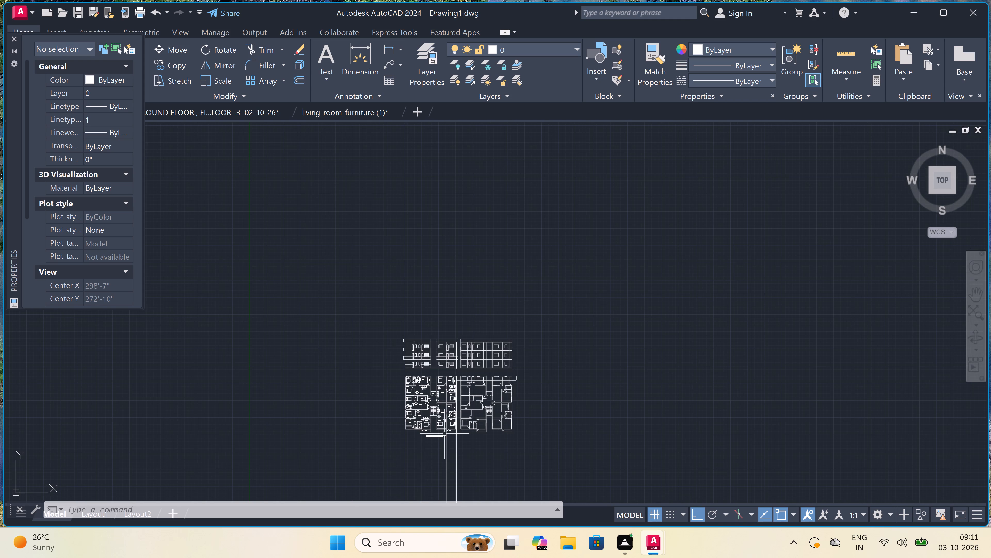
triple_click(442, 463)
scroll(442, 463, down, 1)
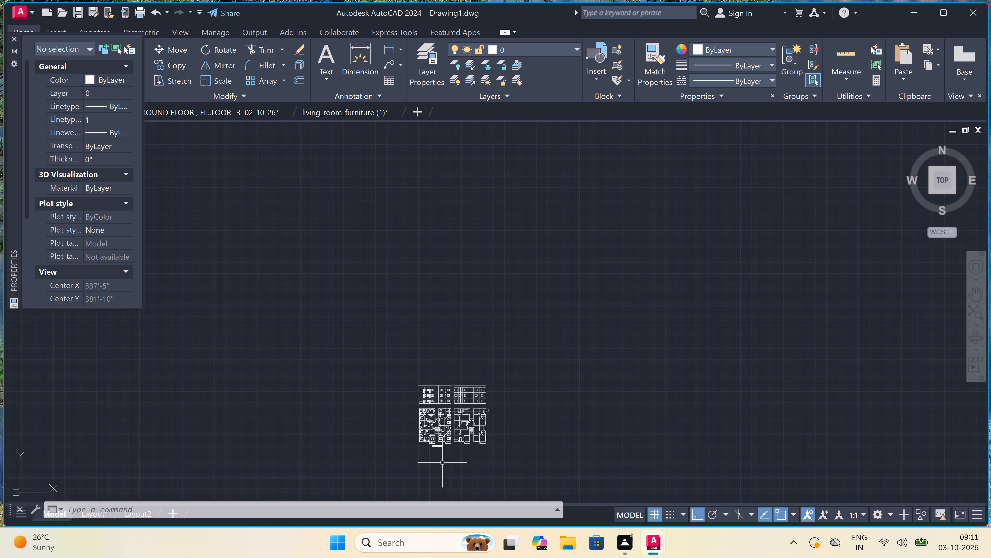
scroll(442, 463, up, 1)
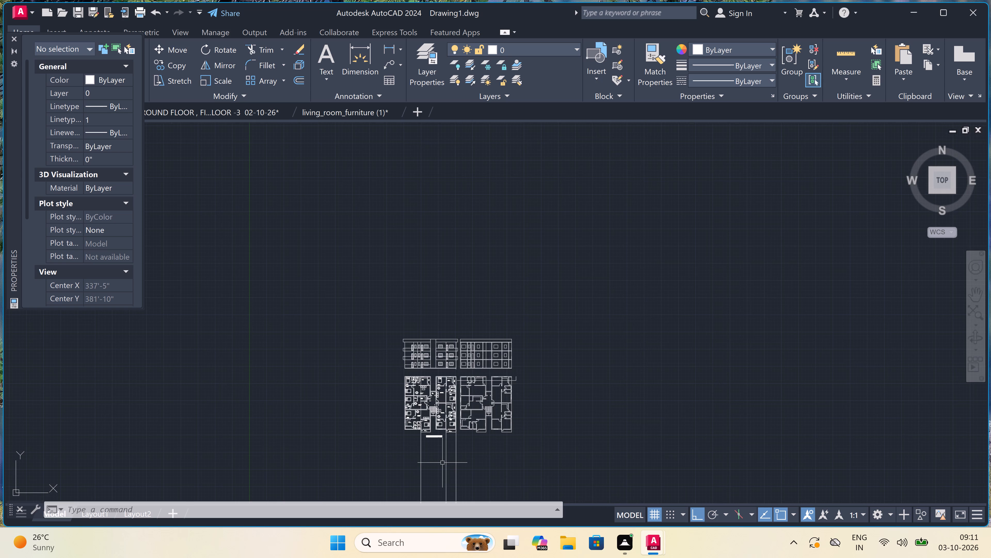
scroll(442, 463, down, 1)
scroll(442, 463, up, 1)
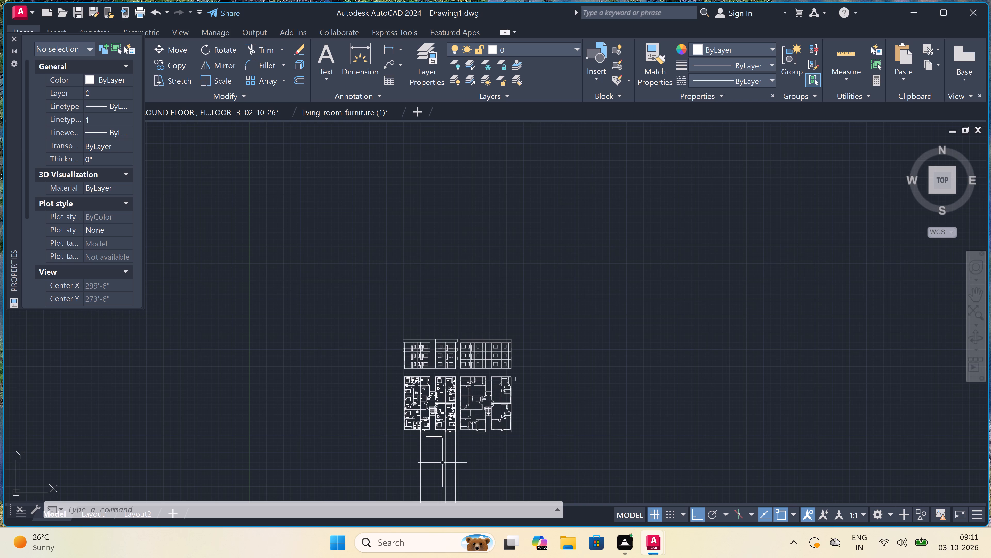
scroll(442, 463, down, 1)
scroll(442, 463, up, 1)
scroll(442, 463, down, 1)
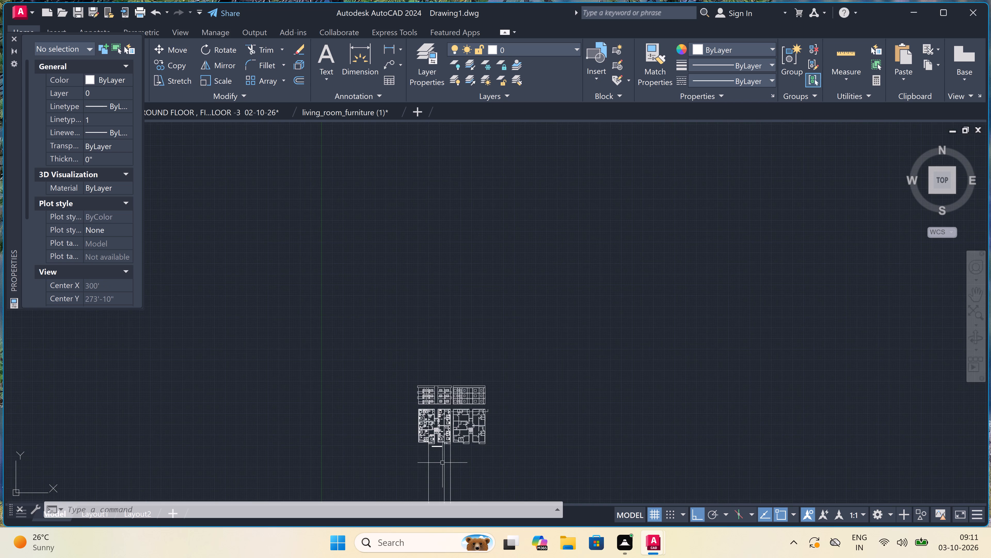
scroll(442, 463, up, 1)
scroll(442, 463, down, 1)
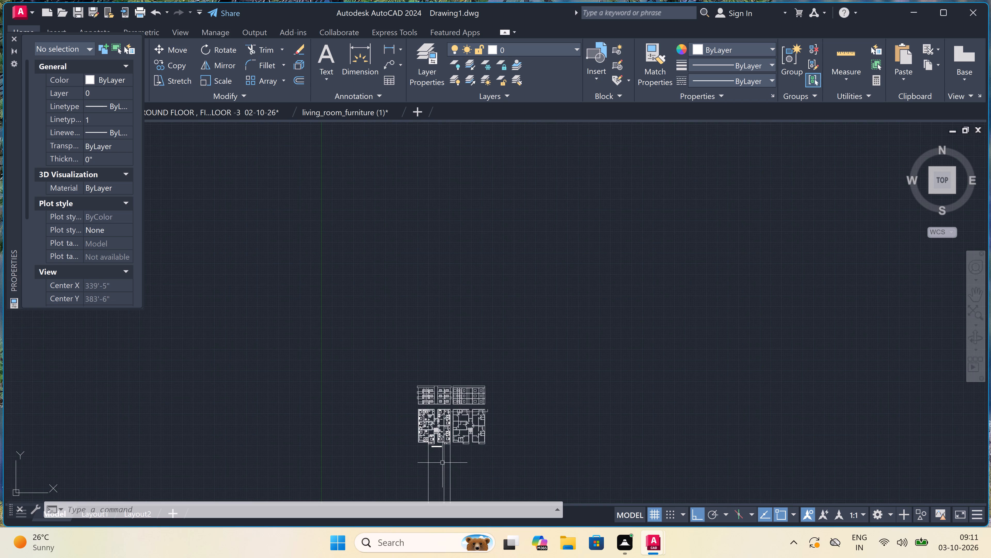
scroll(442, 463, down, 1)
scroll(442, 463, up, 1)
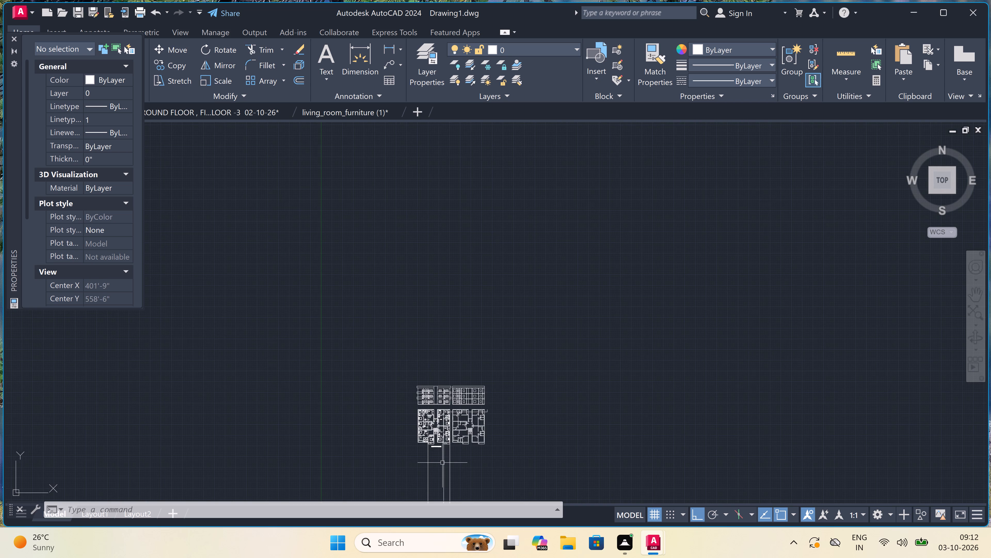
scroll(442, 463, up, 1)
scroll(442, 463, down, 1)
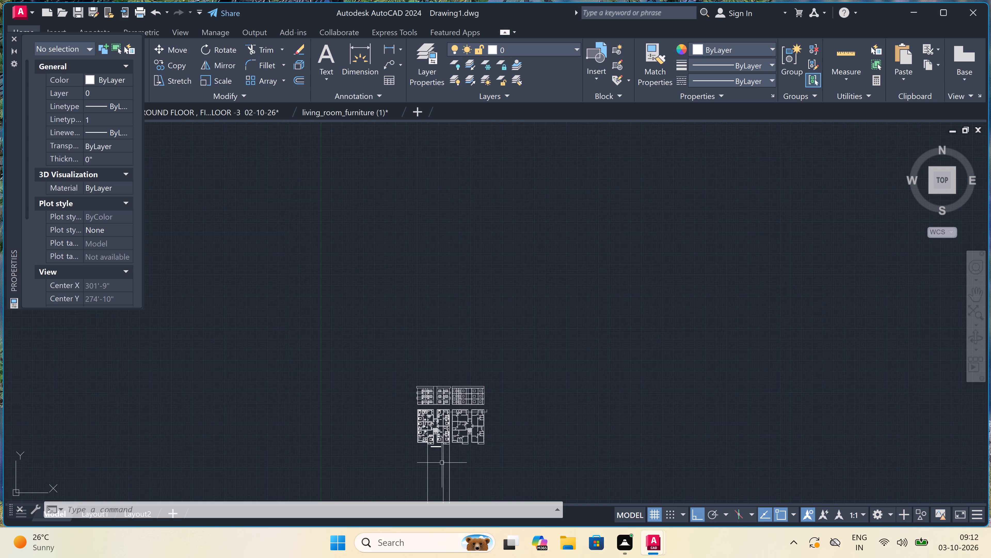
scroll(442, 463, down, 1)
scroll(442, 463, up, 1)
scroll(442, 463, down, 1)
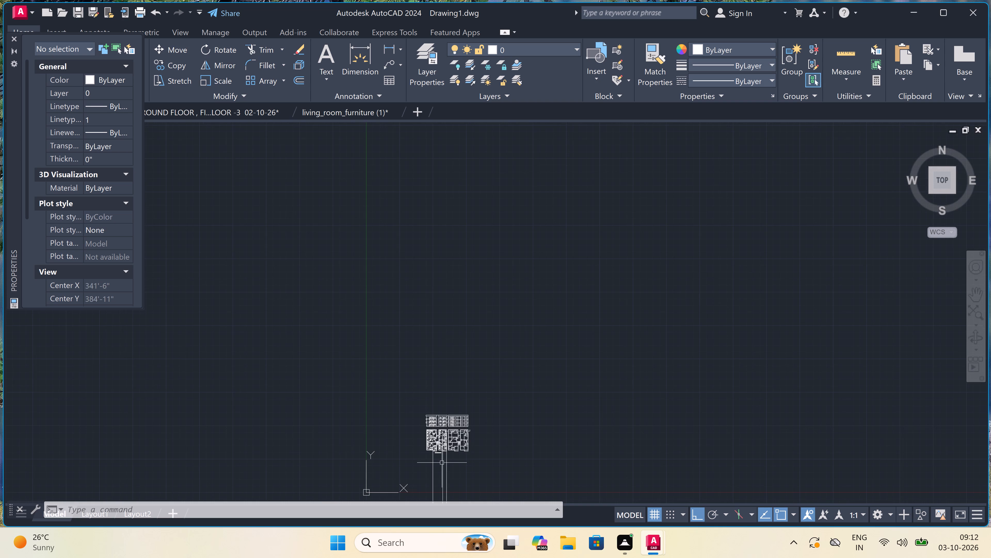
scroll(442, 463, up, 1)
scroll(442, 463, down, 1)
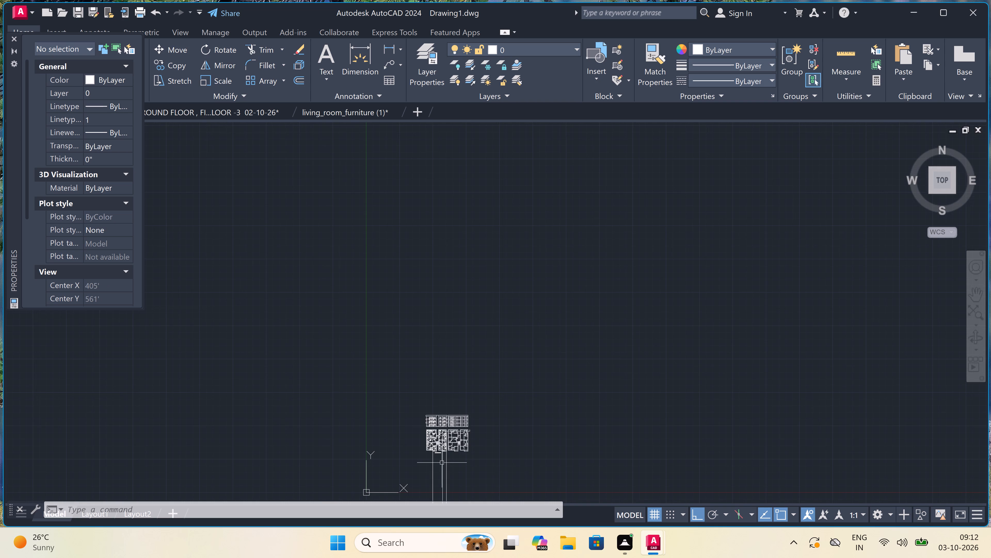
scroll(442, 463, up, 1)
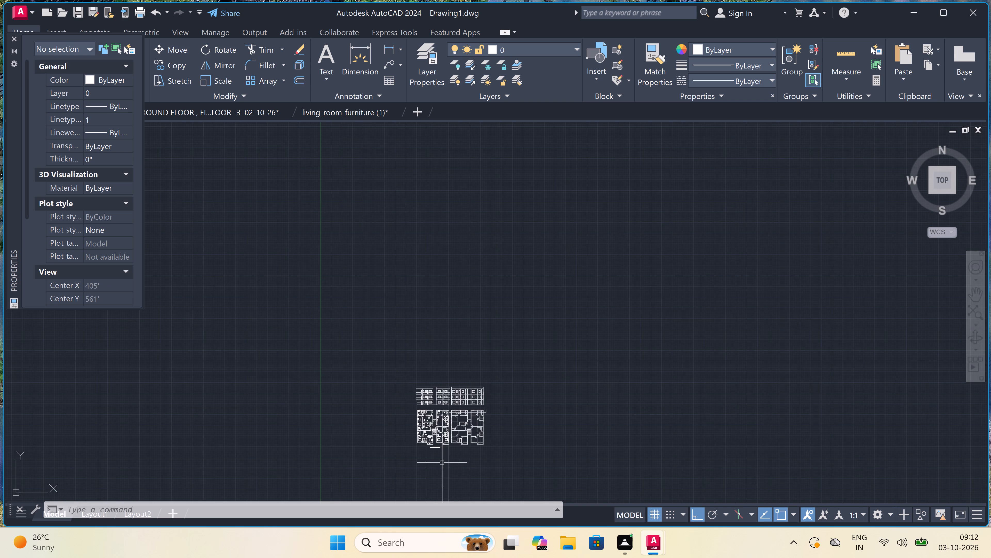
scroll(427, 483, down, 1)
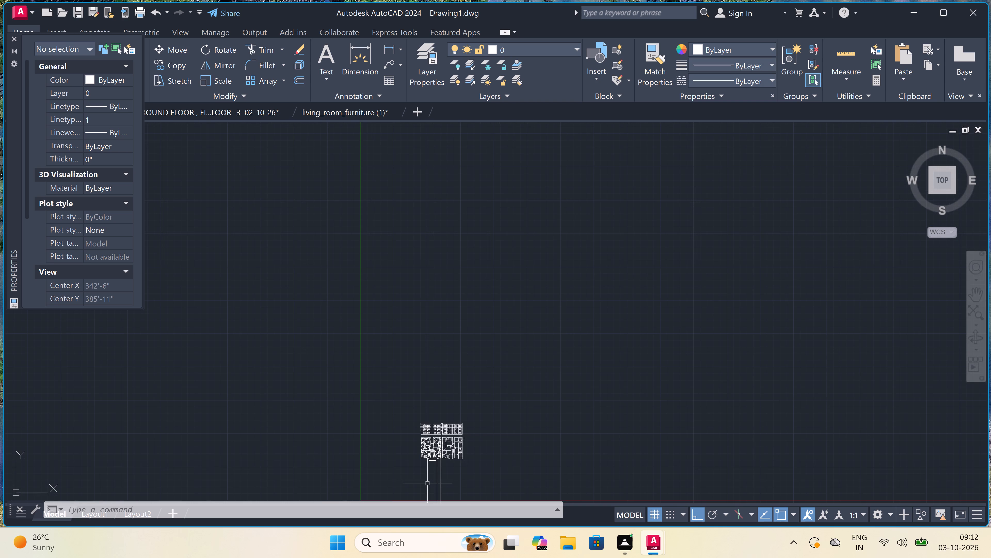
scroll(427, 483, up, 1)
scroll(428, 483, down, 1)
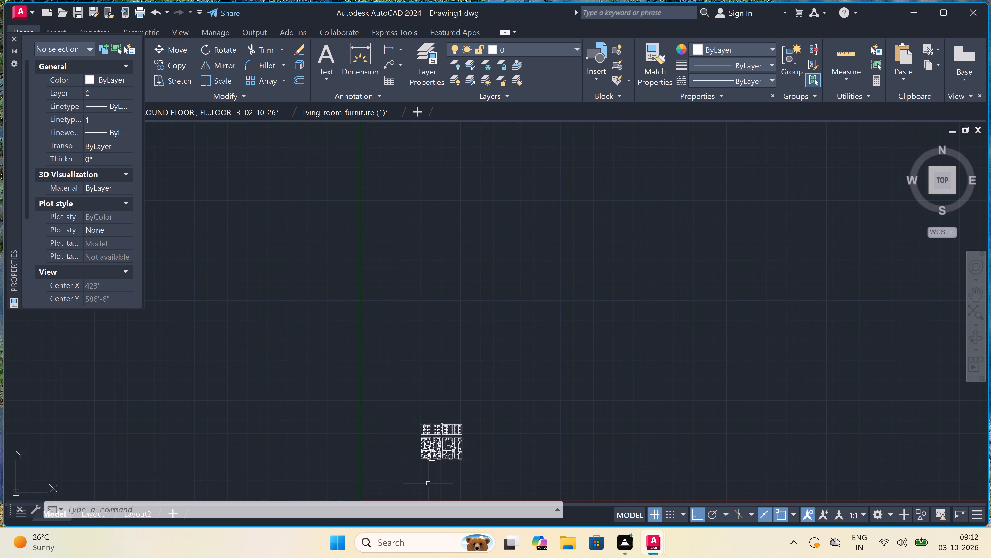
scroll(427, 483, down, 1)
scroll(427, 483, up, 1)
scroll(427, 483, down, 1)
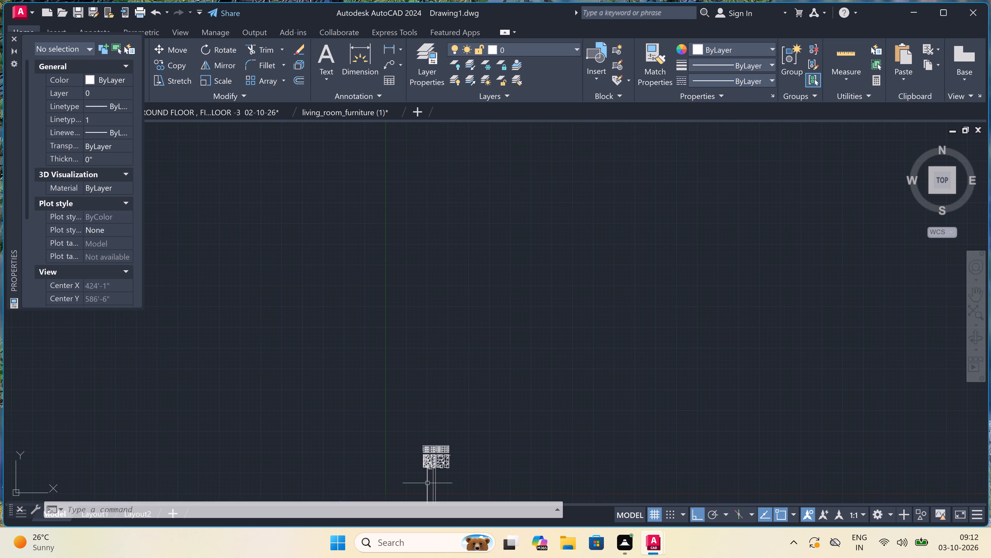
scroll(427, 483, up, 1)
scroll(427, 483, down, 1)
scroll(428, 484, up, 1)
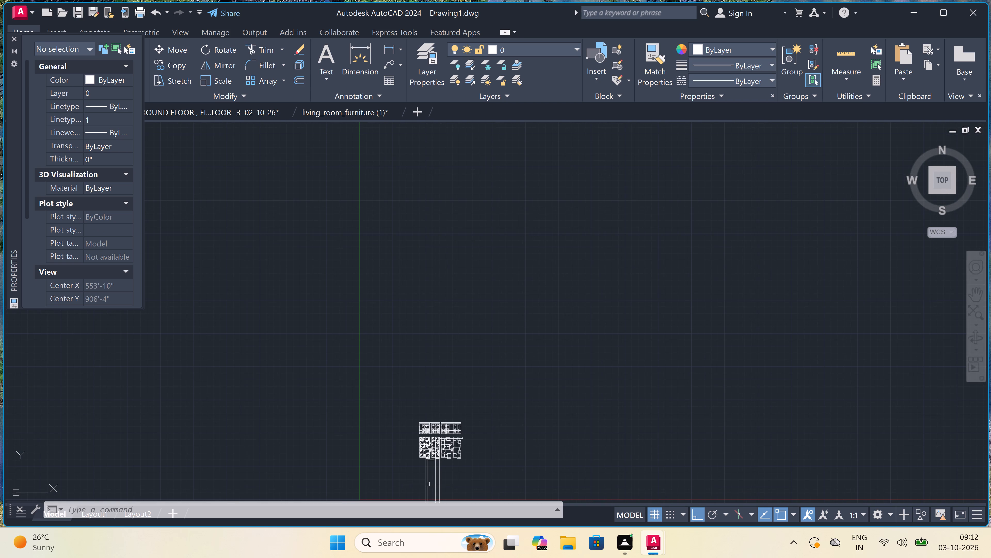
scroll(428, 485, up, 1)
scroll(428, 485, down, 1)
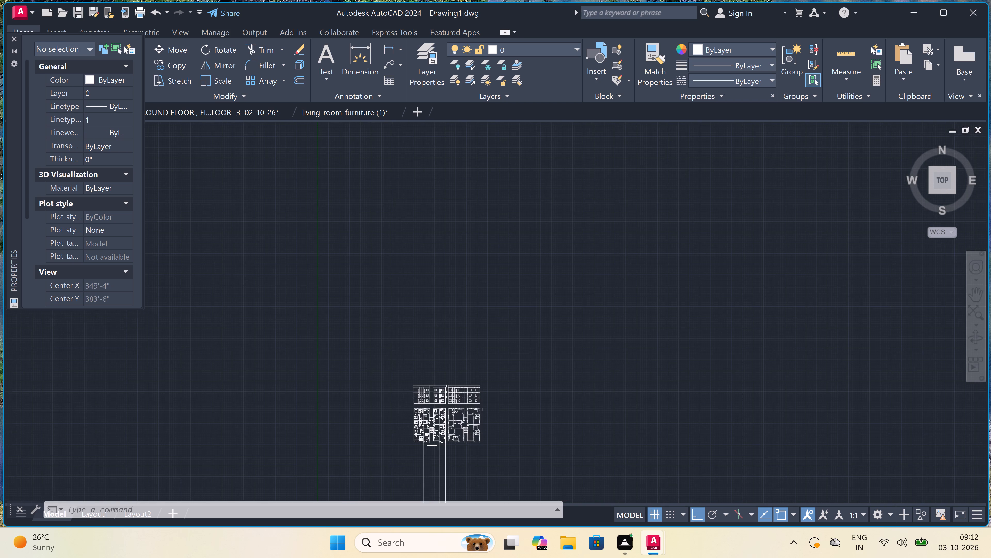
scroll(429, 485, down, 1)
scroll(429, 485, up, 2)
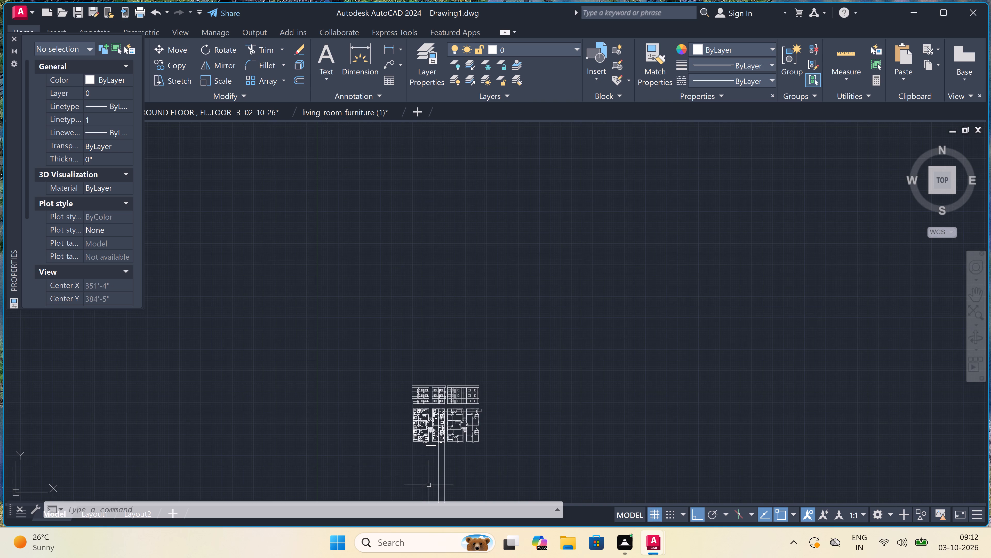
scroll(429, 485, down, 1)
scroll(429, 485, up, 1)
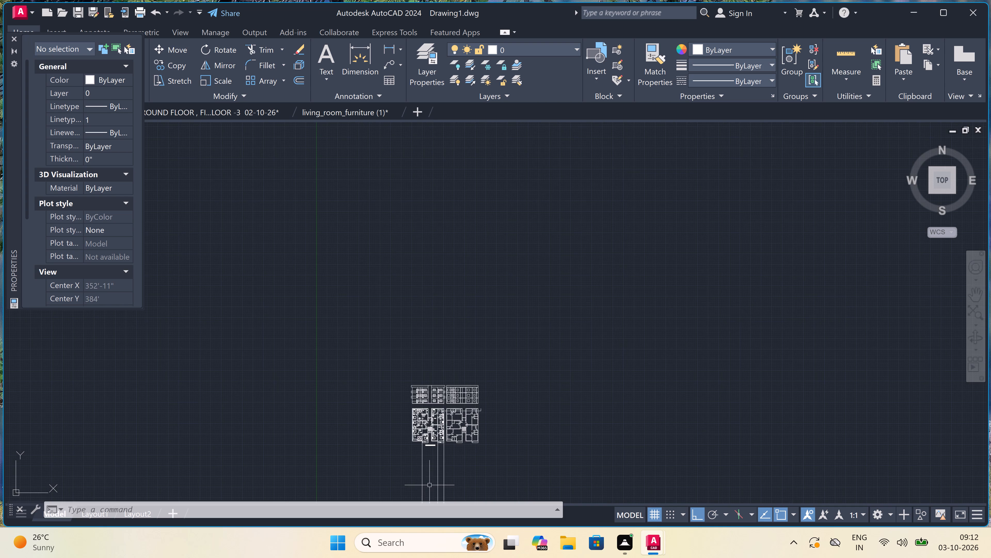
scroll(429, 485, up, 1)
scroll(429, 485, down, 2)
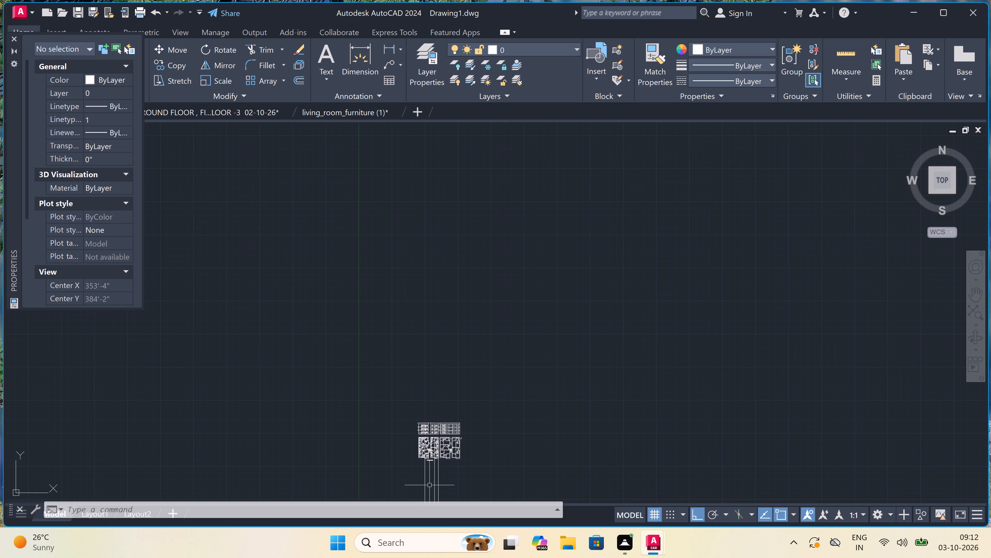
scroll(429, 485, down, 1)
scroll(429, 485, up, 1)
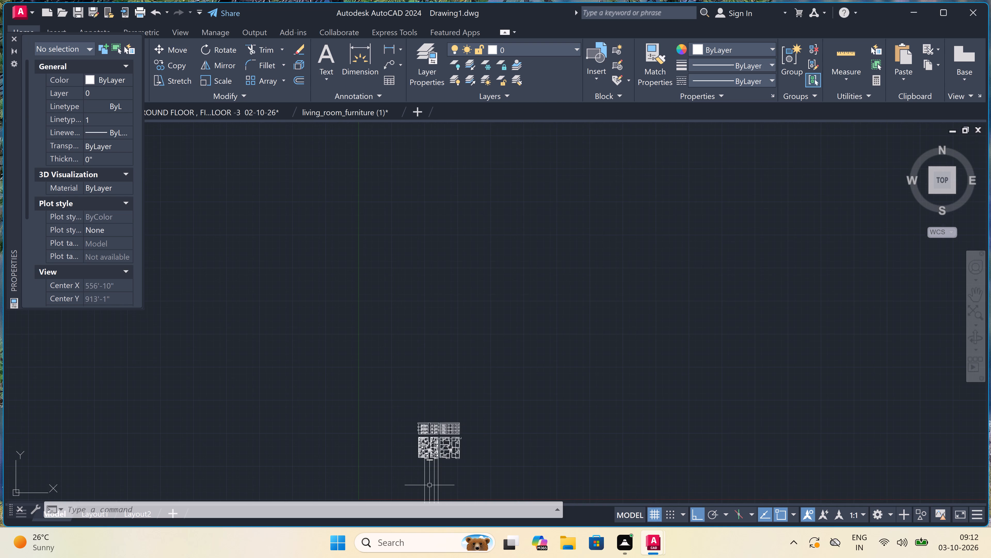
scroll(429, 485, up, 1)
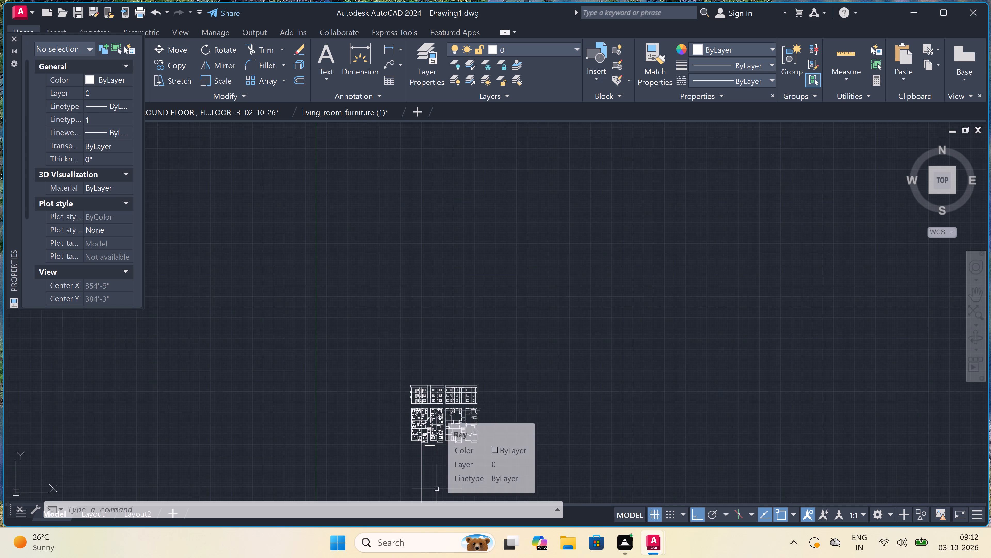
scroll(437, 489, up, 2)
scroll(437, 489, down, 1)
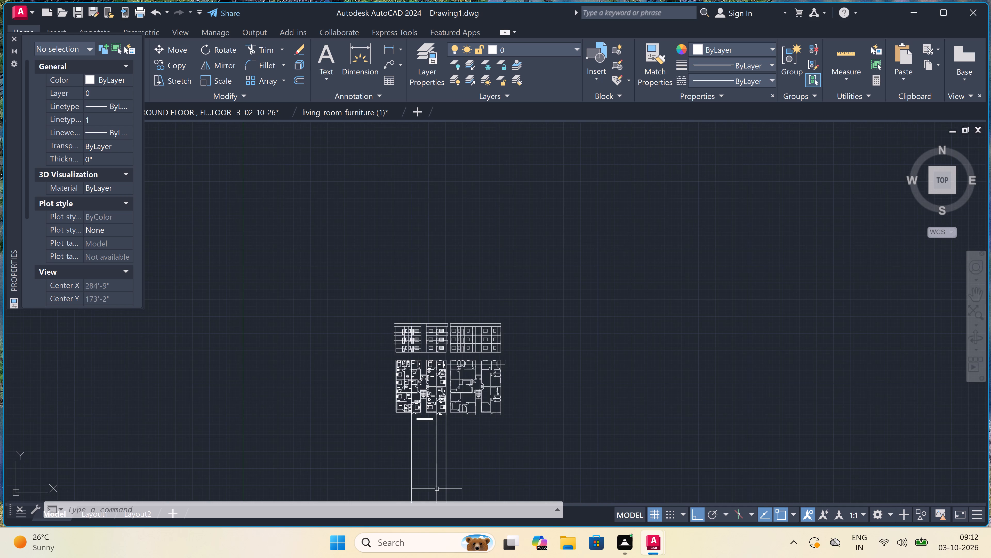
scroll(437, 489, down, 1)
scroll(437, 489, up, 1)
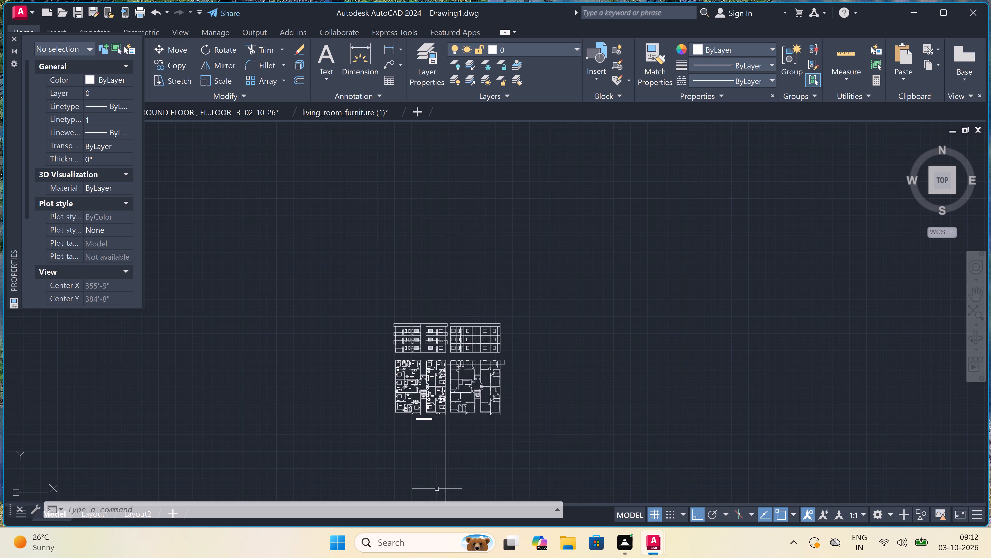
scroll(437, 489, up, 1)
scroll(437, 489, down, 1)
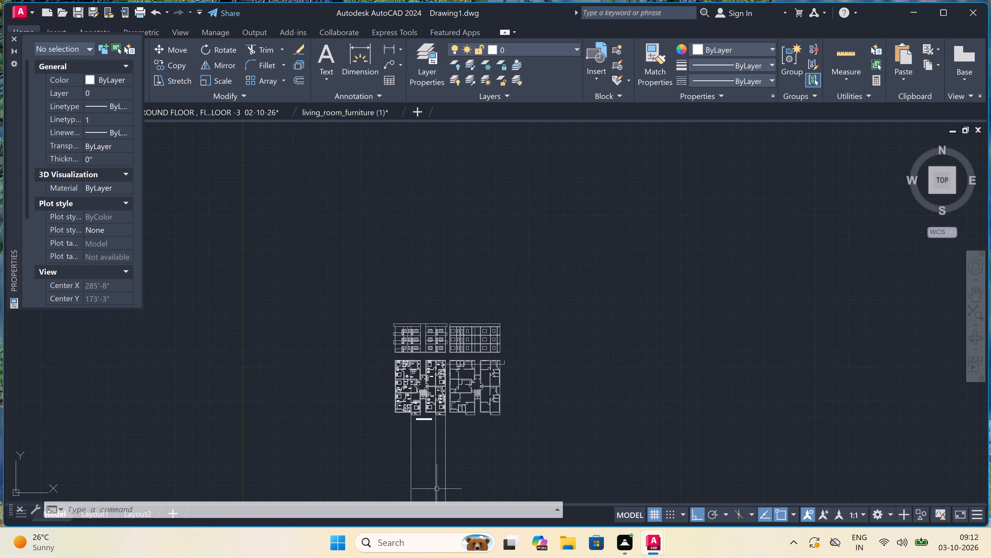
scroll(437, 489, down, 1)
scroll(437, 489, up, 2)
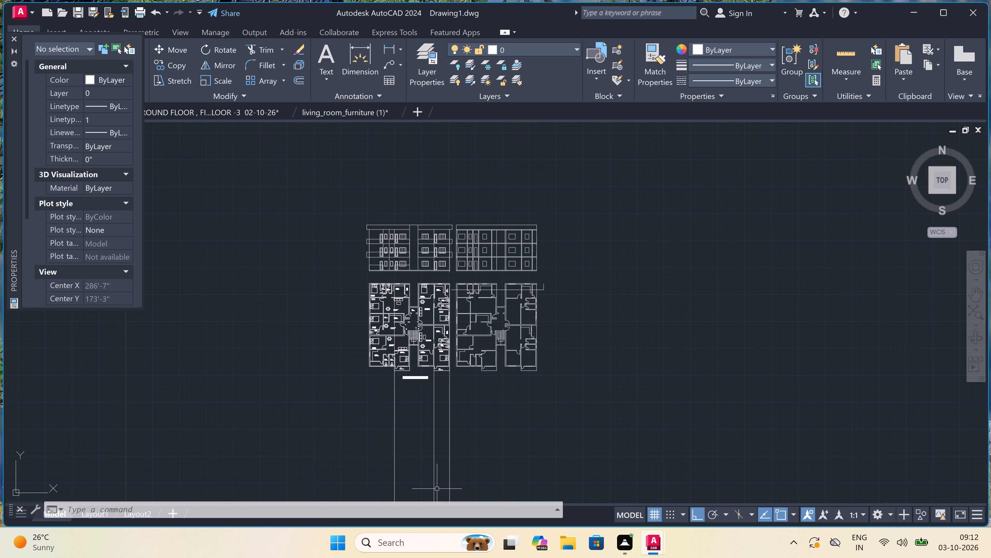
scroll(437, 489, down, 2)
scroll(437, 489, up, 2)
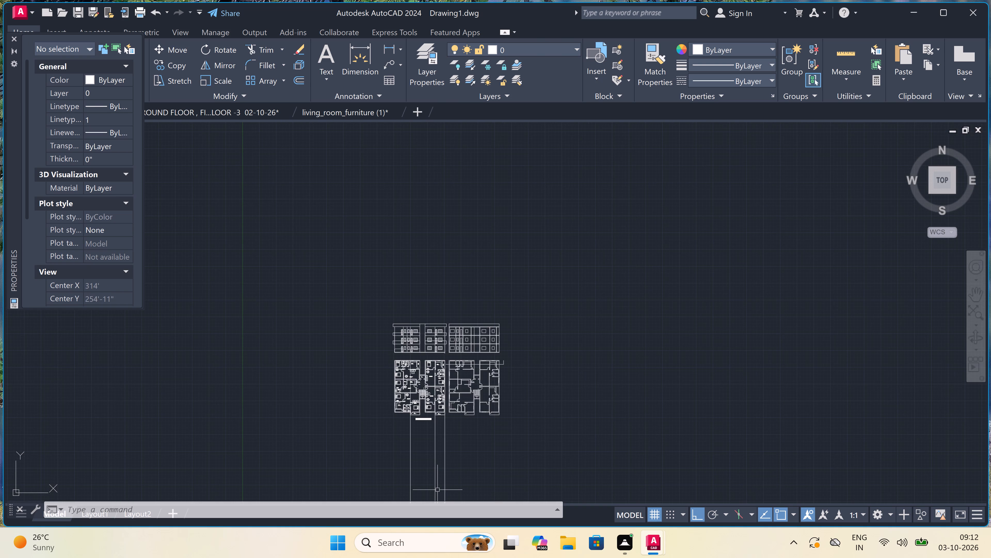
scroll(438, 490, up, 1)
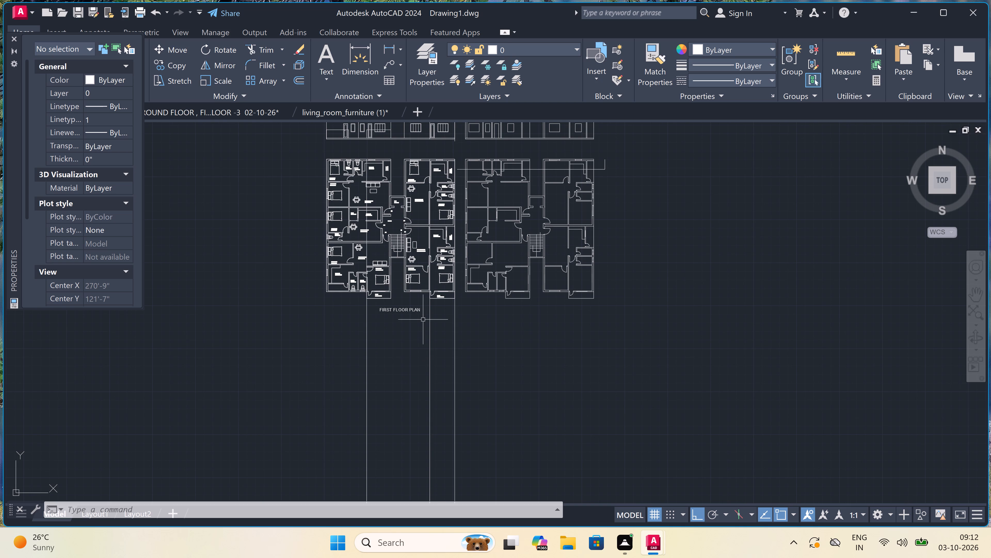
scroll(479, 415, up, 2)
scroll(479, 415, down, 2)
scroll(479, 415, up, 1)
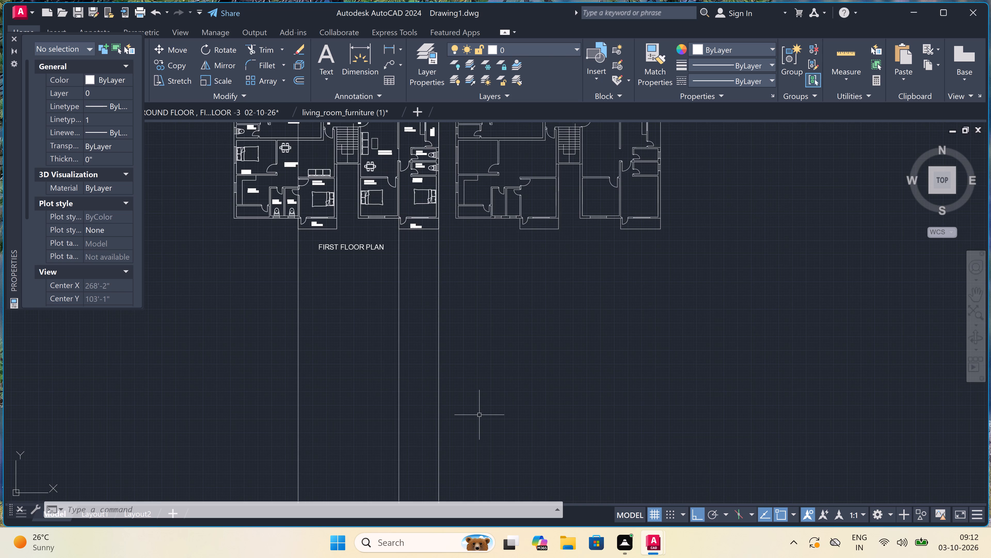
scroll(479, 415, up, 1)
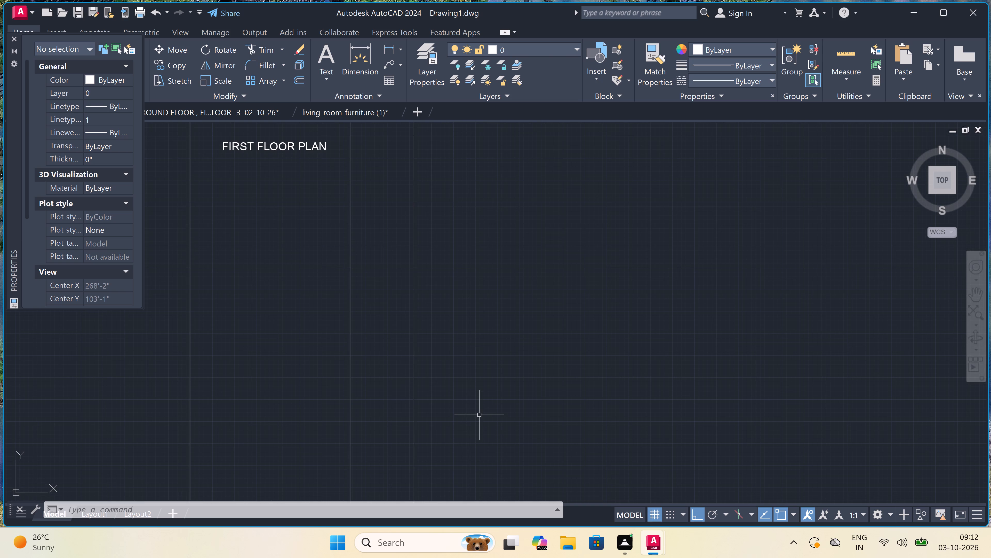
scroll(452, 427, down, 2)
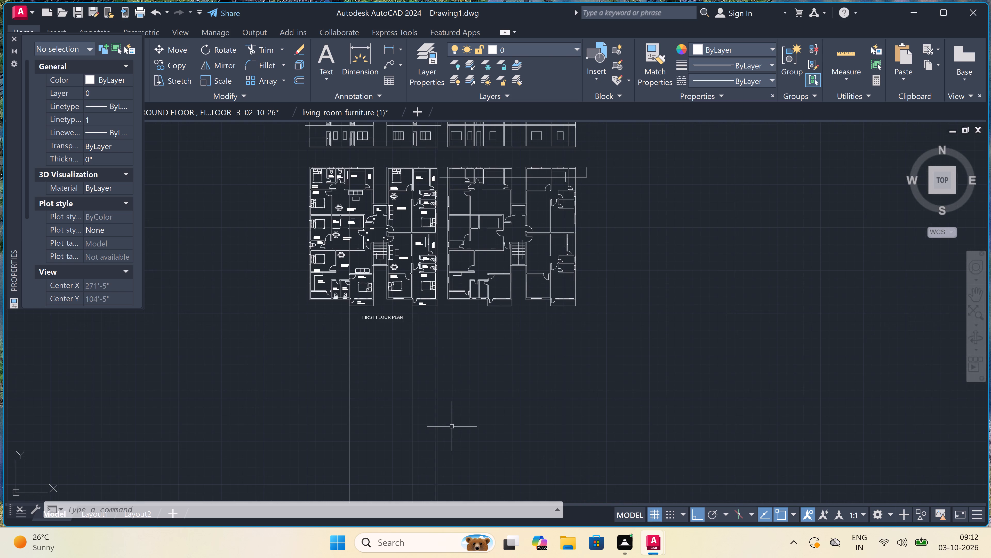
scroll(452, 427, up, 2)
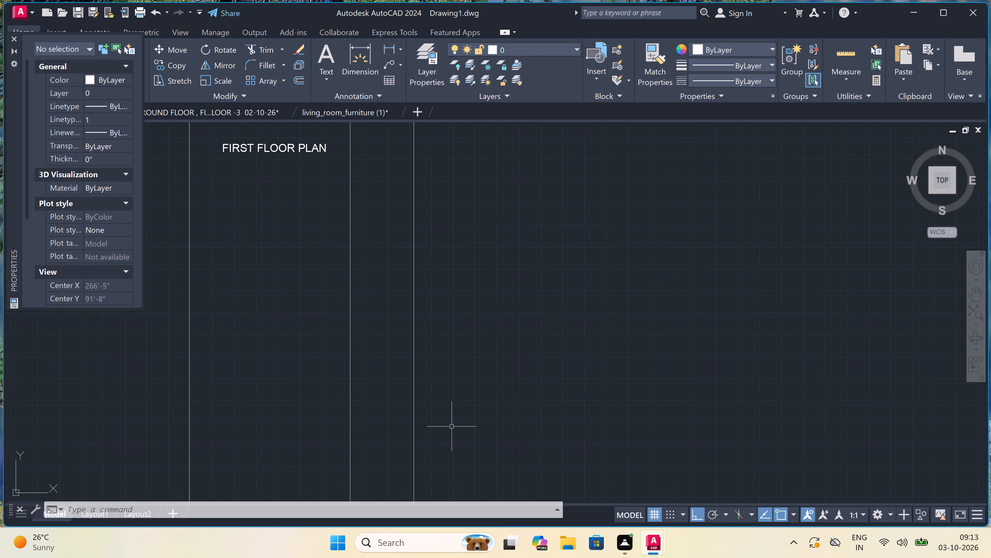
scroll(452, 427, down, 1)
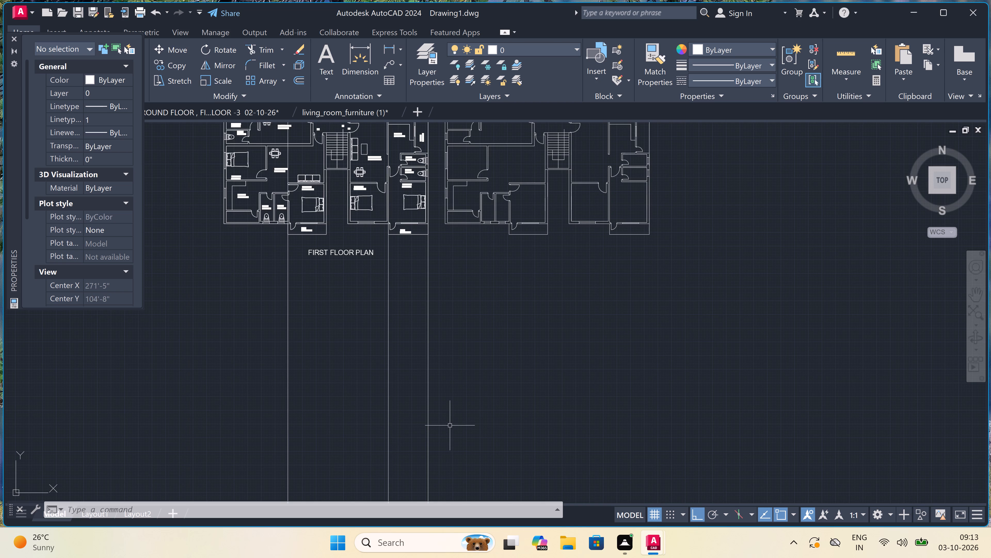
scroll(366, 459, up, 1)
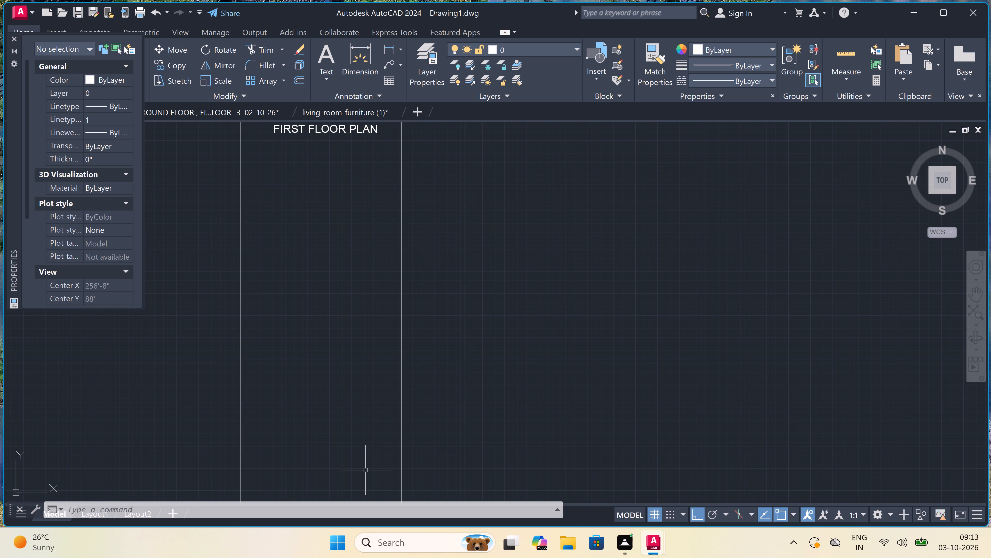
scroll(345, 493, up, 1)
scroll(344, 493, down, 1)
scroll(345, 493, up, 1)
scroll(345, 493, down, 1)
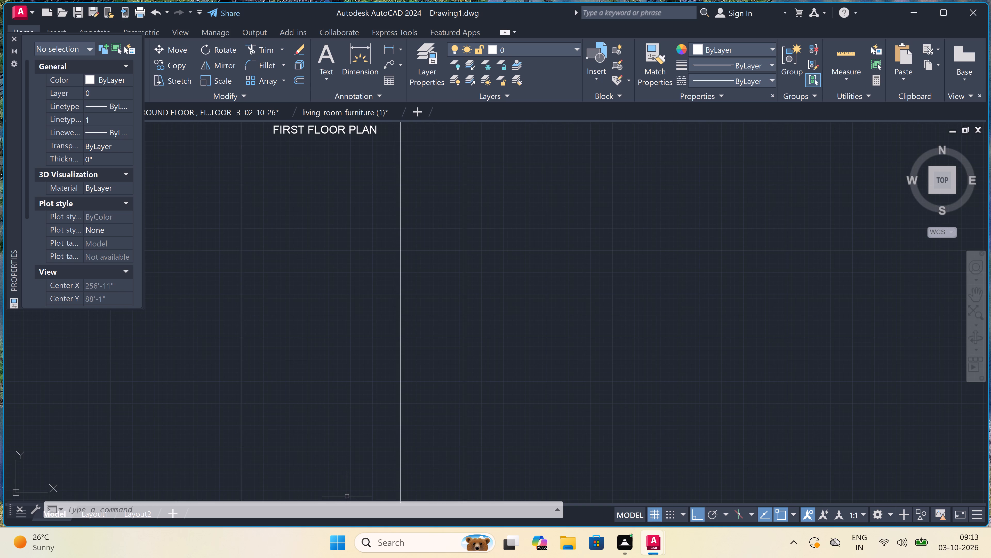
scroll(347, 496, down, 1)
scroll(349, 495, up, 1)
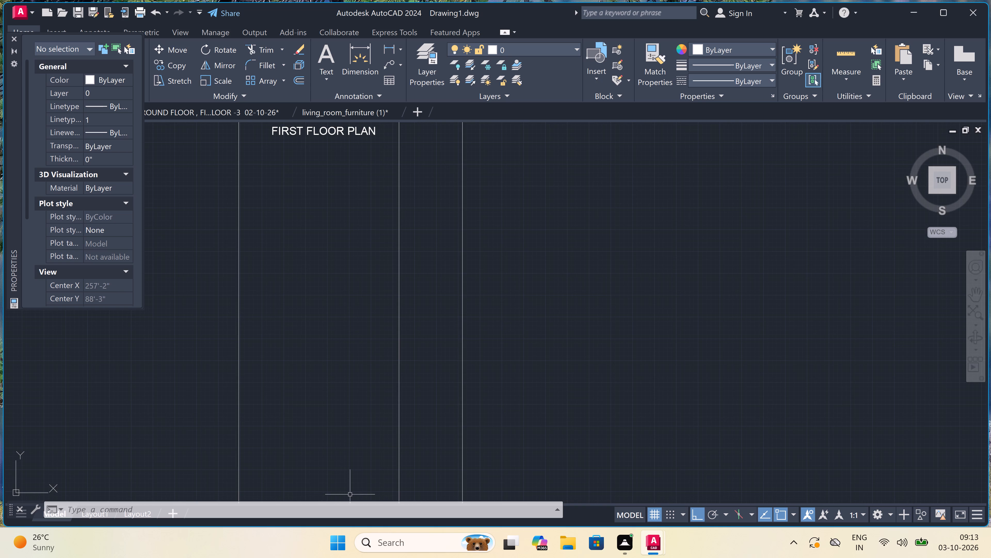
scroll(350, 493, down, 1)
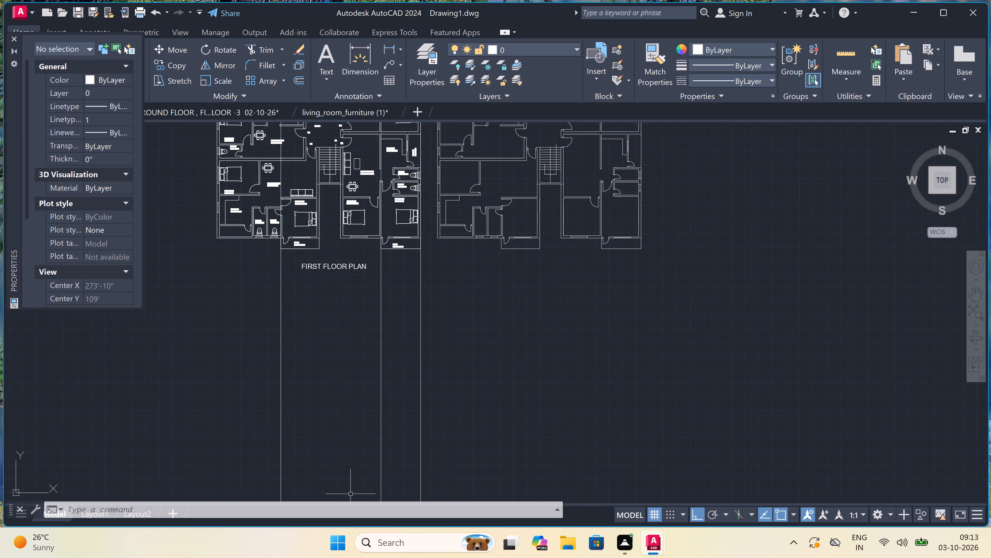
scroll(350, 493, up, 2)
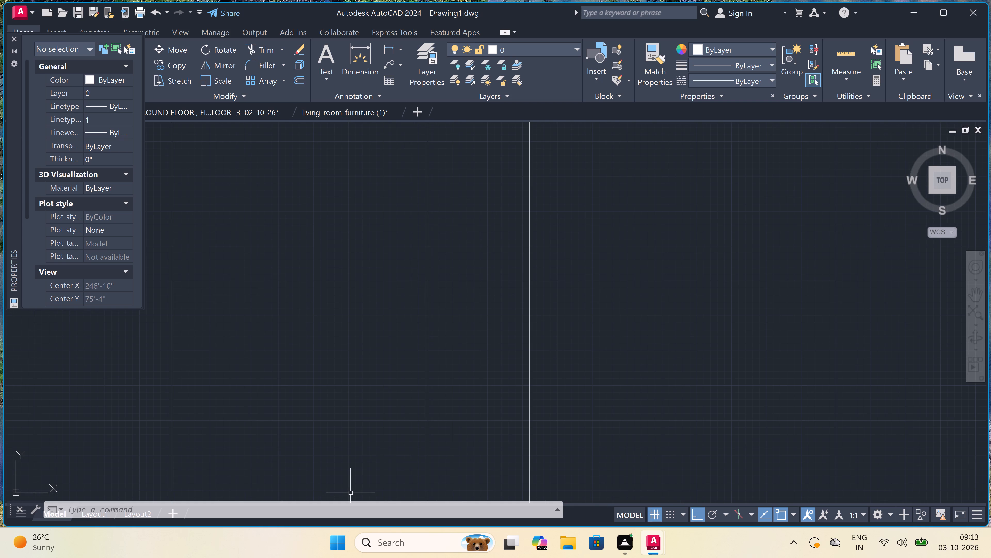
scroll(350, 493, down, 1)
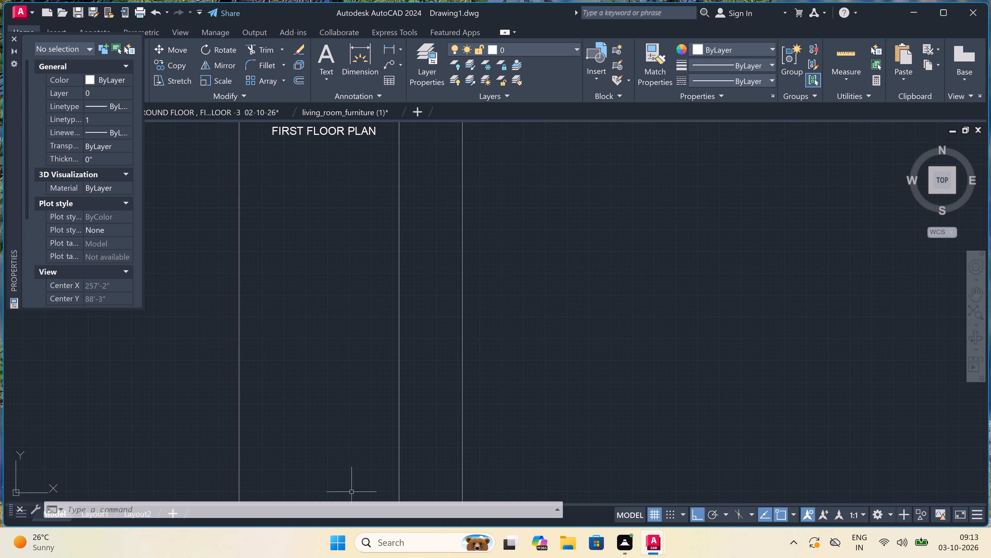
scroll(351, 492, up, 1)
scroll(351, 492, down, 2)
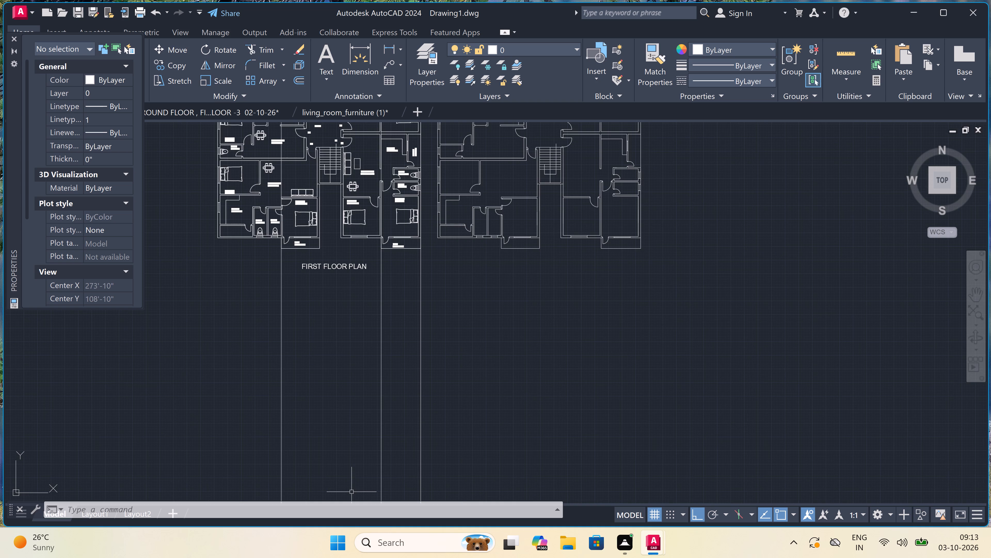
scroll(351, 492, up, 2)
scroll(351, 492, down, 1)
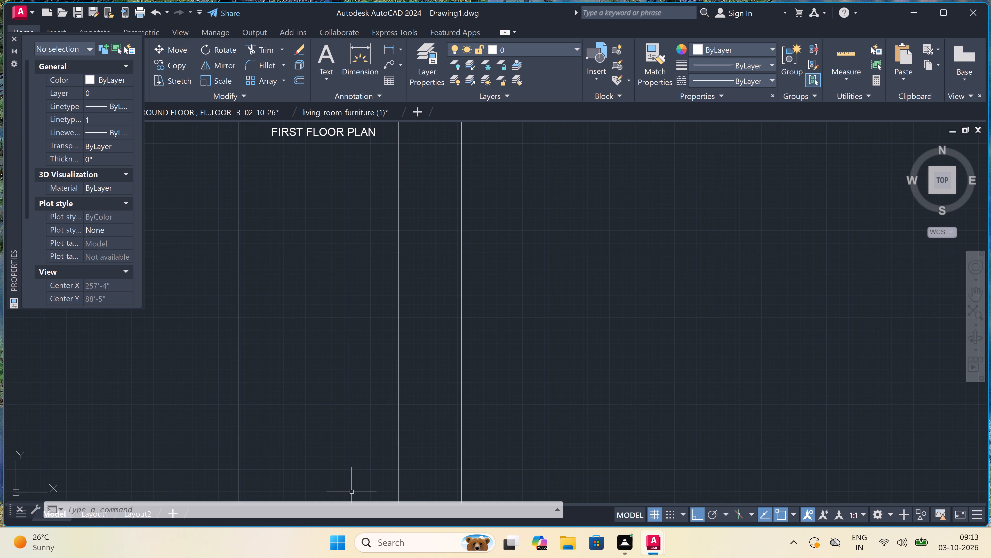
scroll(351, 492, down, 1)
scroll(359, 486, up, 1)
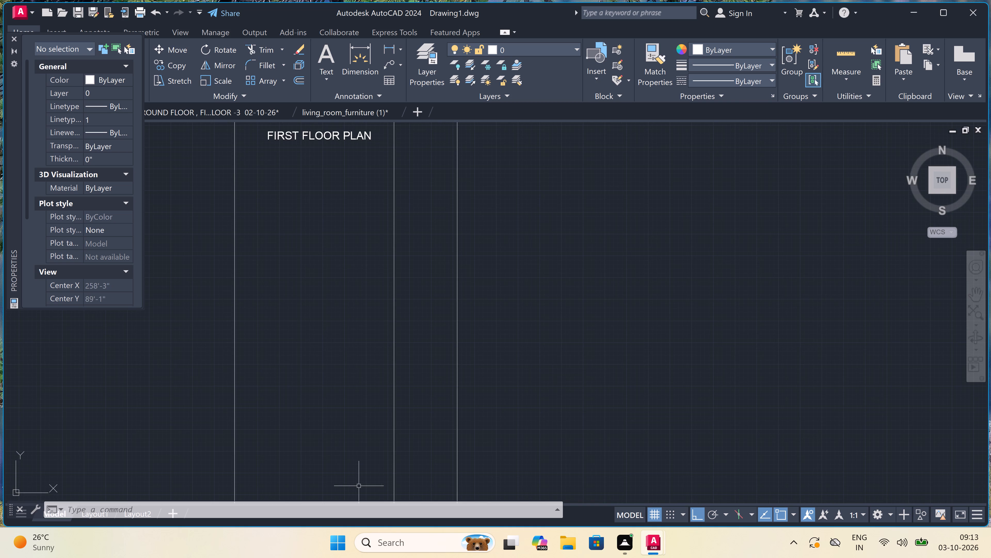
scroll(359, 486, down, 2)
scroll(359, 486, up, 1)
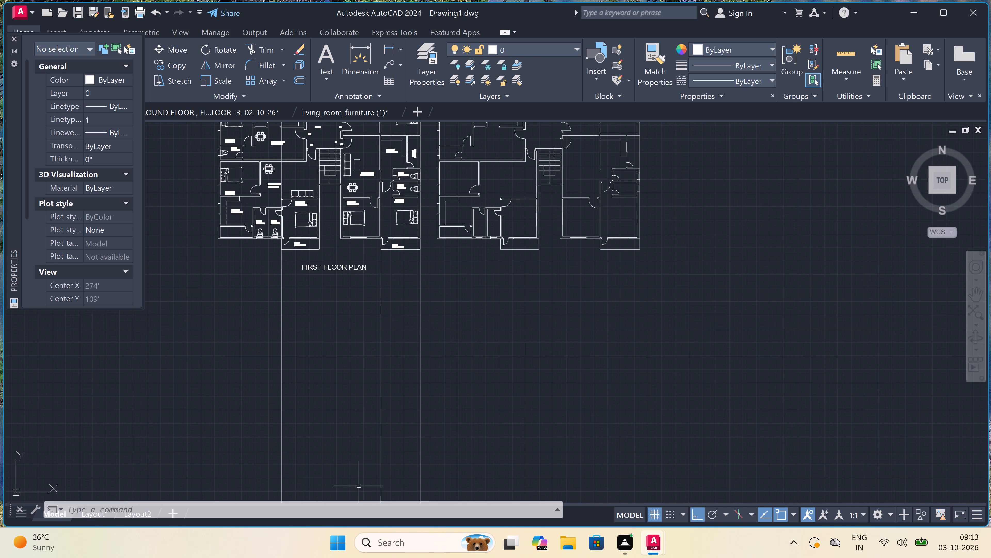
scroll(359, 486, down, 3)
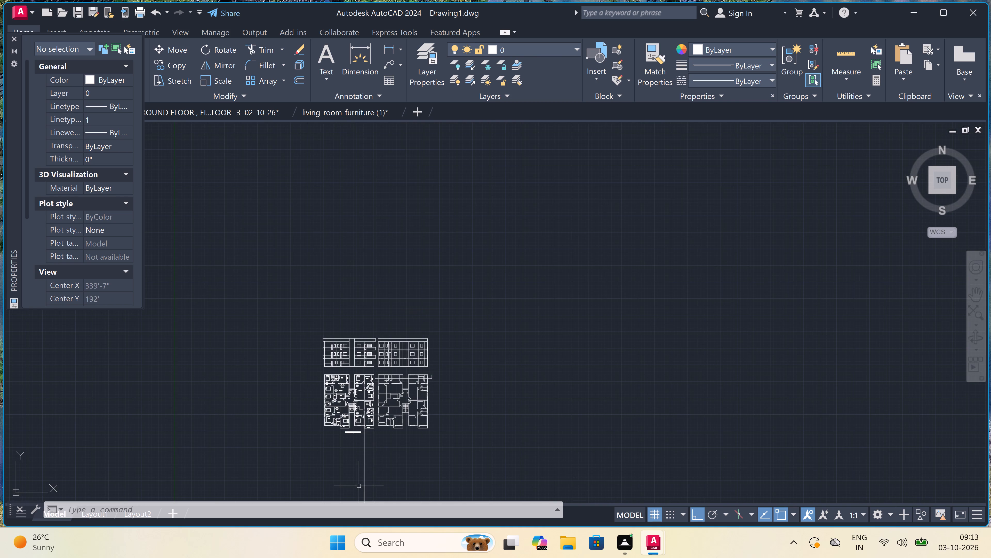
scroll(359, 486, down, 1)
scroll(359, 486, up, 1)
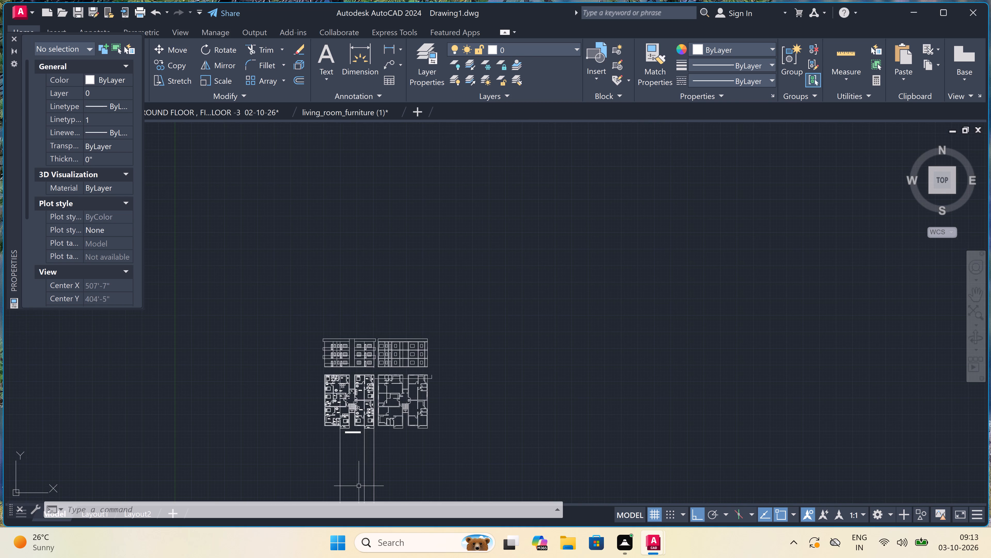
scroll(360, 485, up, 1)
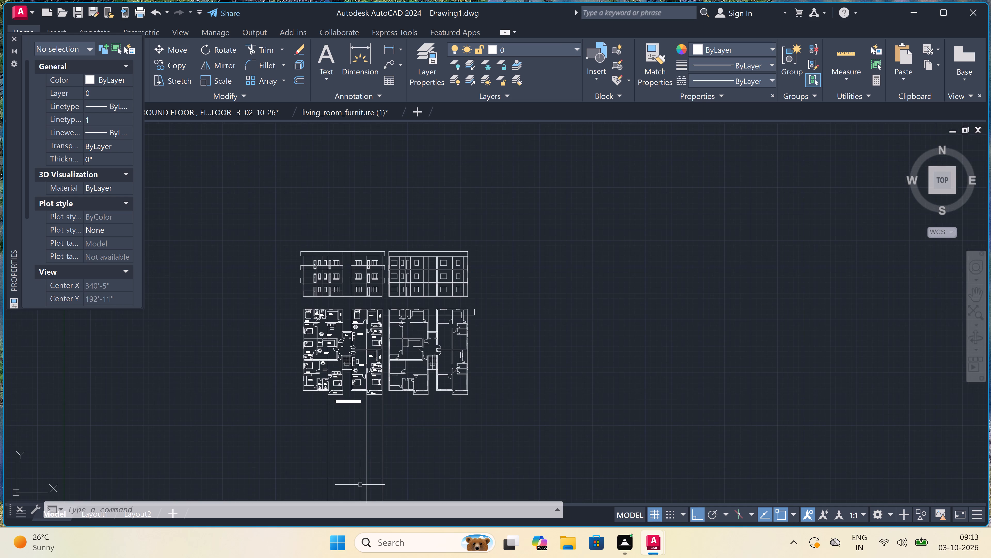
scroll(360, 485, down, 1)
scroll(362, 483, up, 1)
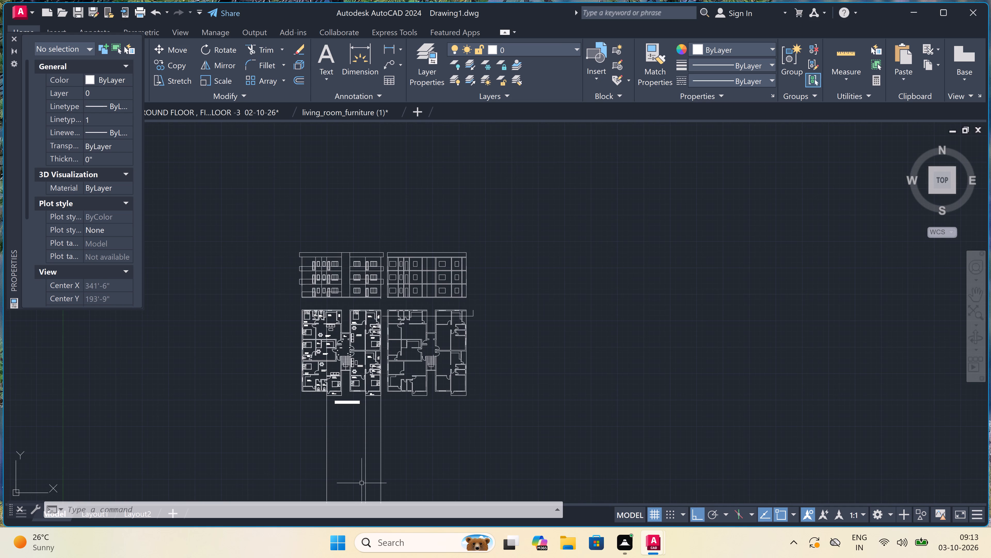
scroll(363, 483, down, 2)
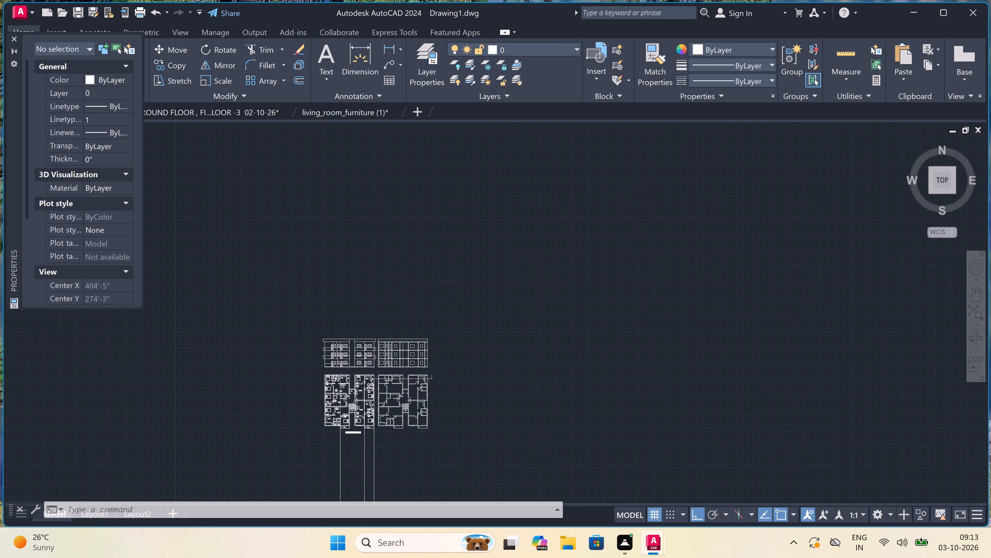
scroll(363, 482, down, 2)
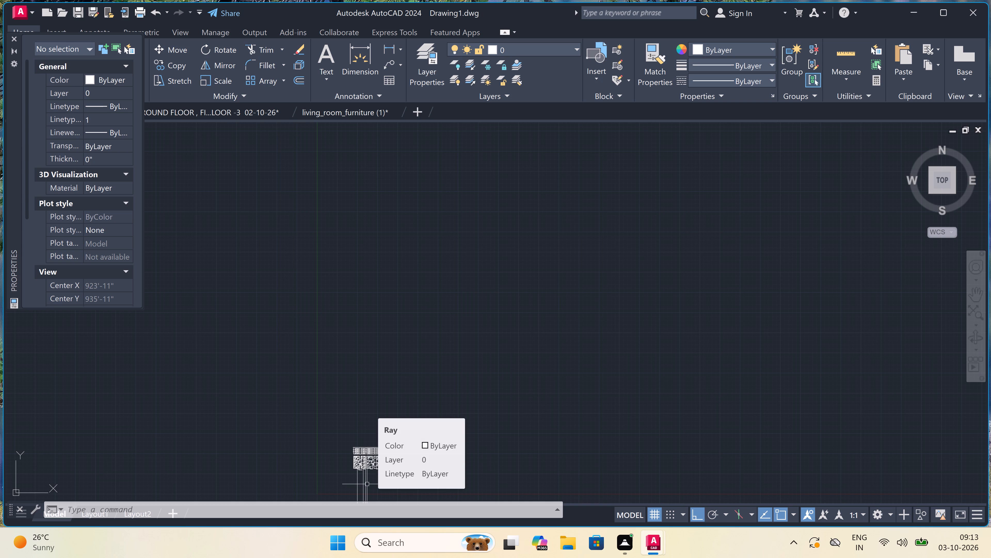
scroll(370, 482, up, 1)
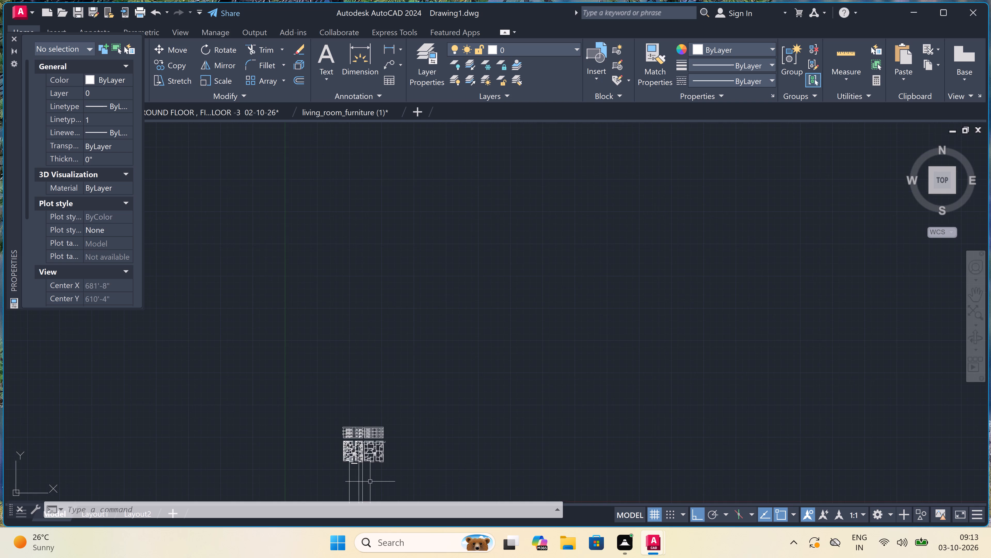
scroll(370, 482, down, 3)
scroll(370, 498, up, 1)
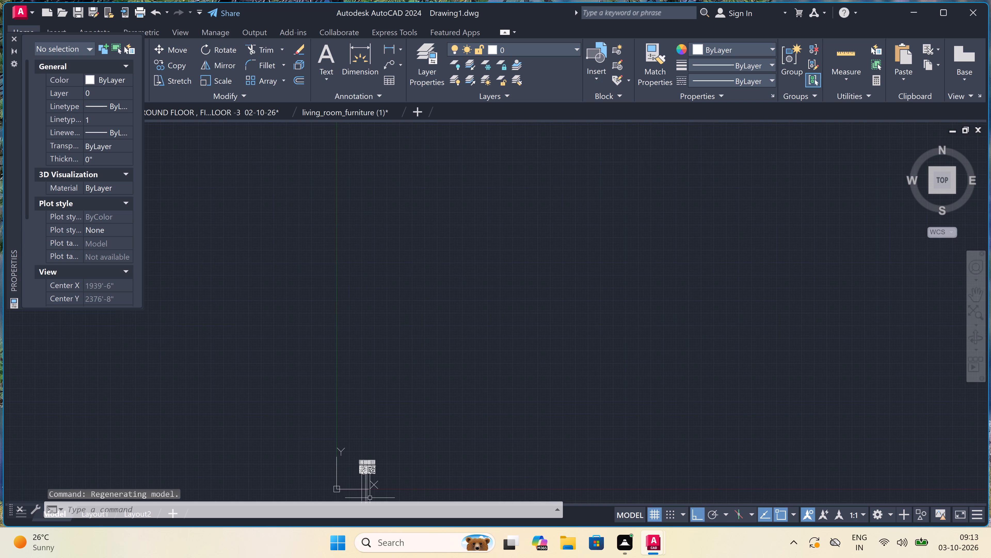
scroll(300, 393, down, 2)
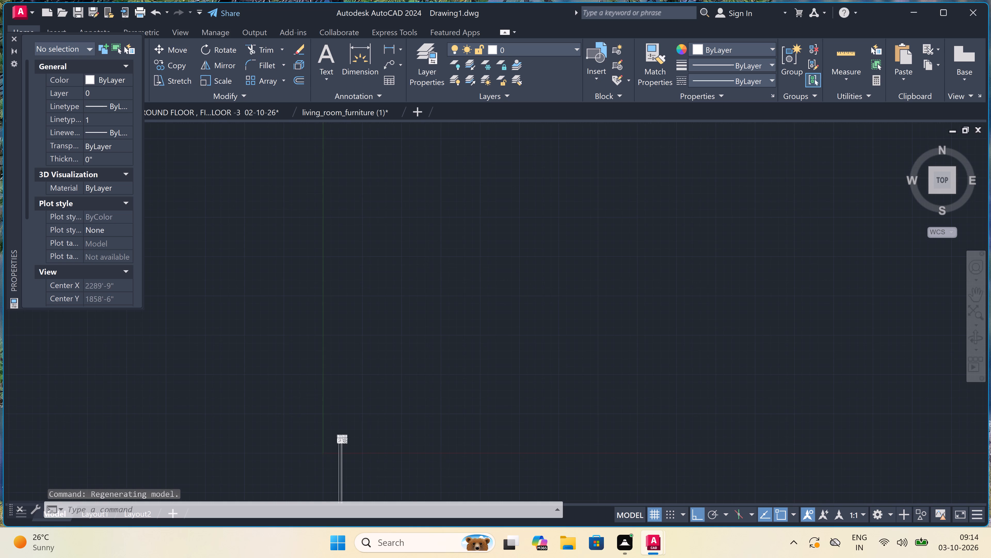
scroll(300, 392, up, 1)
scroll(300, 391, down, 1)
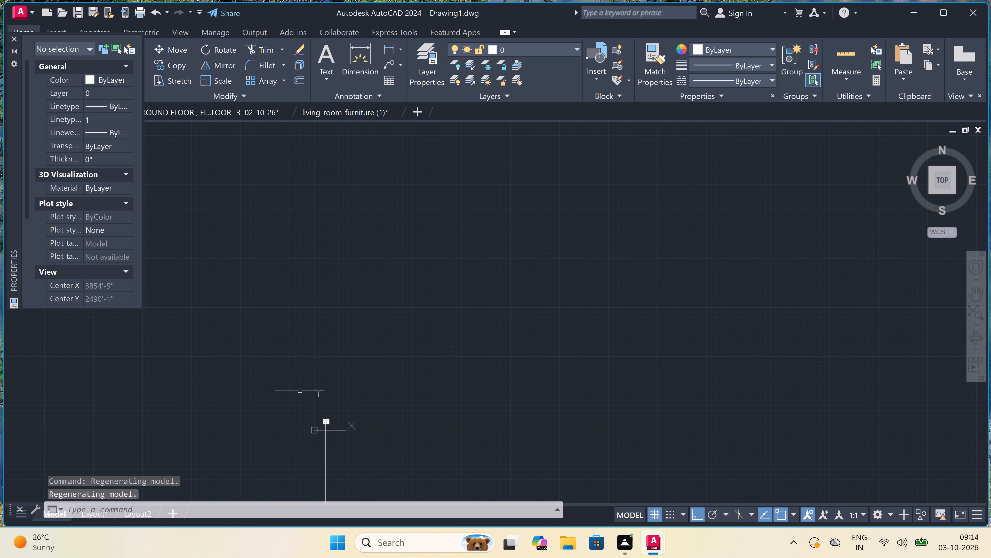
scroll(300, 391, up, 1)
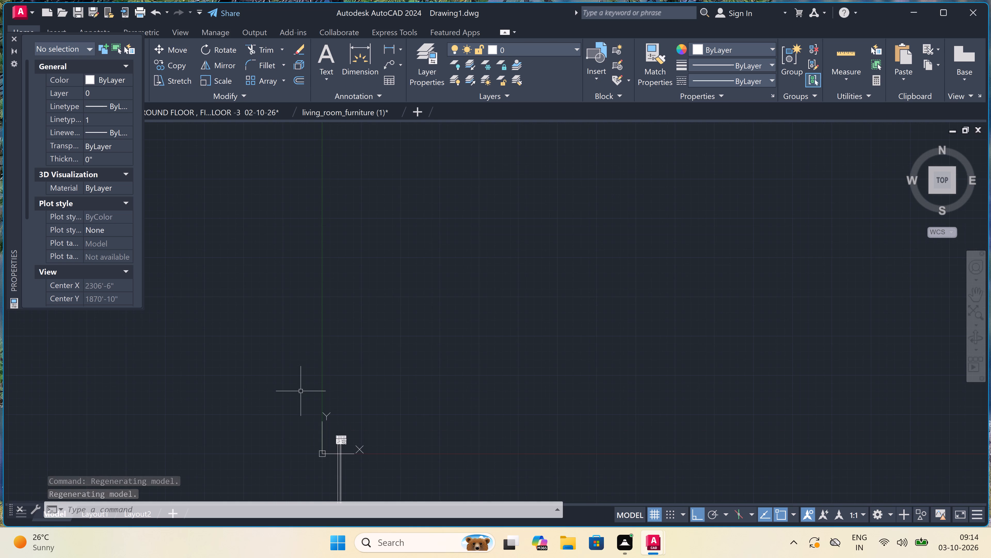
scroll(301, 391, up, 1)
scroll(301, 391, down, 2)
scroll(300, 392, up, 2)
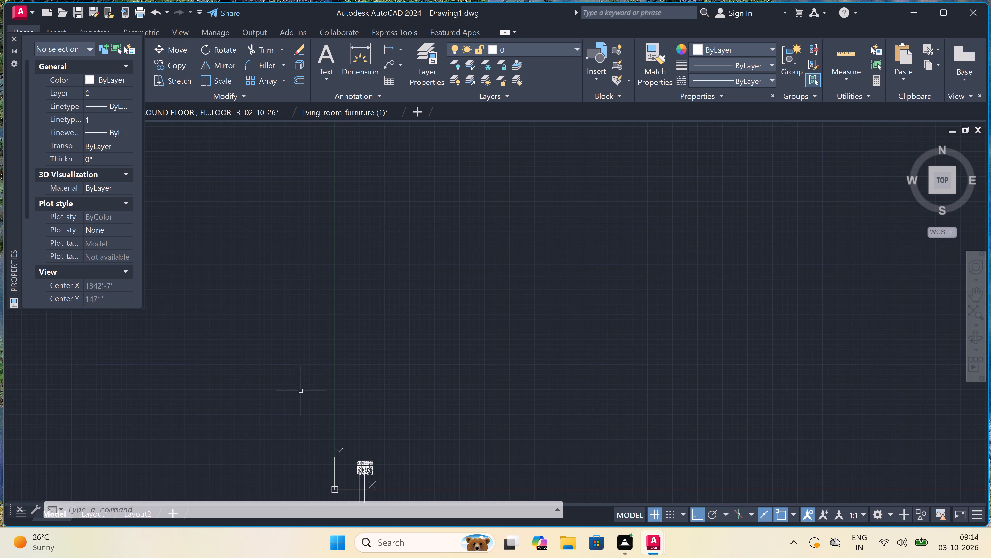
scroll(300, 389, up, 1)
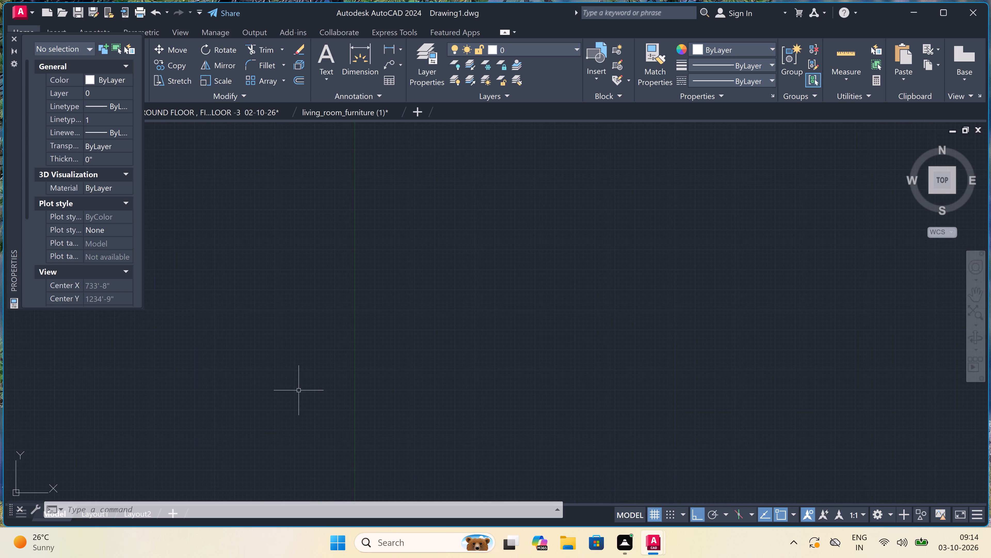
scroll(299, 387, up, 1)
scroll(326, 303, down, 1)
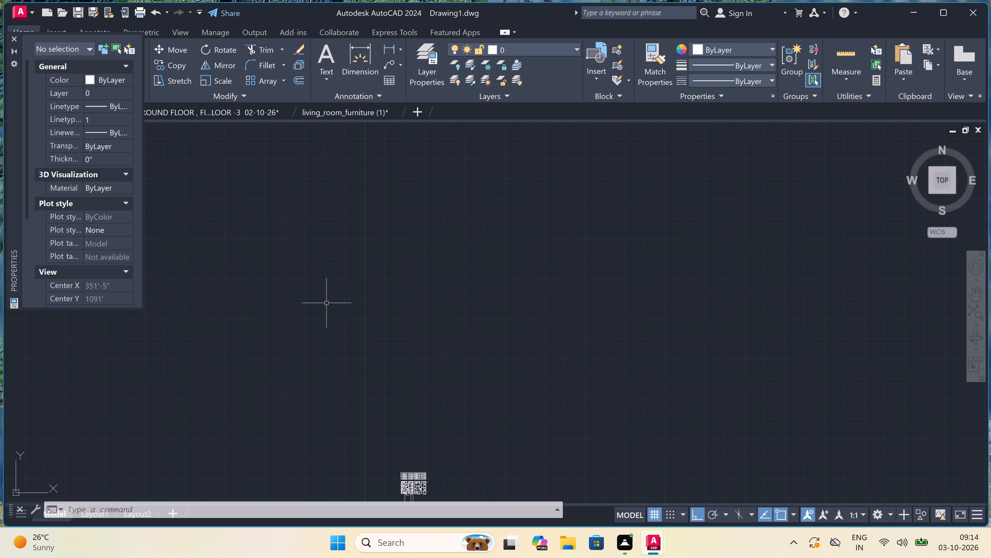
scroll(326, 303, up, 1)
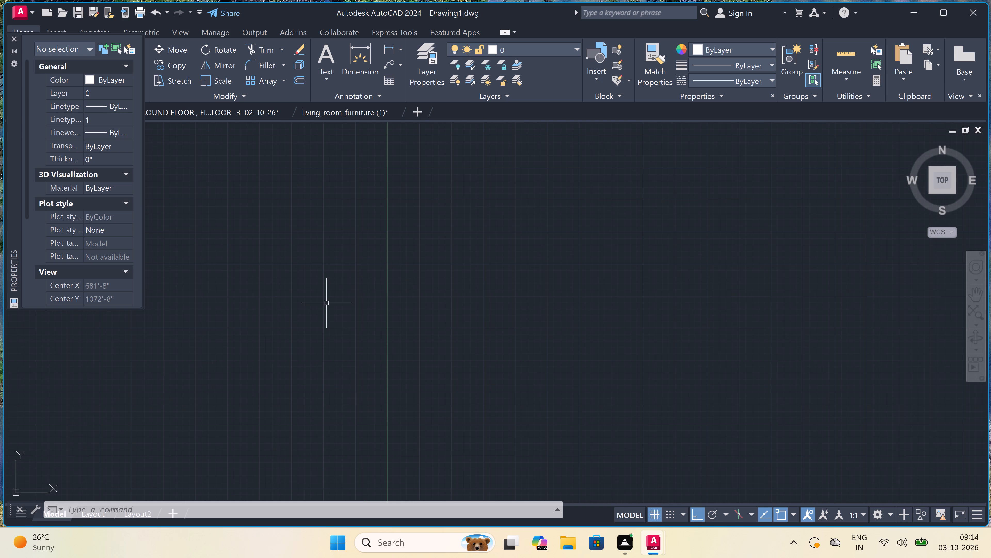
Open the Options dialog for Drawing1.dwg to view its selection settings.
right_click(326, 303)
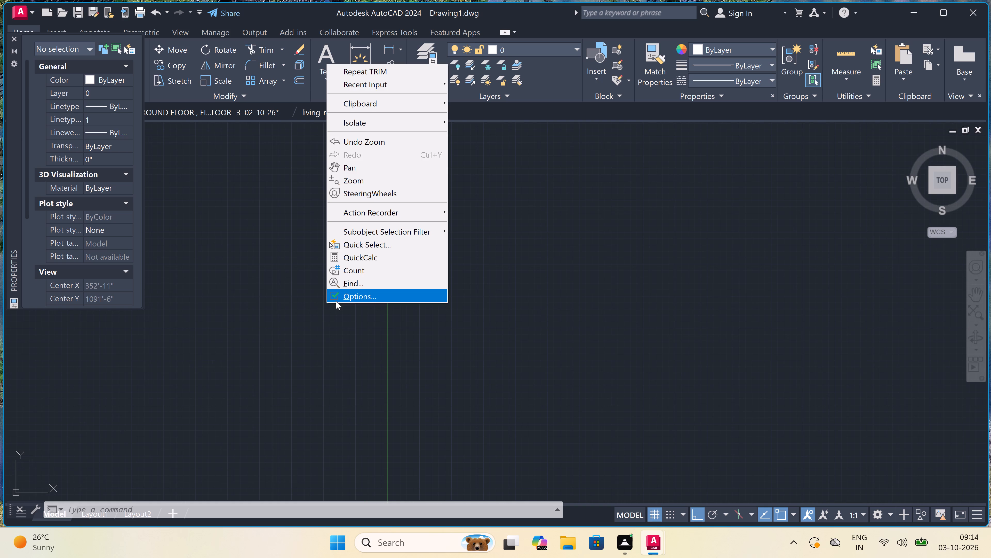
scroll(336, 301, down, 1)
scroll(336, 301, up, 1)
scroll(336, 301, down, 1)
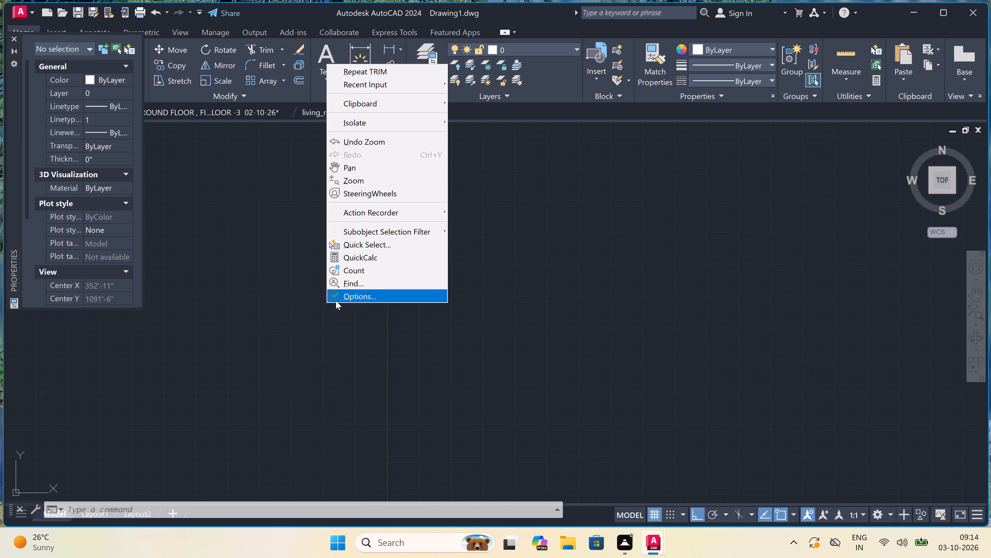
right_click(336, 301)
scroll(307, 281, down, 1)
scroll(307, 281, up, 1)
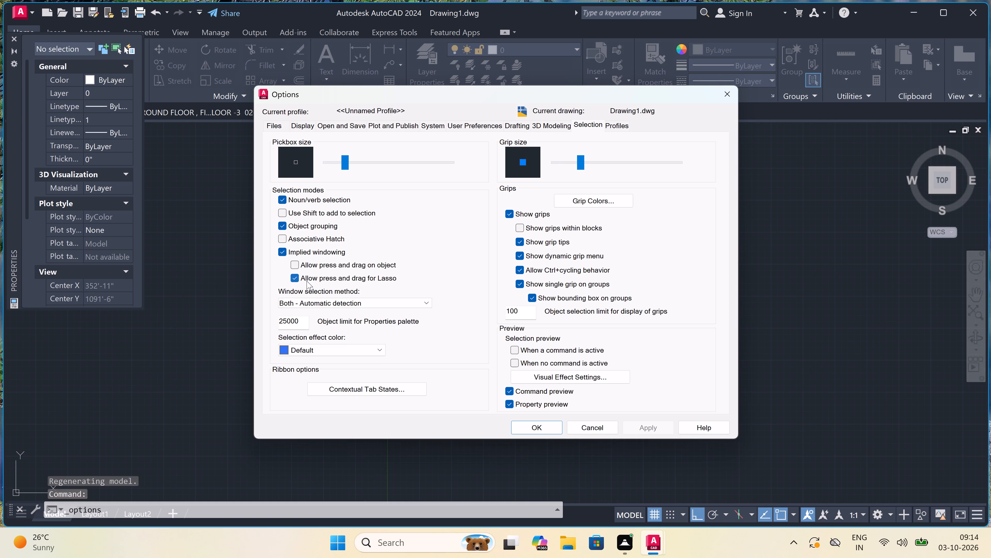
scroll(307, 281, down, 1)
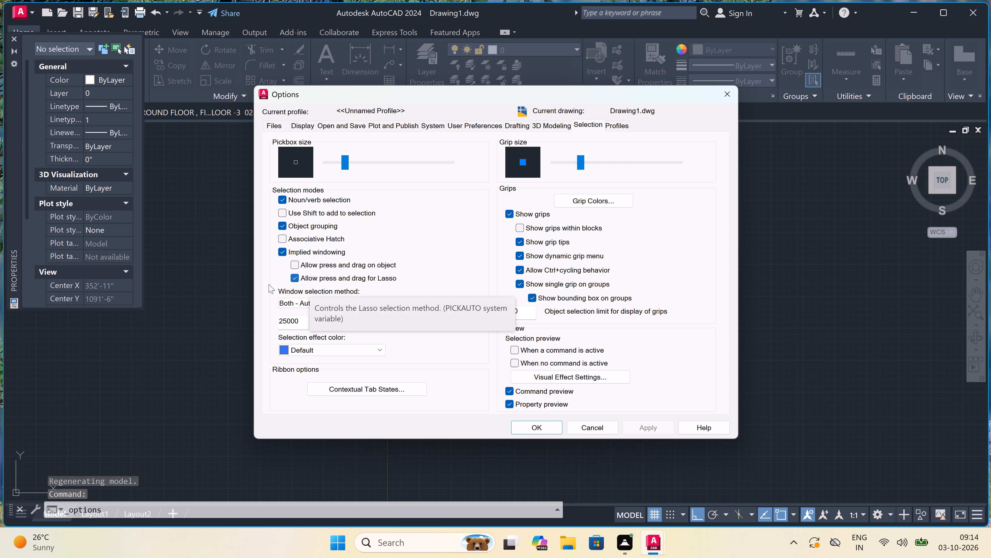
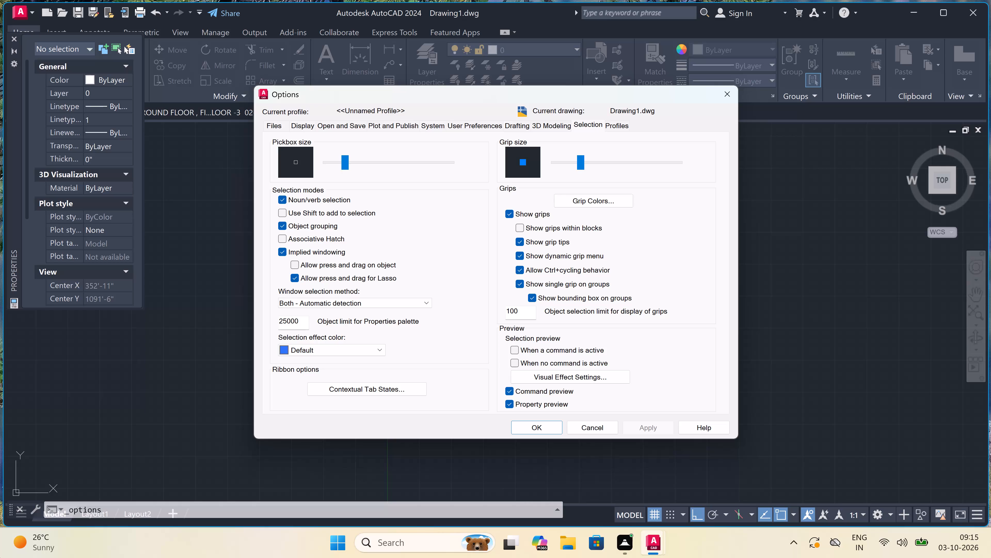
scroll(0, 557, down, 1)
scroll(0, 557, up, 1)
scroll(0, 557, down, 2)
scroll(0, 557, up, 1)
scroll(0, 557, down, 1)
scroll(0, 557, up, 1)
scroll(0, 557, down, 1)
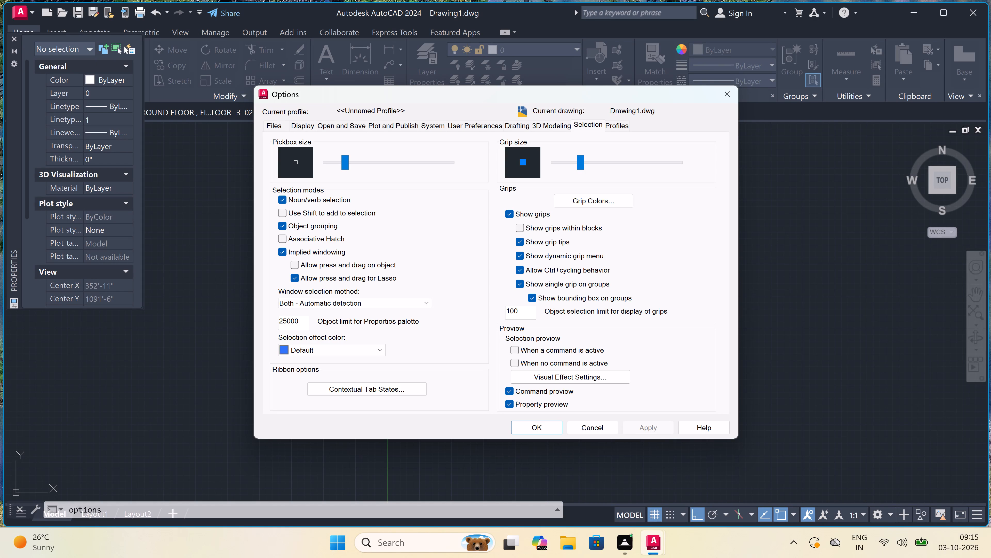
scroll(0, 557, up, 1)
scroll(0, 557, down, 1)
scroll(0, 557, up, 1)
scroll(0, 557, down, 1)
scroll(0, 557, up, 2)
Close the Options dialog without changing any selection settings.
double_click(726, 91)
Examine the furnished first floor plan, the unfurnished plan beside it and the elevations above both plans.
scroll(461, 321, down, 3)
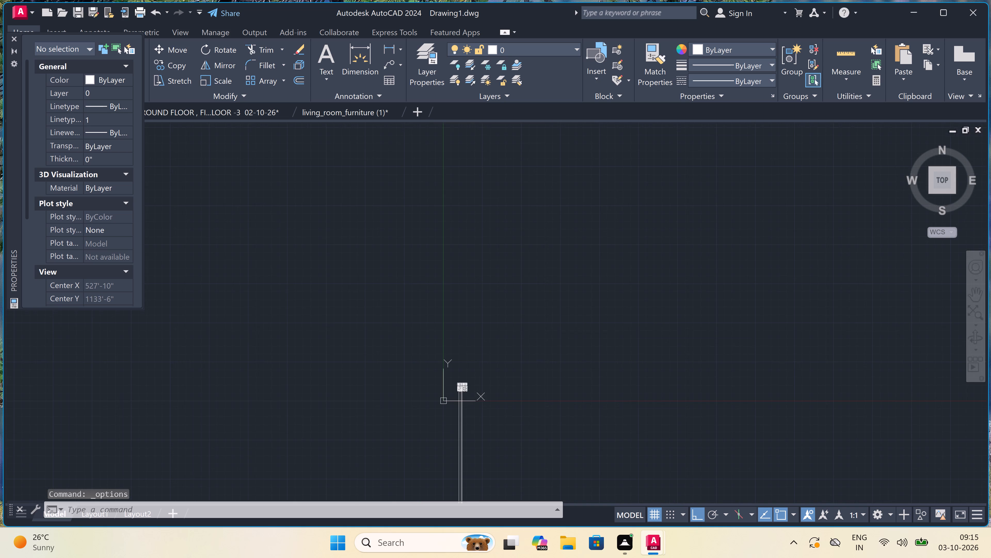
scroll(459, 349, up, 2)
scroll(460, 350, down, 3)
scroll(464, 366, up, 4)
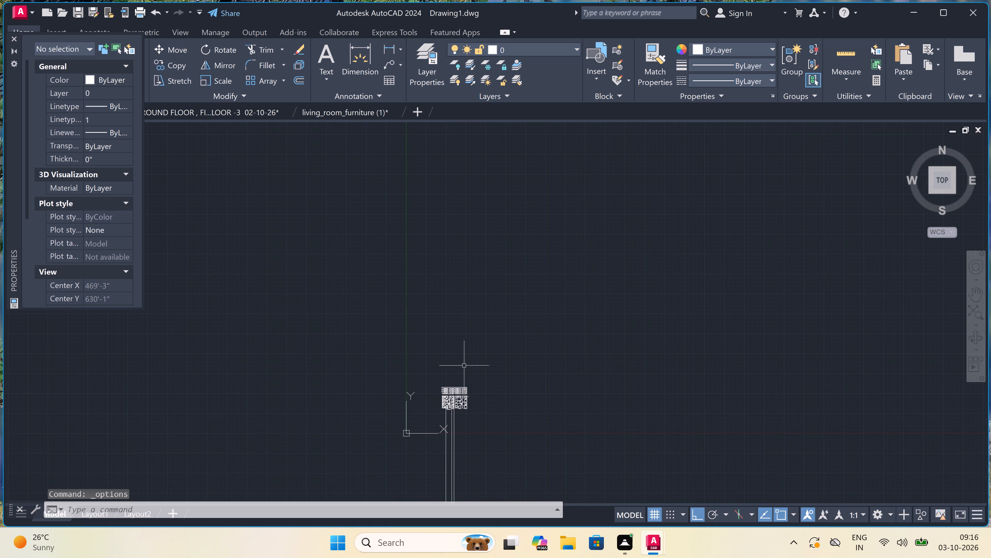
scroll(455, 423, up, 3)
scroll(456, 396, up, 4)
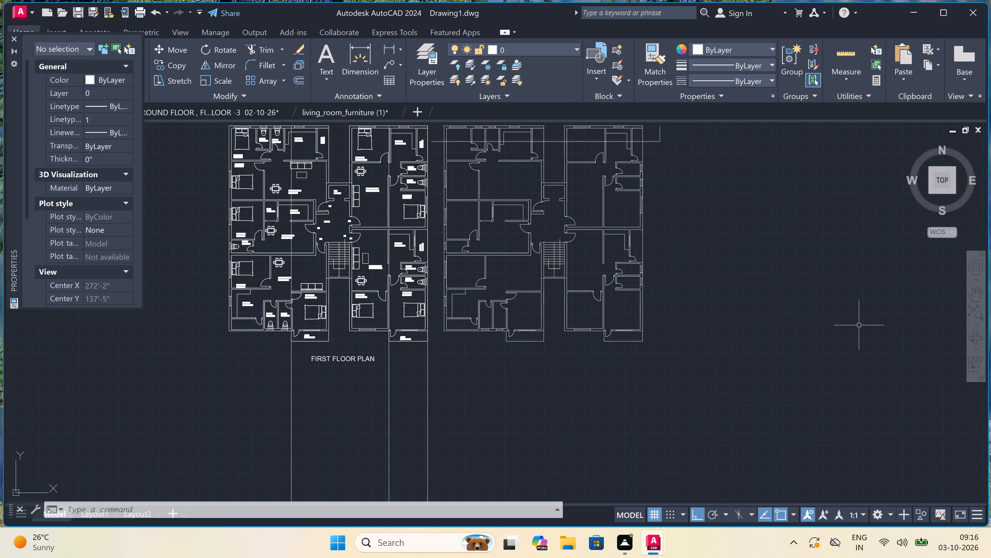
scroll(639, 343, down, 4)
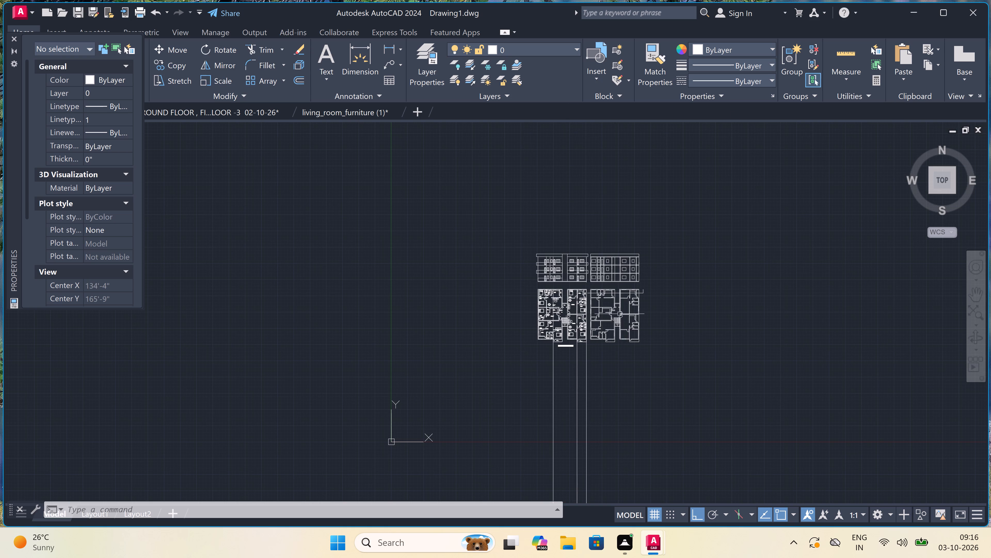
scroll(637, 260, up, 3)
scroll(638, 269, down, 1)
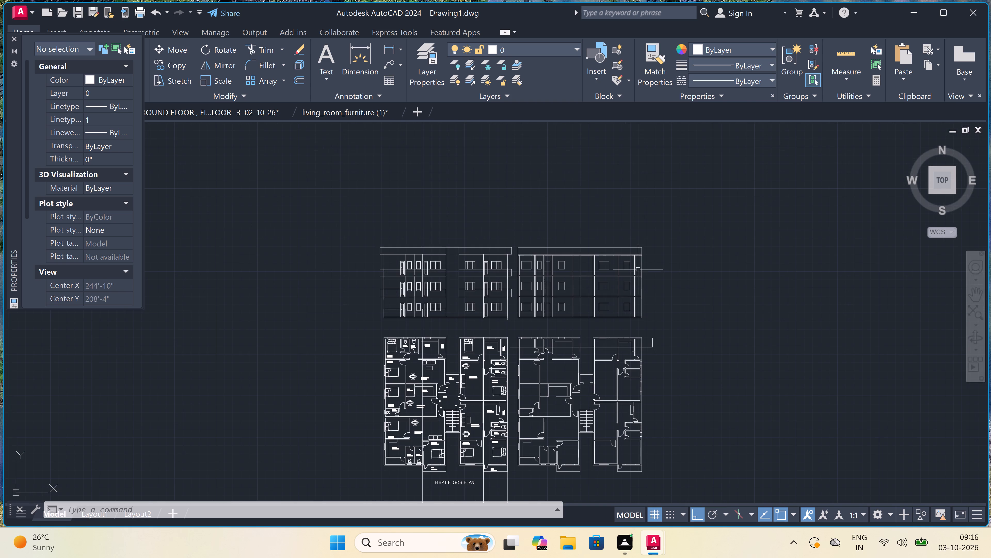
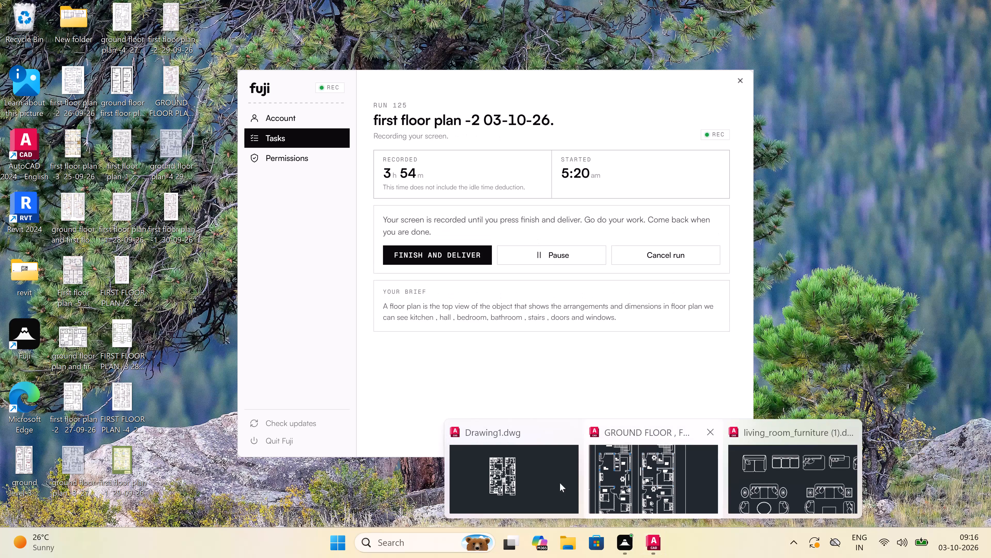
In Drawing1.dwg, draw a sloped line from the roof band's lower left corner down to the outer wall on the left-hand elevation.
click(545, 476)
scroll(516, 372, down, 2)
scroll(497, 332, up, 2)
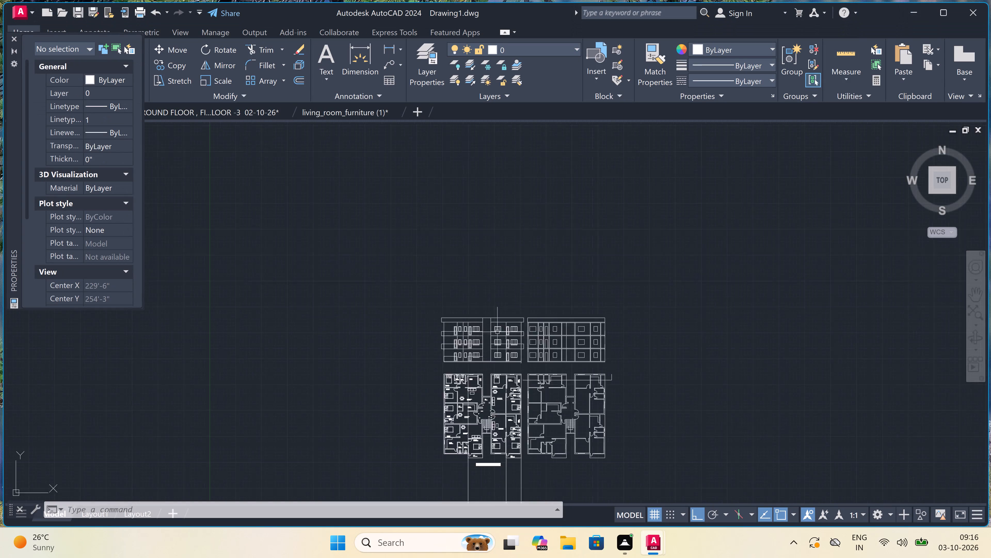
scroll(497, 332, up, 1)
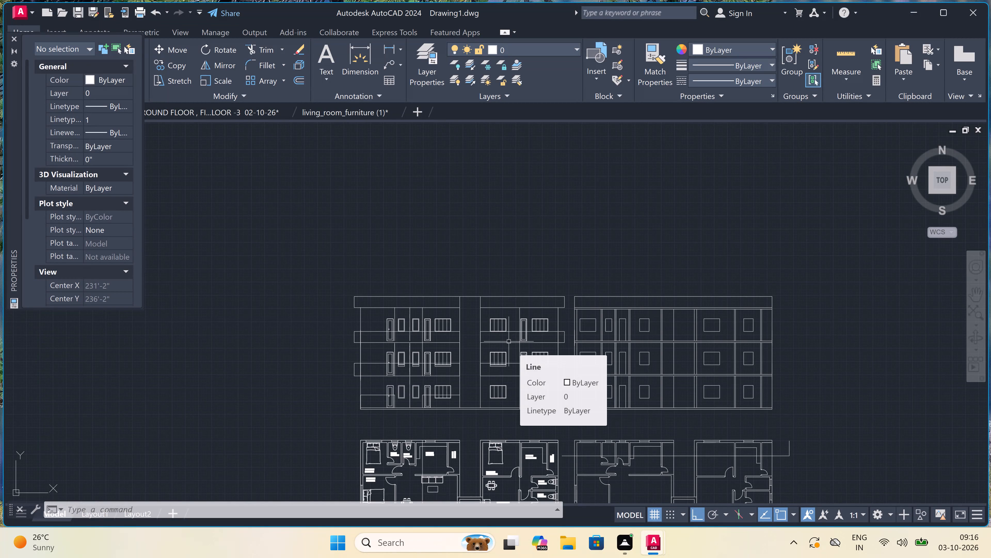
key(Escape)
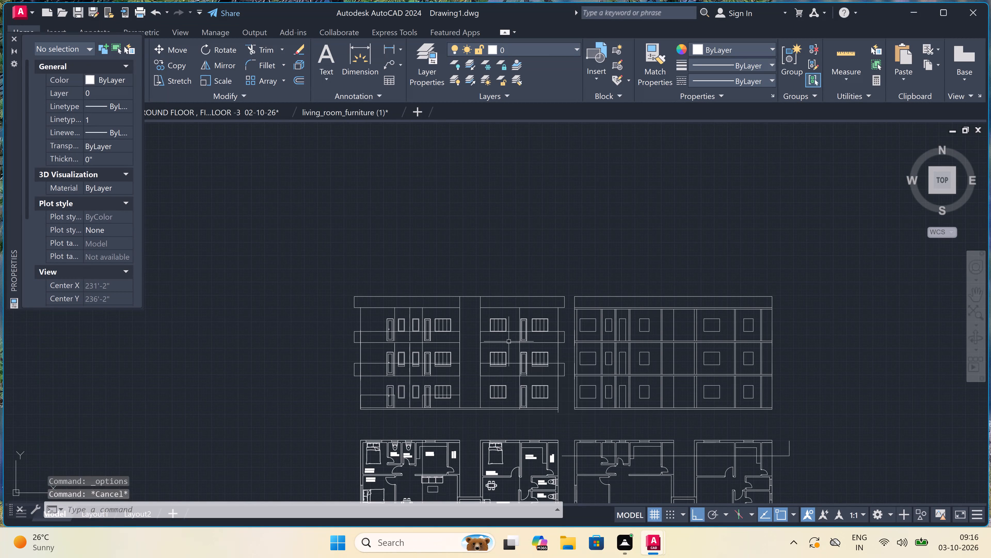
text(L)
key(space)
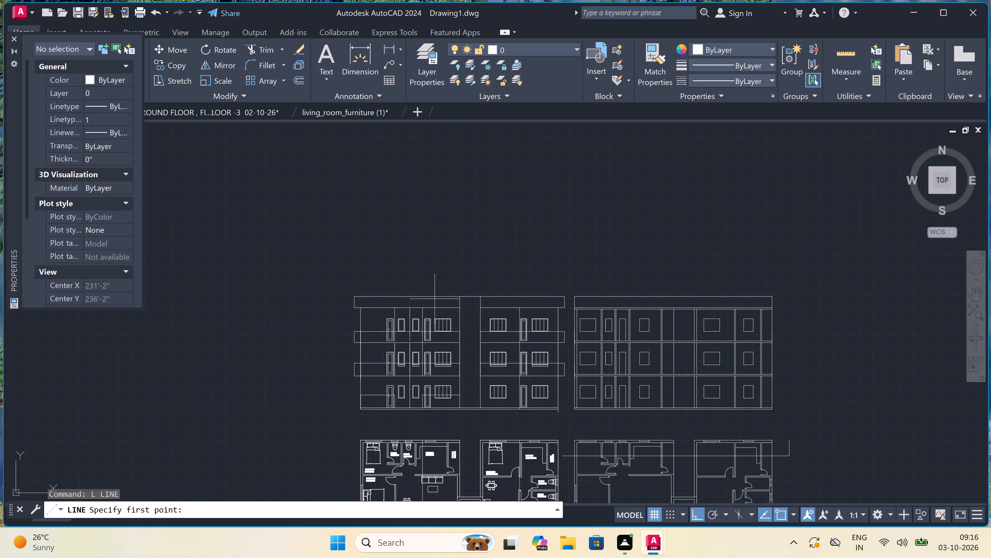
scroll(352, 302, up, 3)
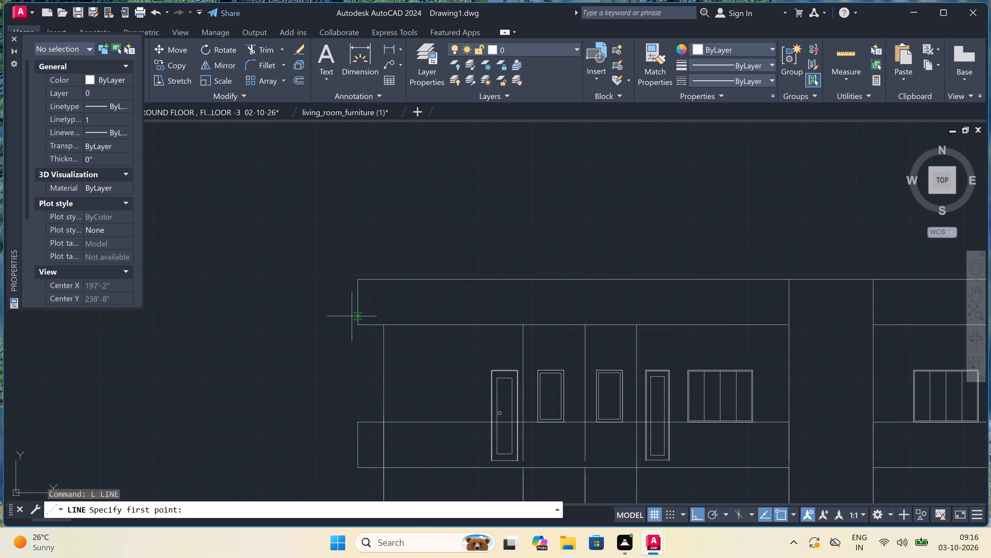
click(355, 327)
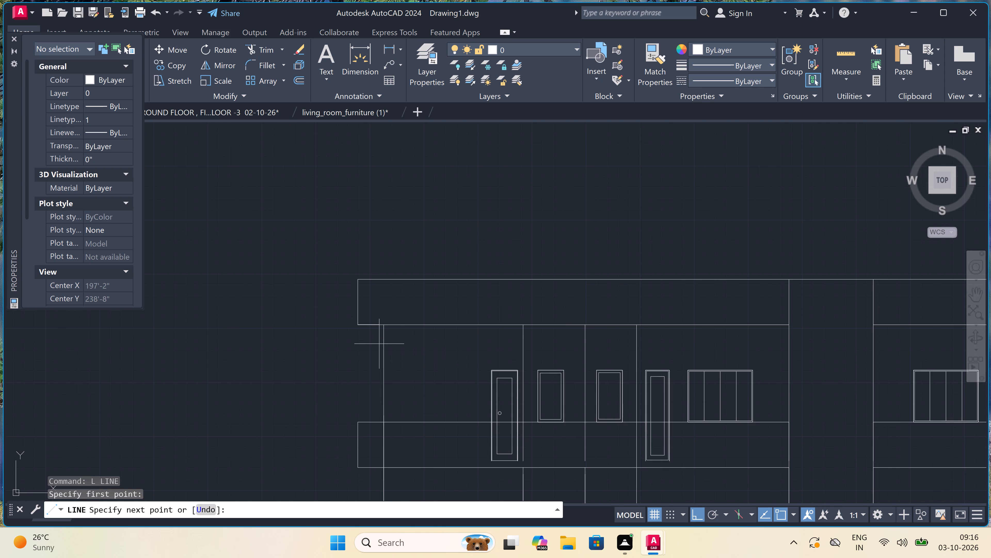
key(F8)
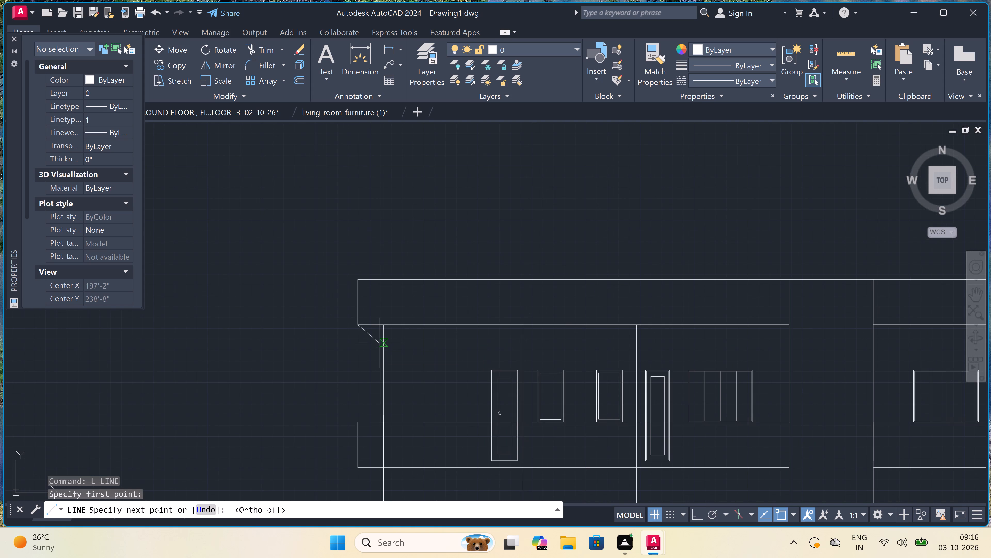
click(380, 338)
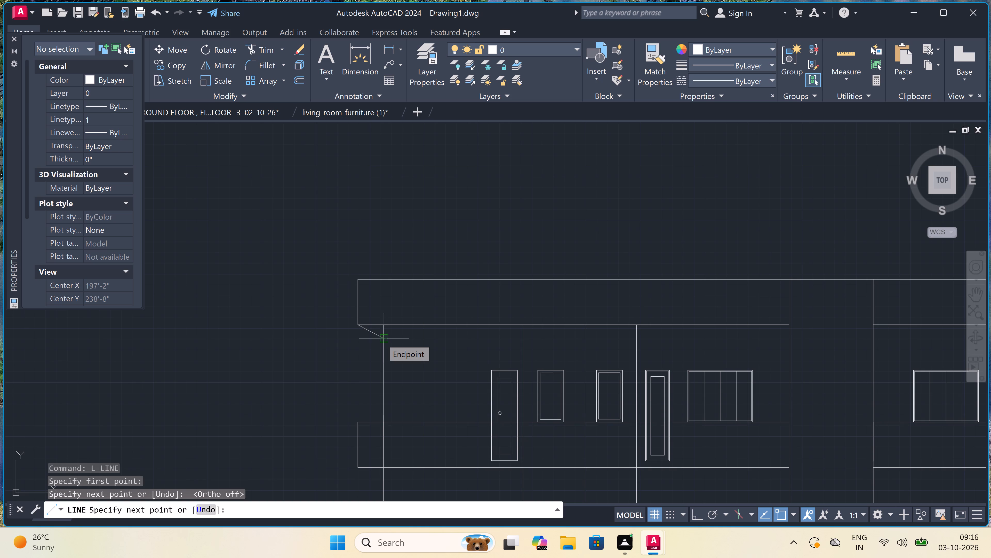
key(Escape)
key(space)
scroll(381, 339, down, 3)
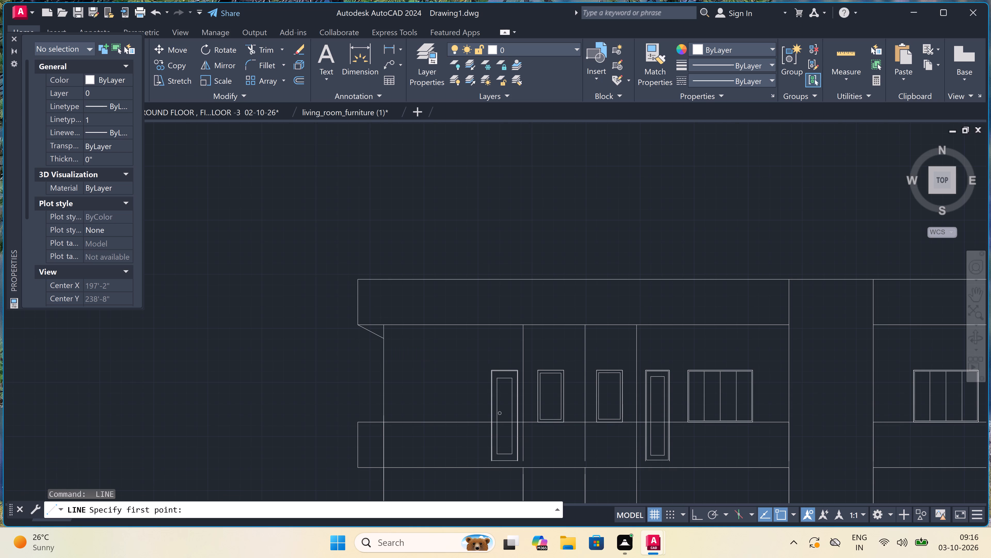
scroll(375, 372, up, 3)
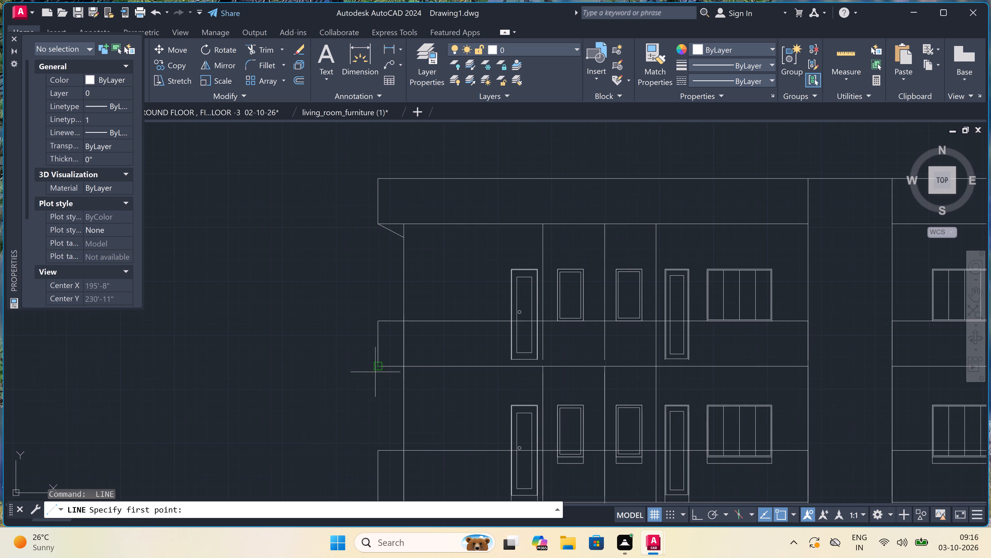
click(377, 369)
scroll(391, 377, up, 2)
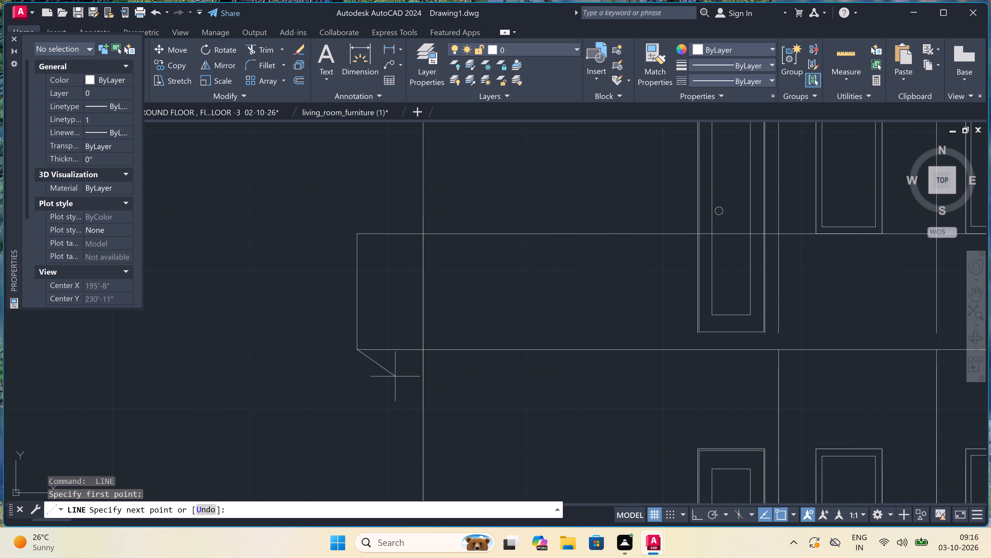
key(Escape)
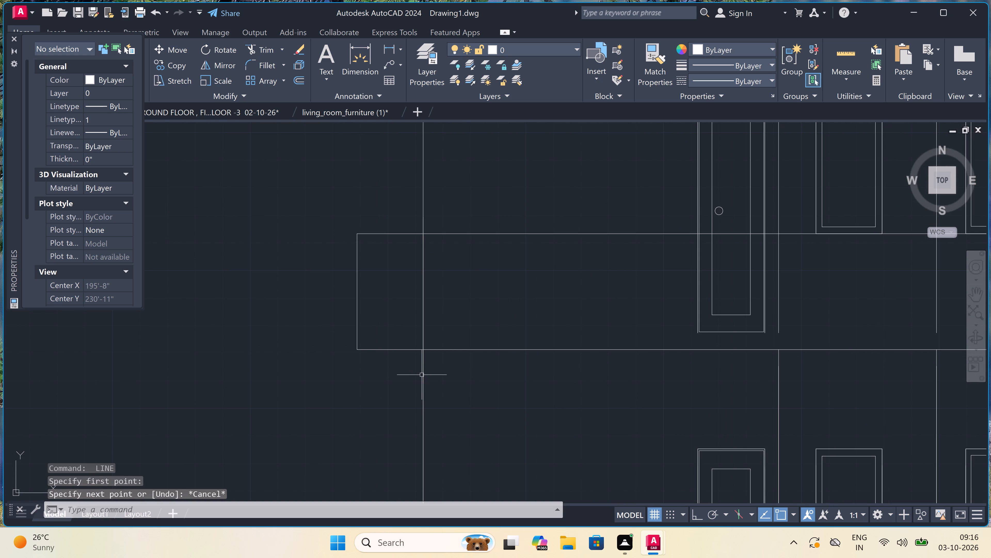
Draw a sloped line from the same roof band's lower right corner to the outer wall, about 2' across and 1'-1" down.
key(space)
scroll(421, 374, down, 4)
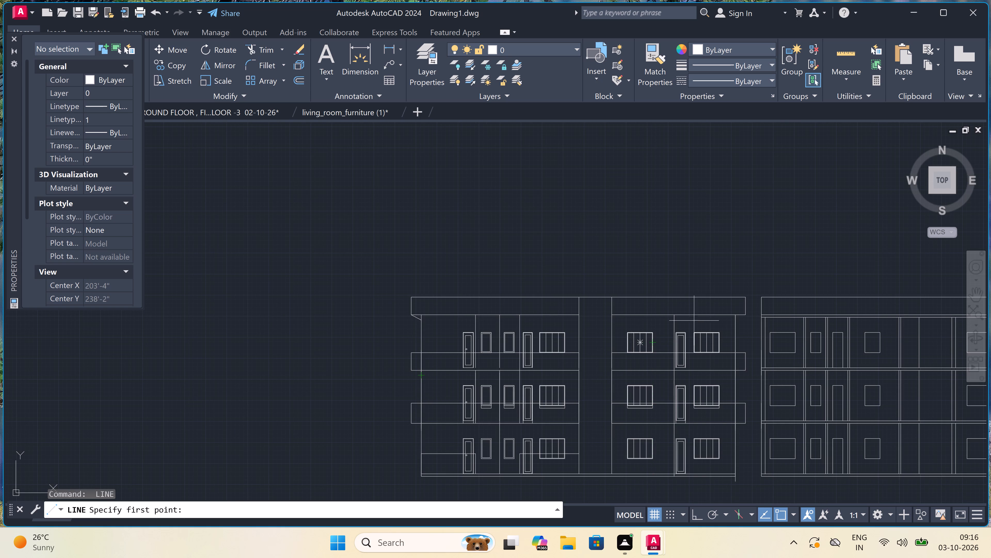
scroll(739, 306, up, 1)
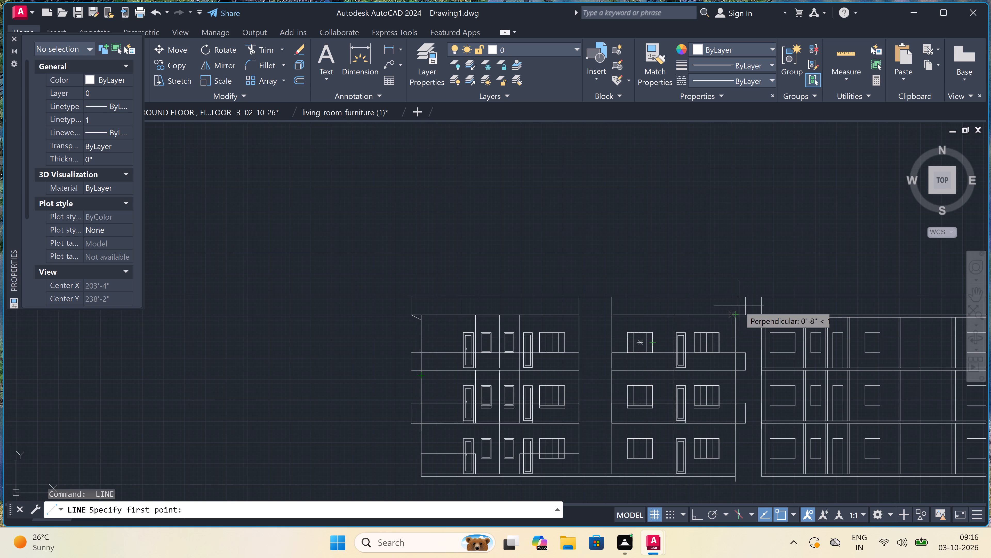
scroll(739, 306, up, 1)
double_click(756, 332)
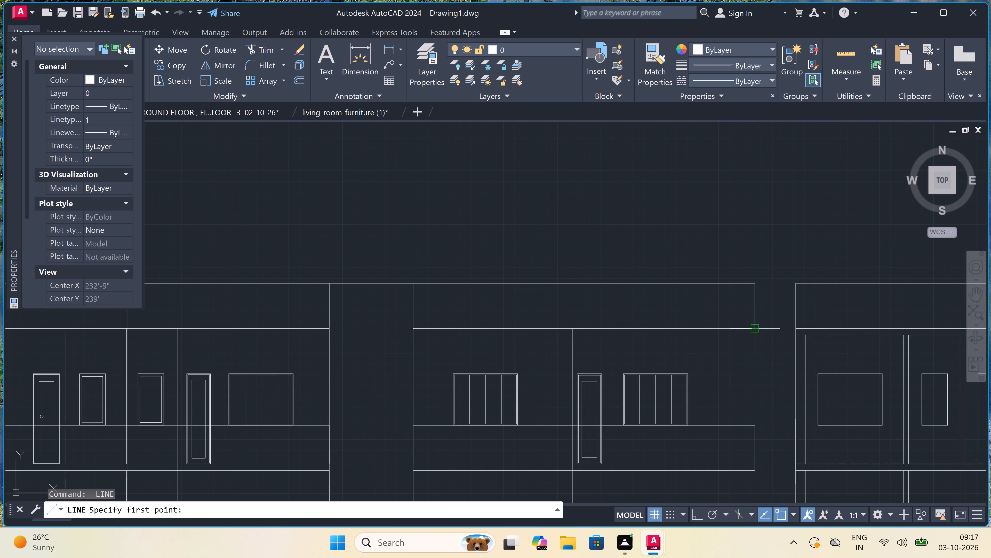
double_click(730, 343)
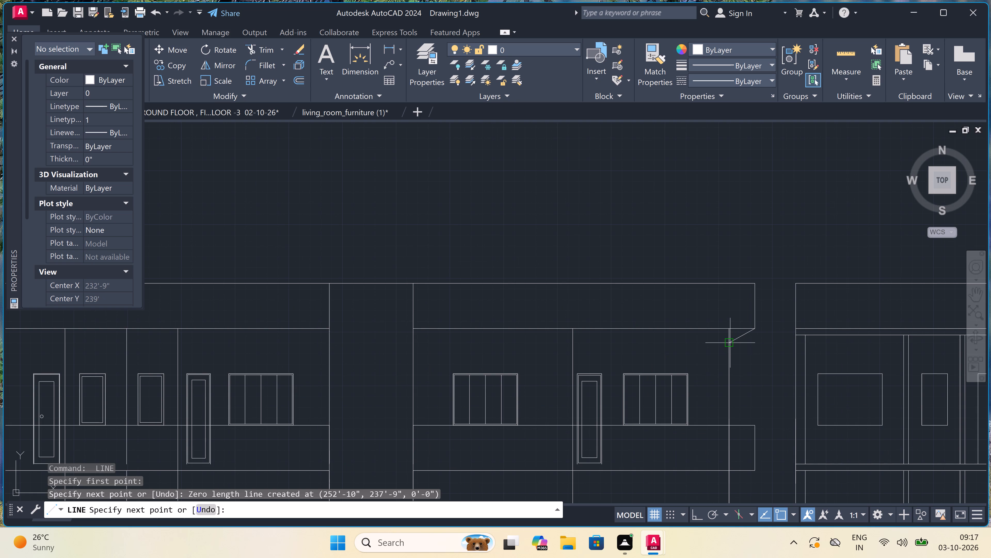
key(Escape)
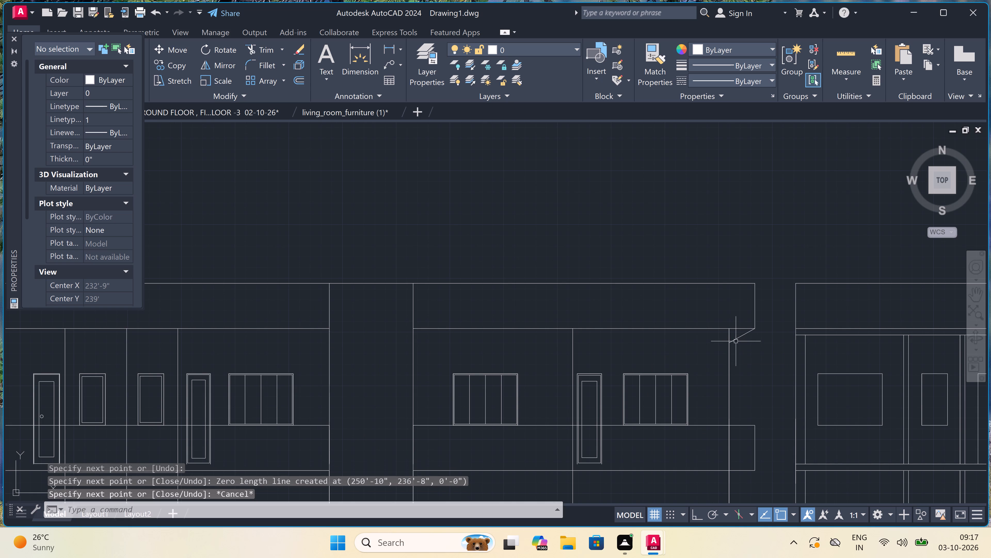
Copy both sloped corner lines straight down to the lower corners of the two projecting bands below the roof.
click(737, 332)
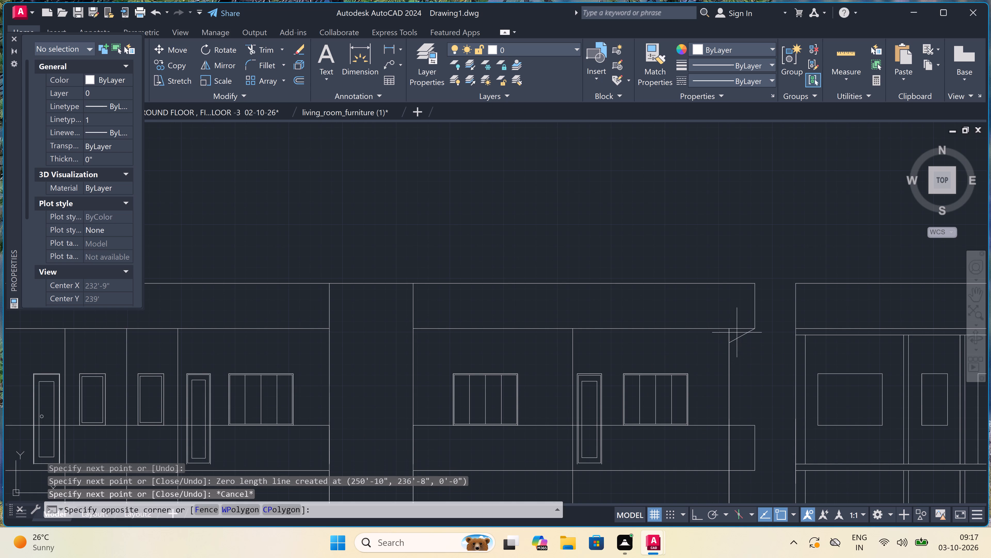
click(745, 347)
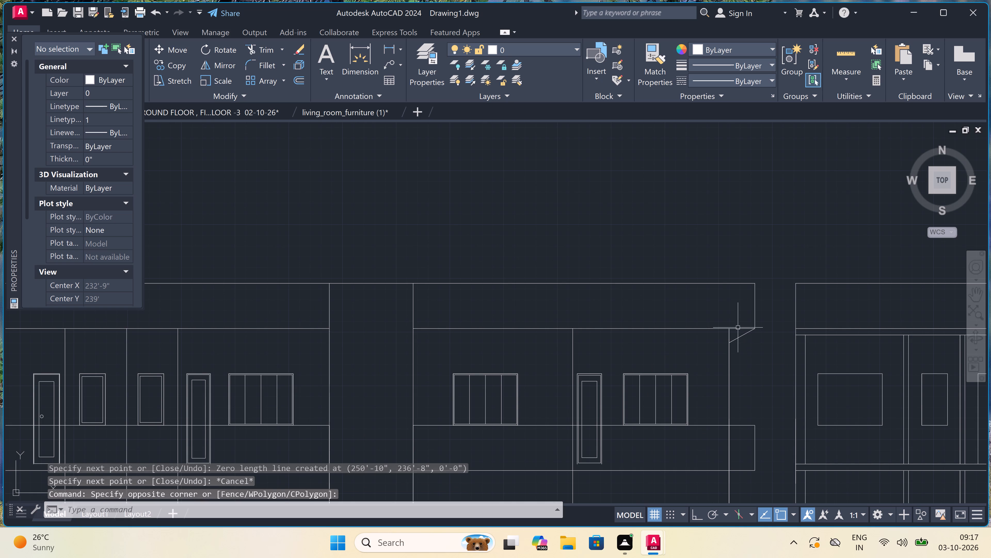
click(749, 338)
click(739, 331)
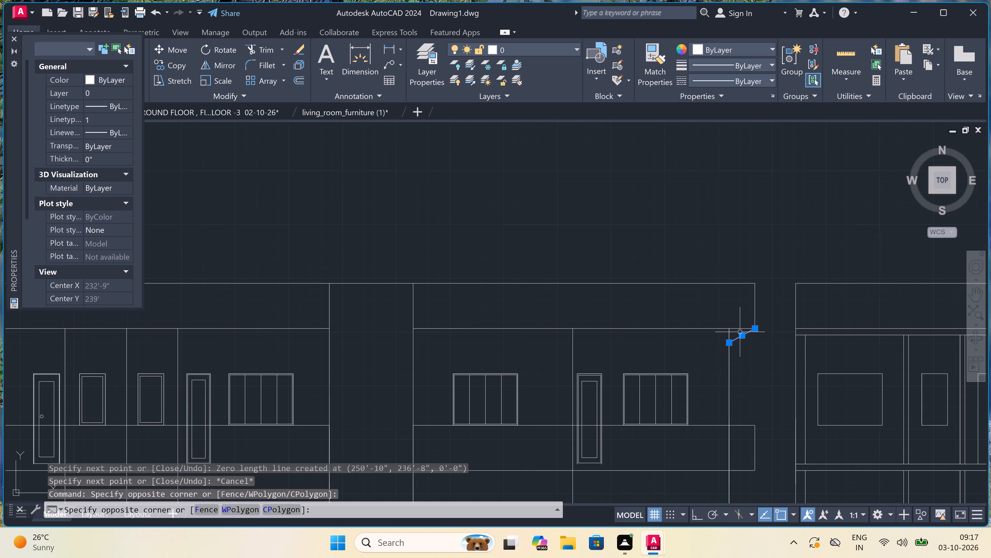
scroll(740, 332, down, 3)
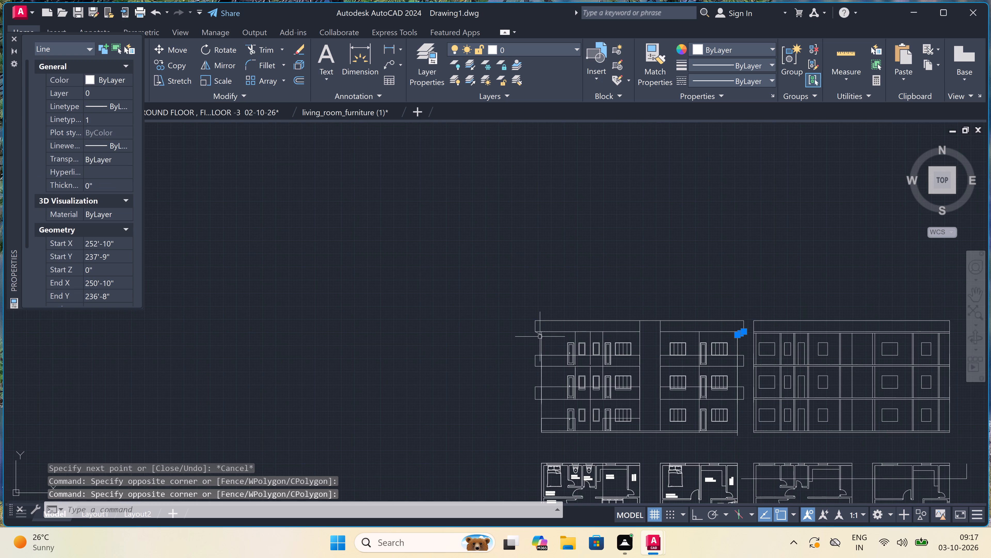
scroll(536, 334, up, 3)
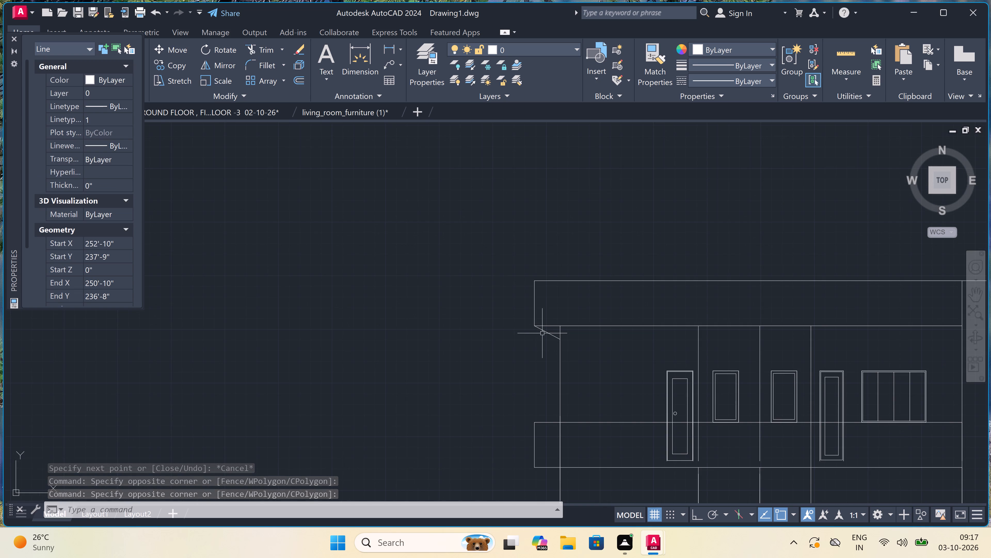
click(546, 332)
scroll(530, 336, down, 2)
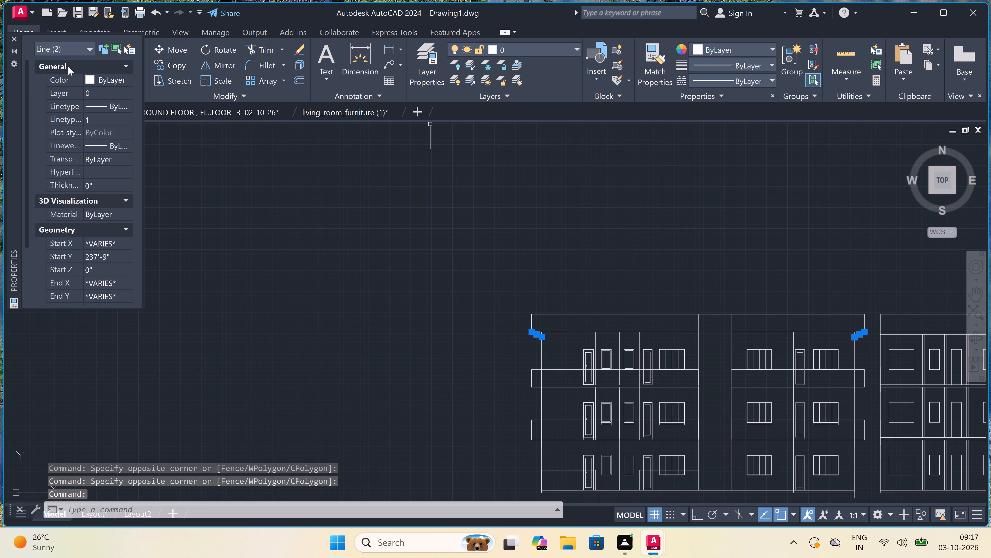
click(172, 63)
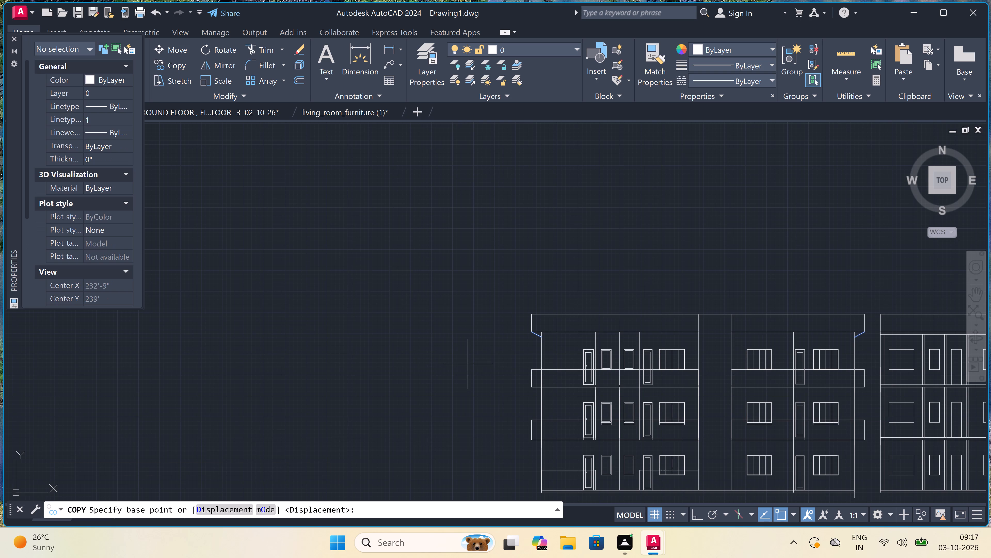
click(535, 329)
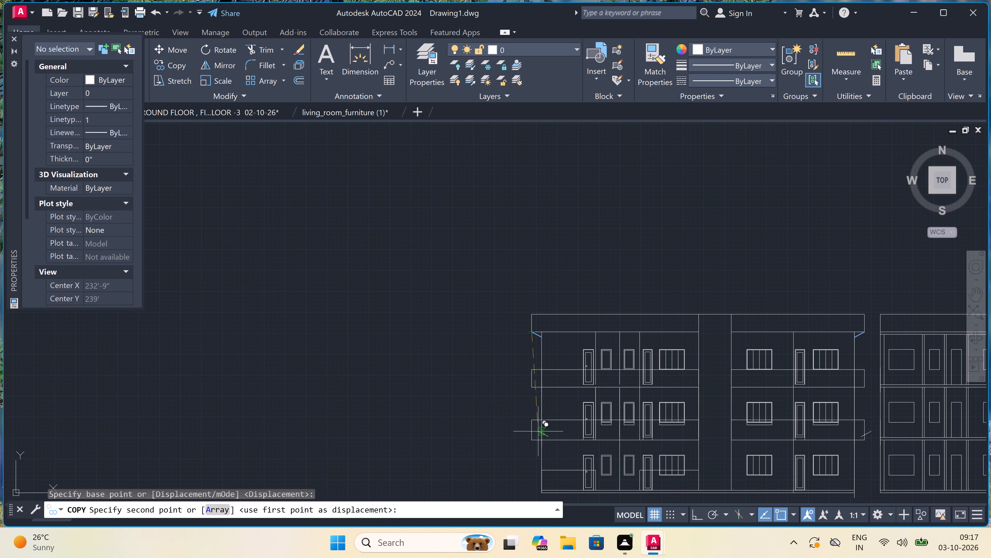
scroll(530, 399, up, 3)
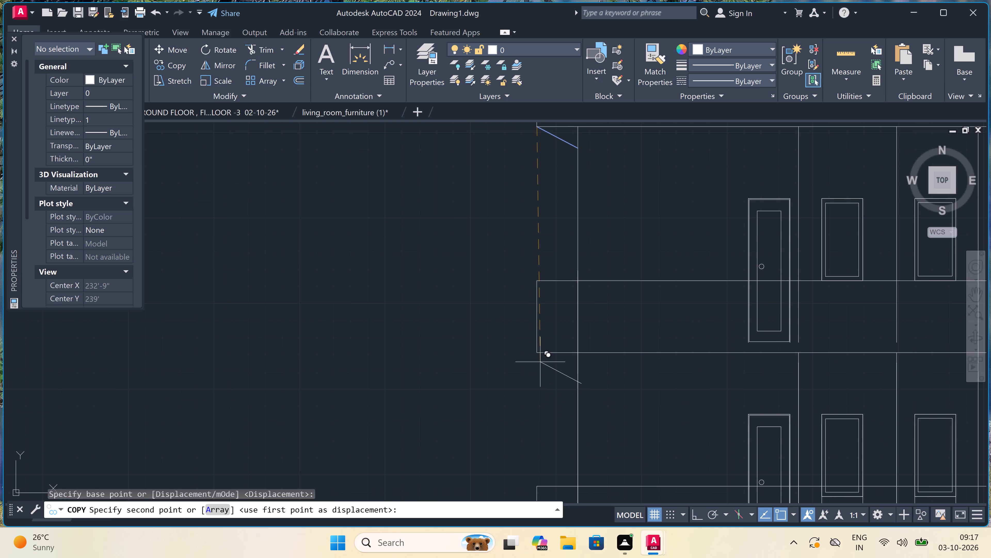
key(F8)
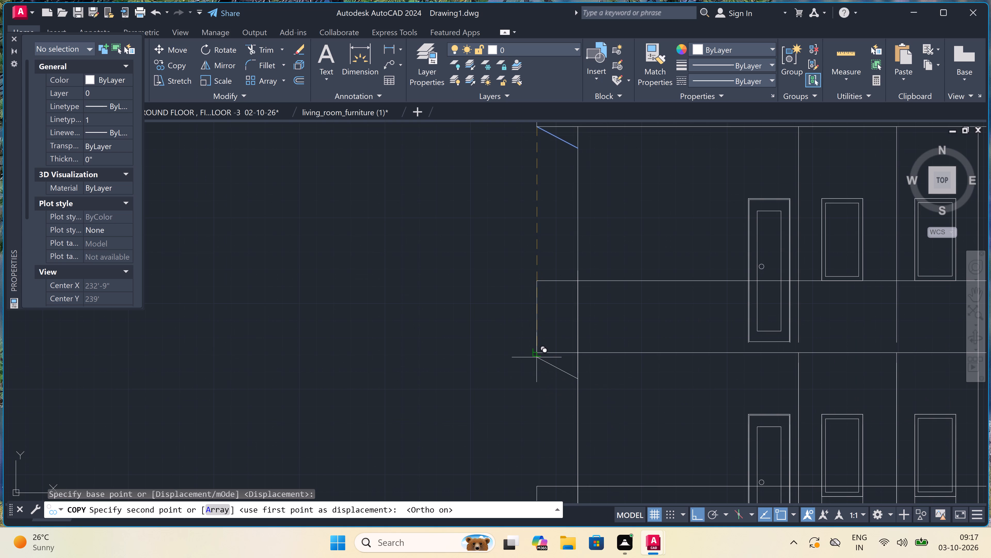
click(537, 355)
scroll(537, 355, down, 3)
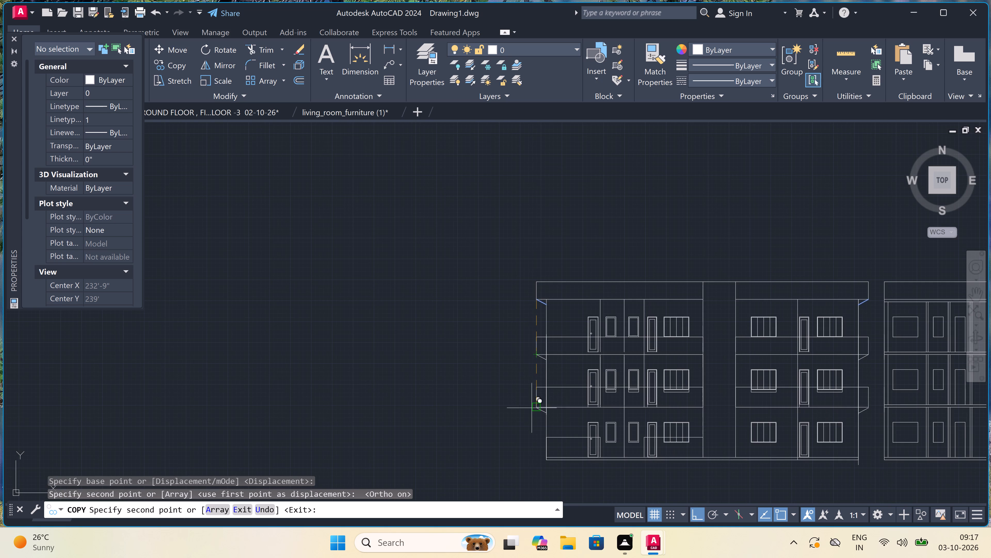
scroll(533, 411, up, 3)
click(545, 394)
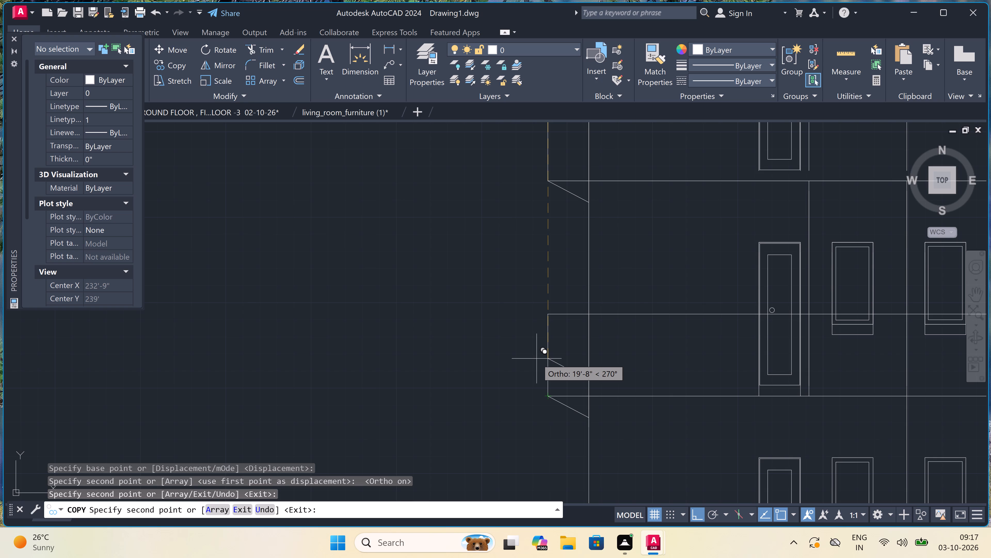
key(Escape)
Trim the ground-floor left door's frame and panel lines and its knob below the low wall line on the left-hand elevation.
text(TR)
key(space)
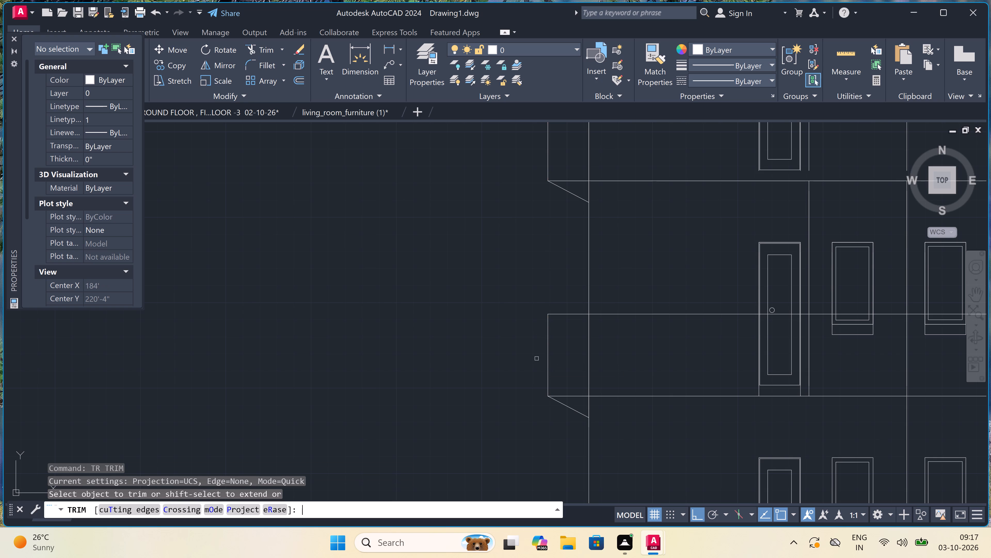
scroll(537, 359, down, 3)
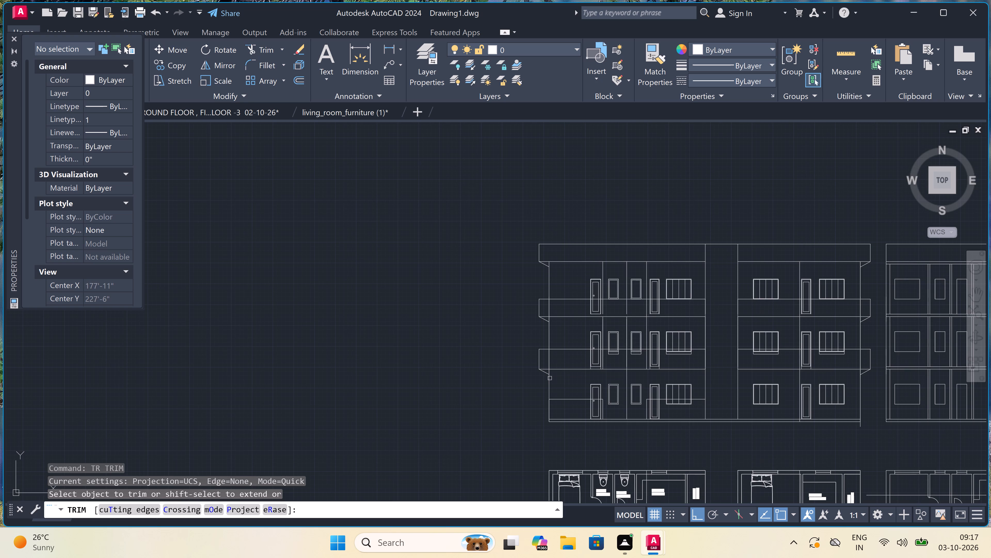
scroll(651, 416, up, 2)
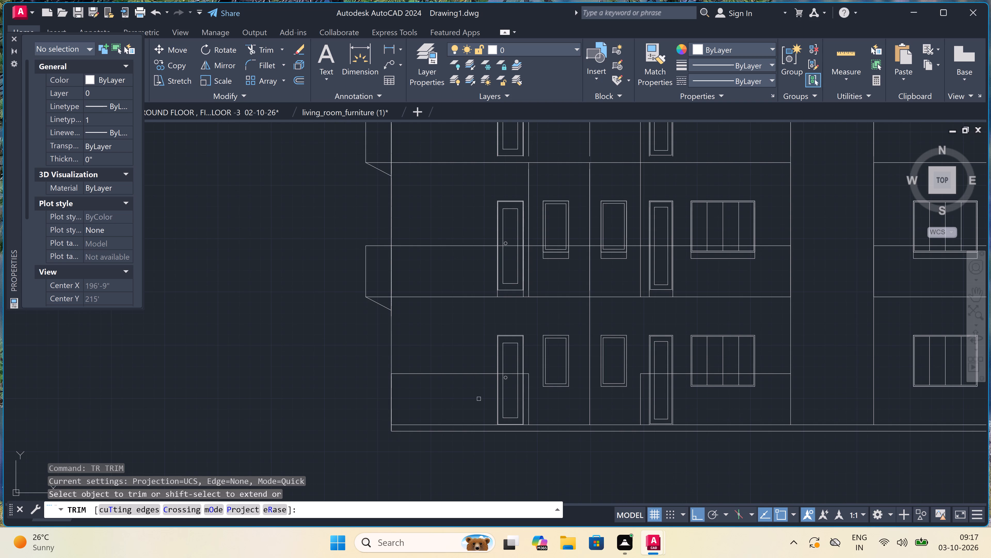
scroll(479, 399, down, 1)
scroll(479, 399, up, 2)
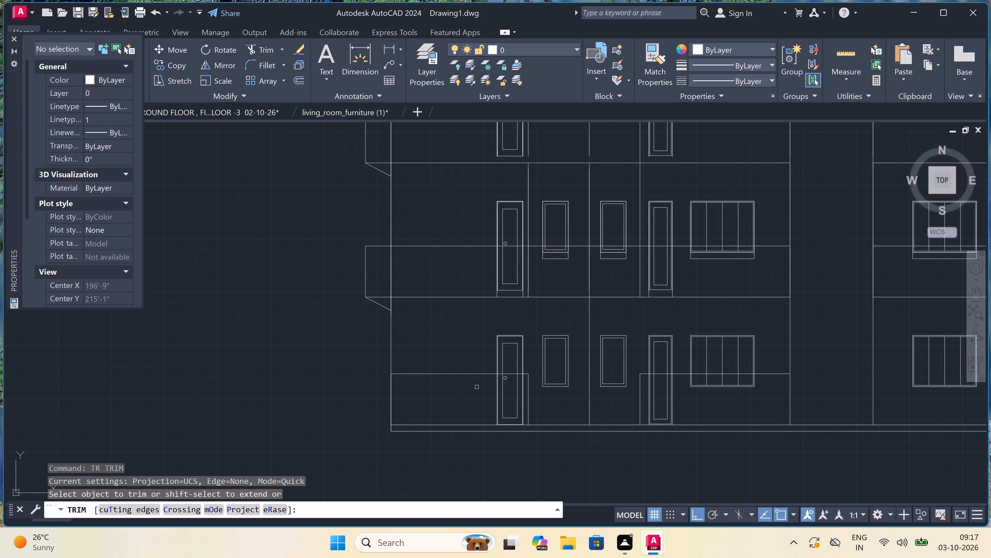
scroll(481, 384, up, 2)
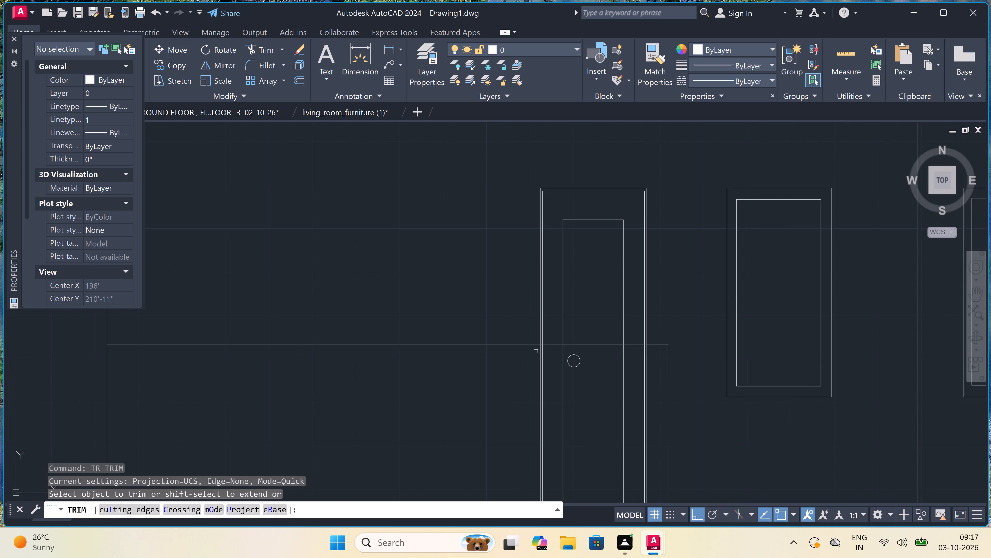
click(536, 351)
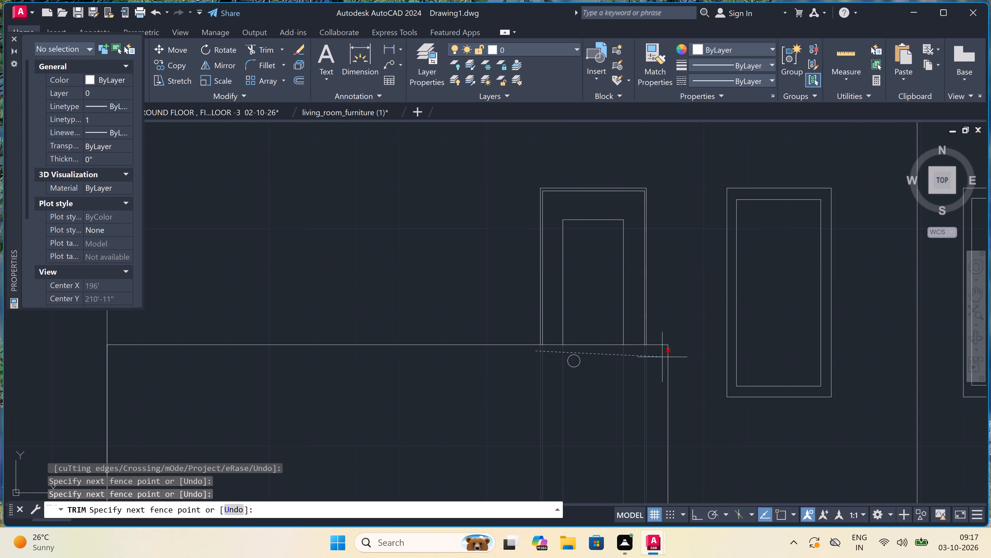
click(662, 357)
scroll(584, 358, up, 3)
click(584, 358)
click(443, 382)
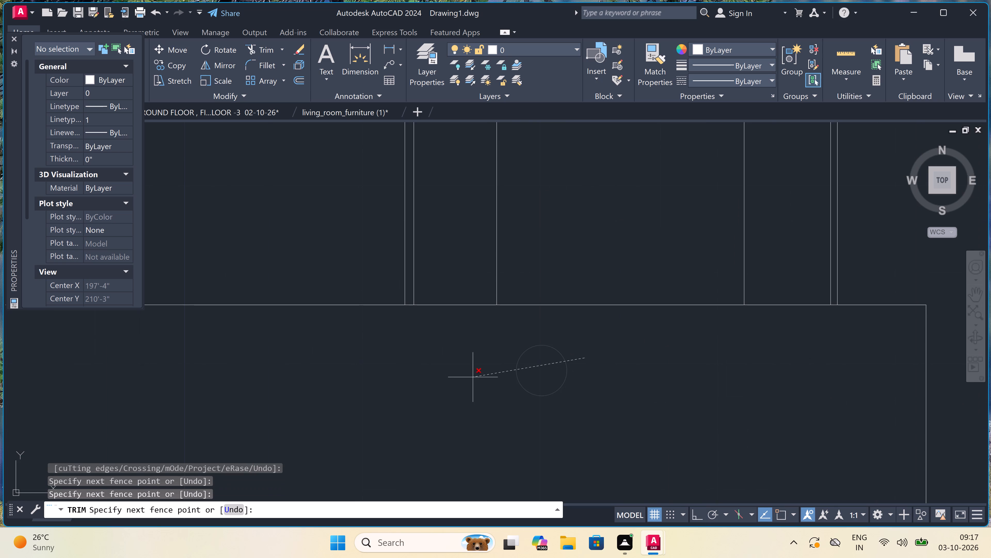
Remove the leftover bottom lines of that trimmed door just above the elevation's base.
scroll(538, 362, down, 9)
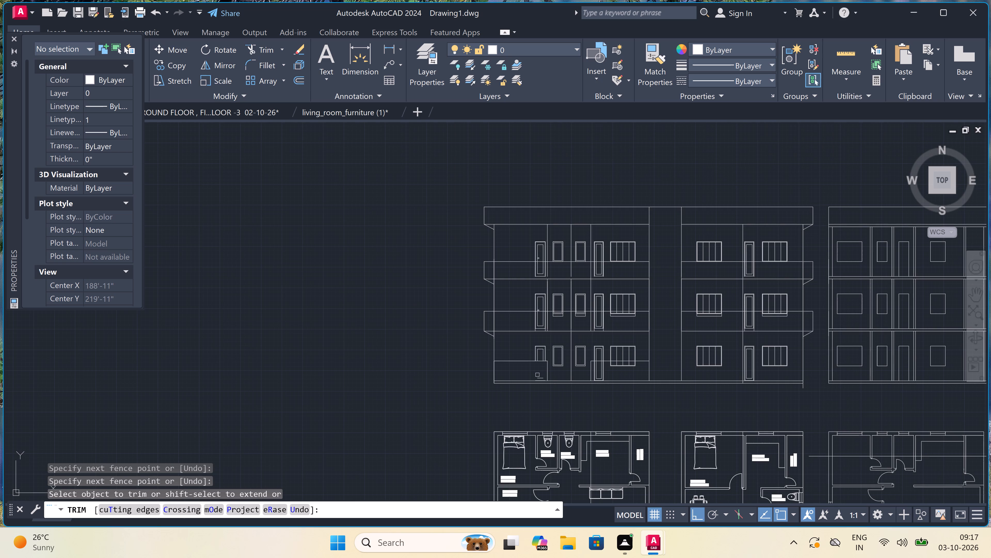
scroll(538, 378, up, 9)
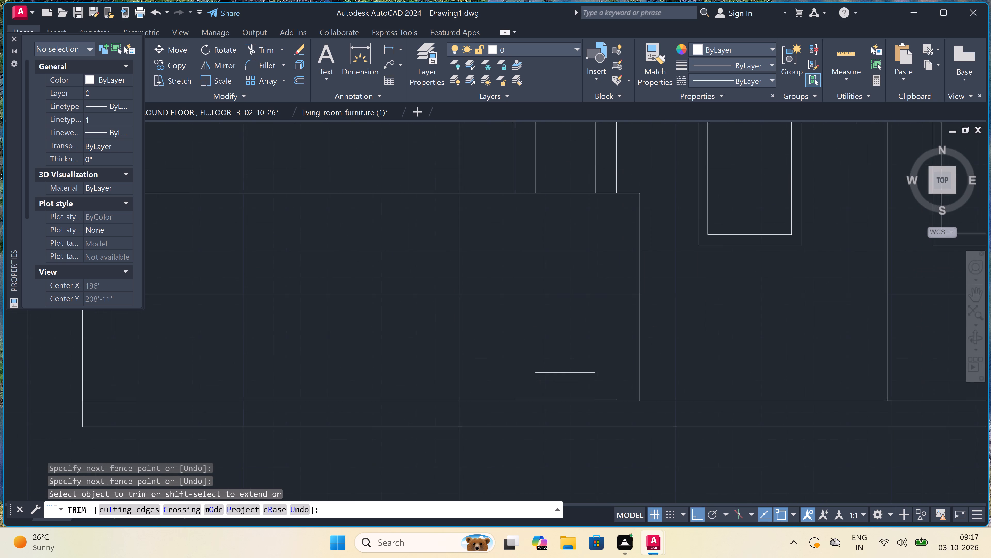
click(536, 416)
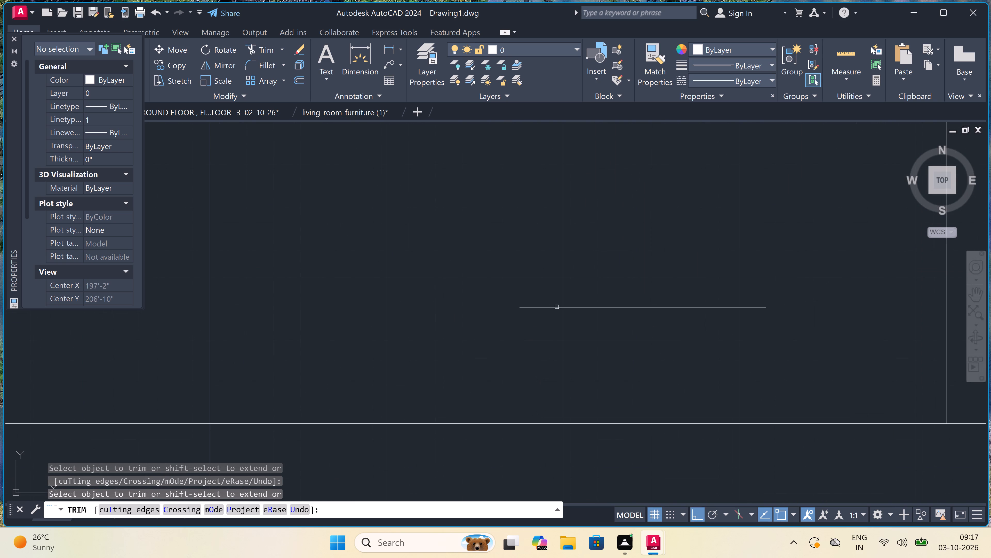
click(560, 301)
click(557, 365)
scroll(557, 365, down, 6)
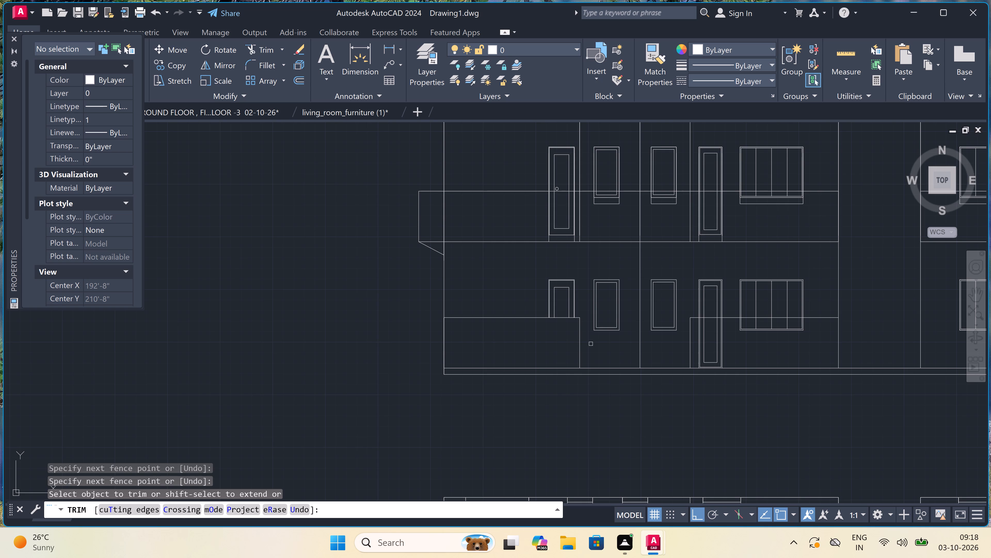
key(Escape)
Extend the low wall's top line across the first narrow ground-floor window to the central vertical wall line.
text(EX)
key(space)
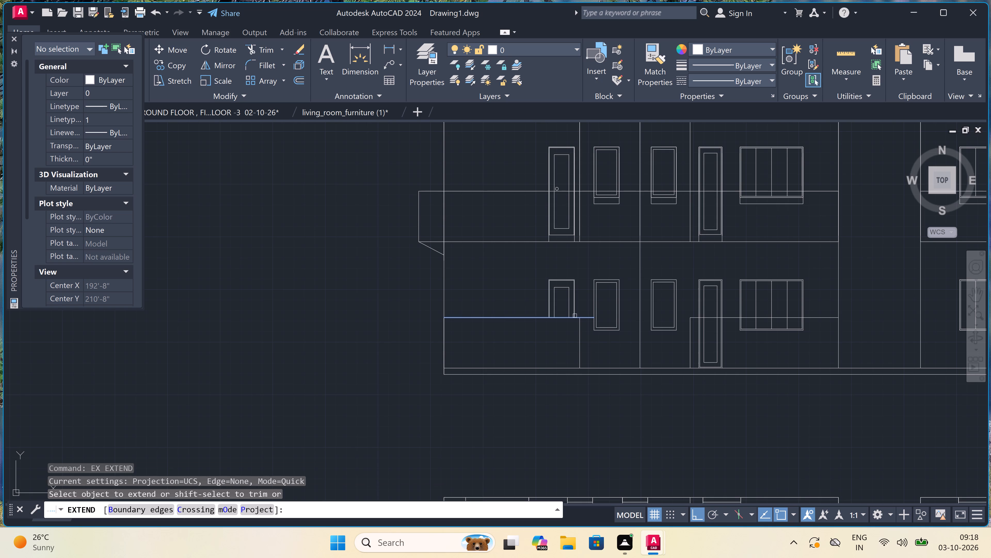
click(577, 318)
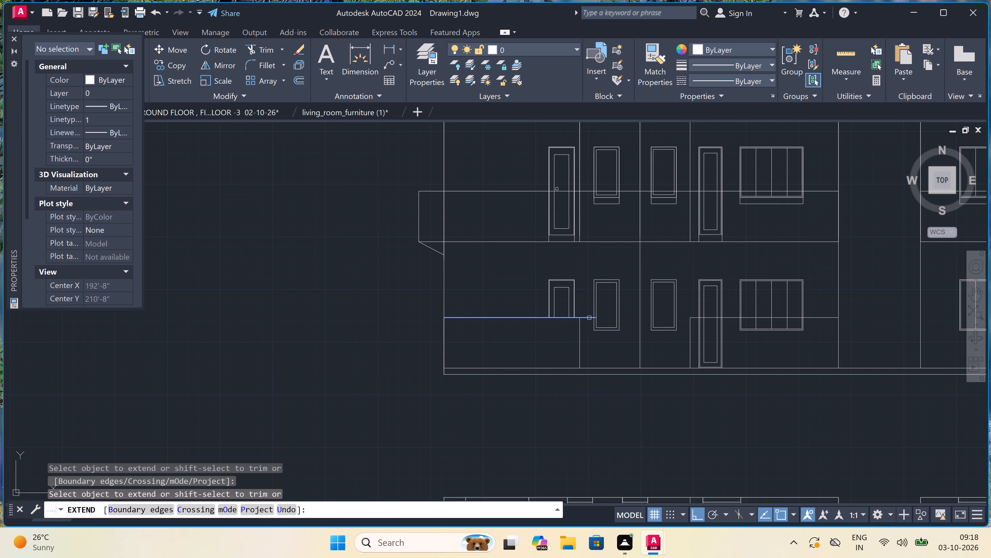
double_click(590, 318)
click(596, 318)
click(610, 318)
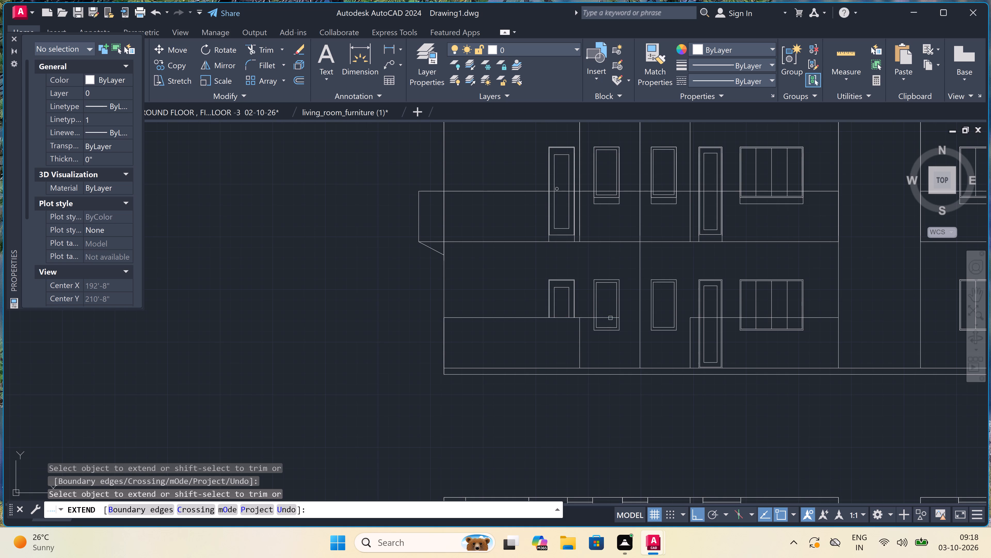
double_click(608, 320)
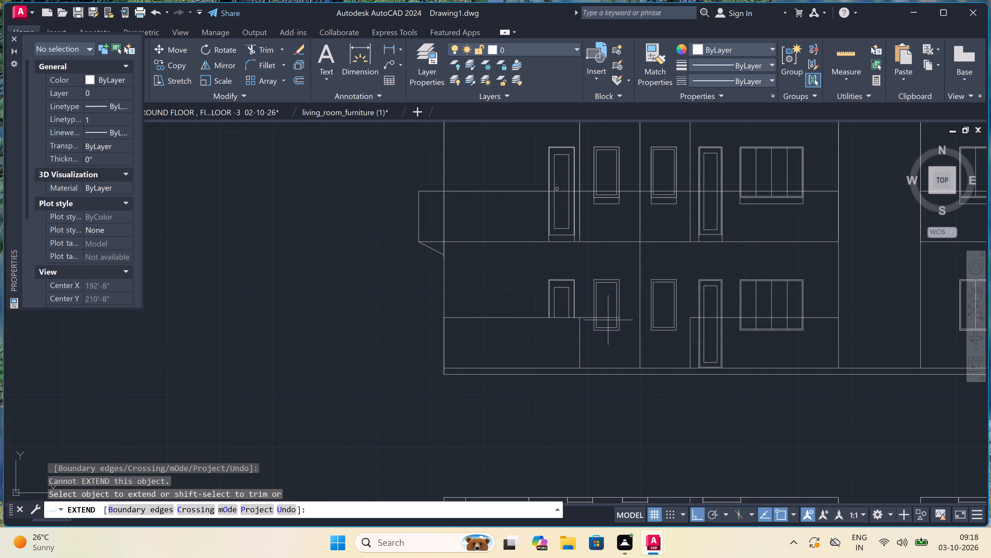
click(607, 313)
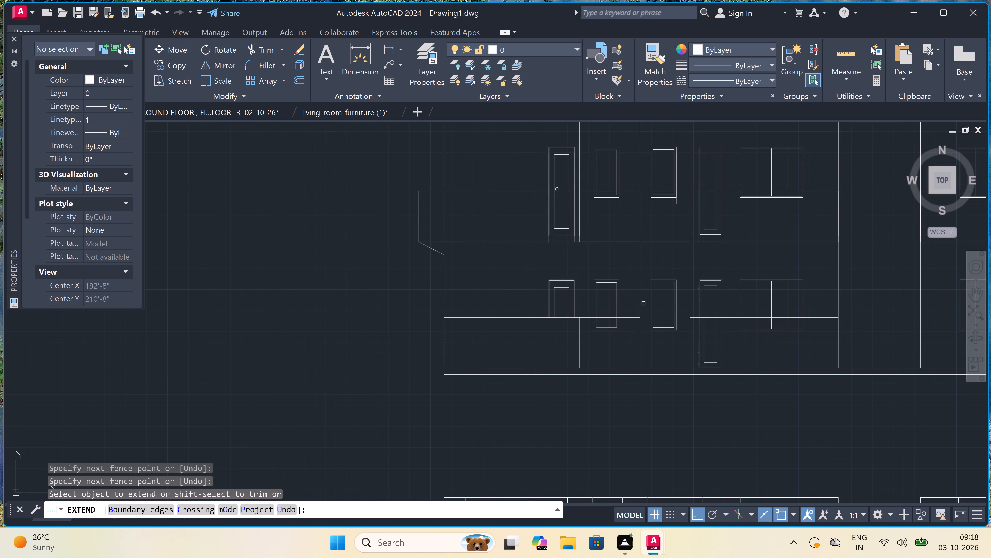
Extend the same wall line across the second narrow window until it meets the low wall line beside the other door.
click(643, 304)
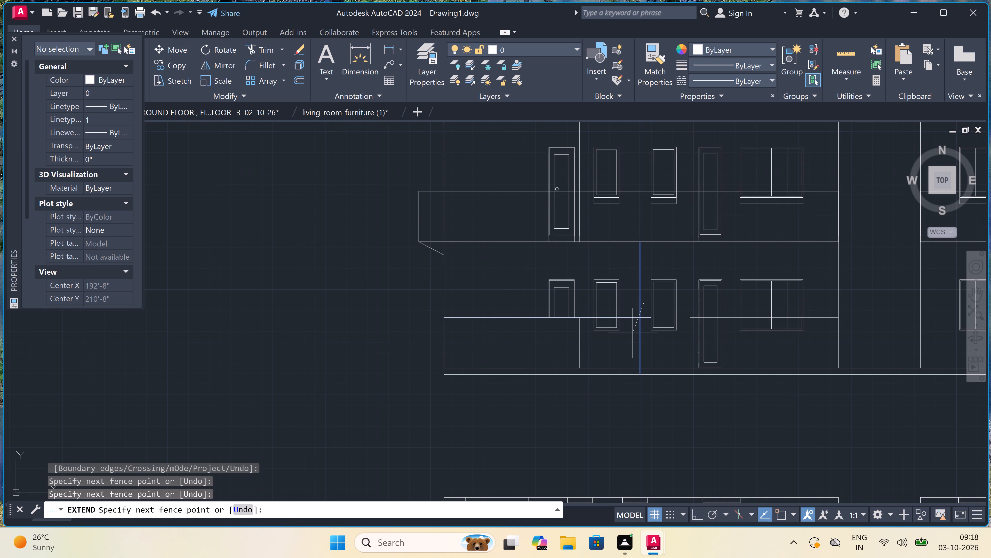
click(645, 284)
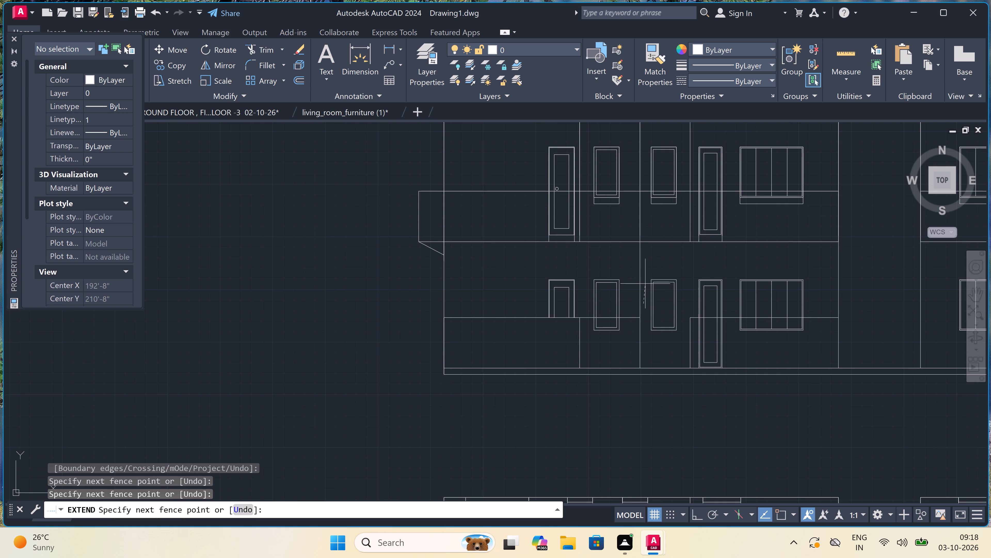
double_click(633, 299)
click(634, 340)
click(647, 305)
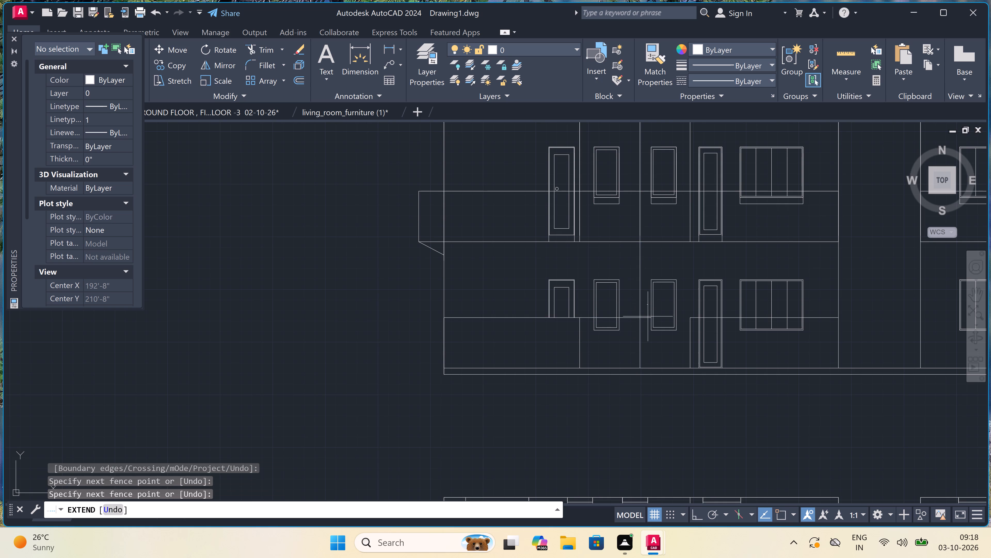
click(650, 348)
click(646, 311)
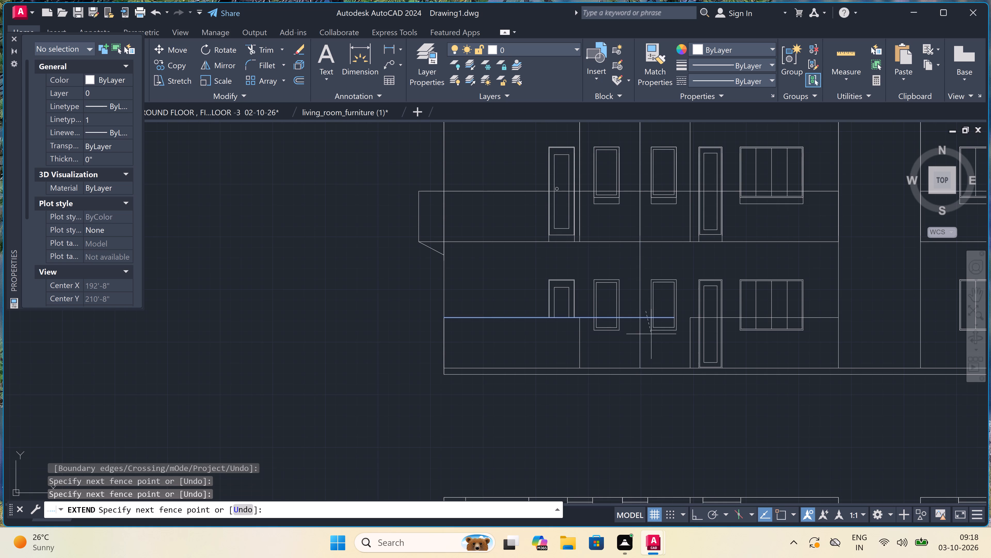
click(658, 352)
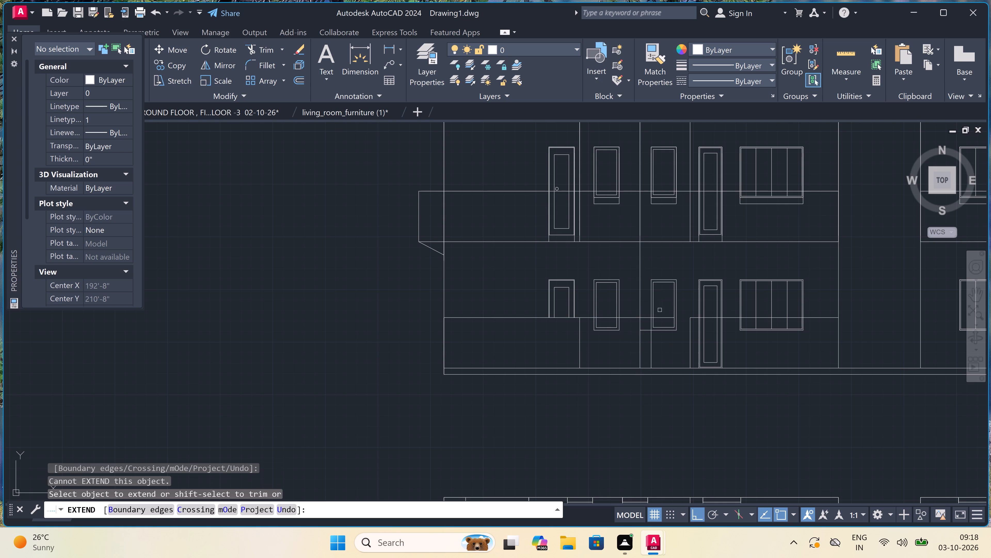
scroll(659, 317, up, 3)
click(669, 306)
click(680, 357)
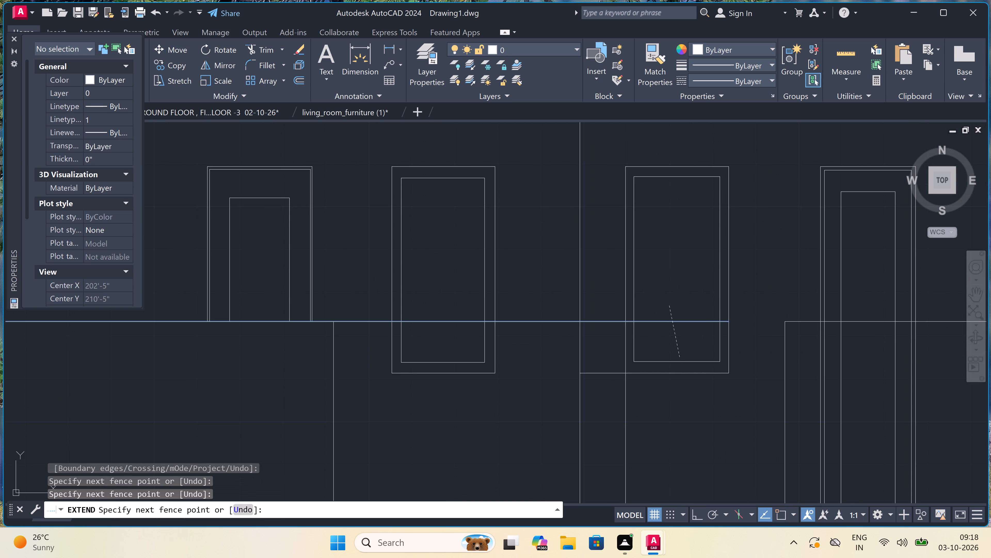
click(689, 306)
click(713, 339)
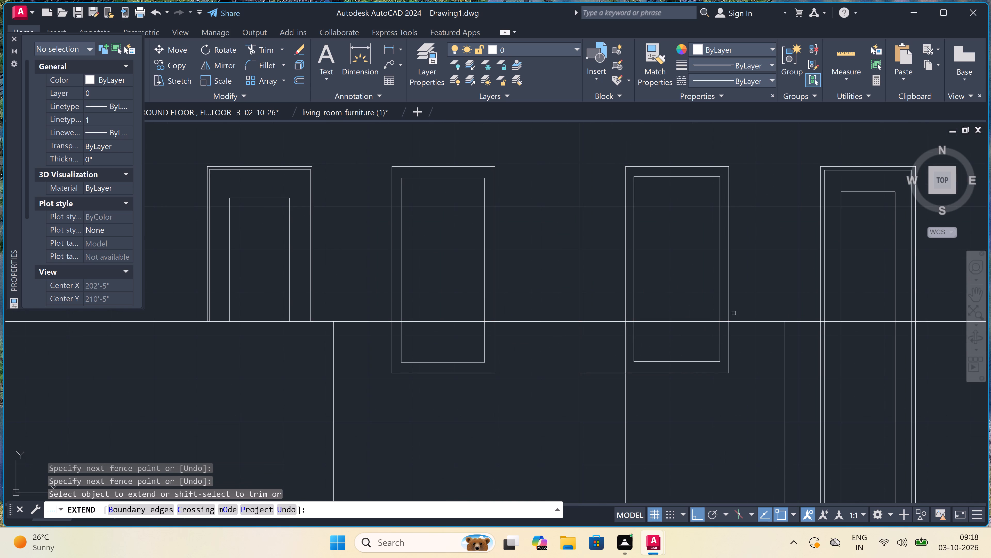
key(Escape)
Trim the stray horizontal and vertical lines extending from the second narrow window's lower left corner.
text(TR)
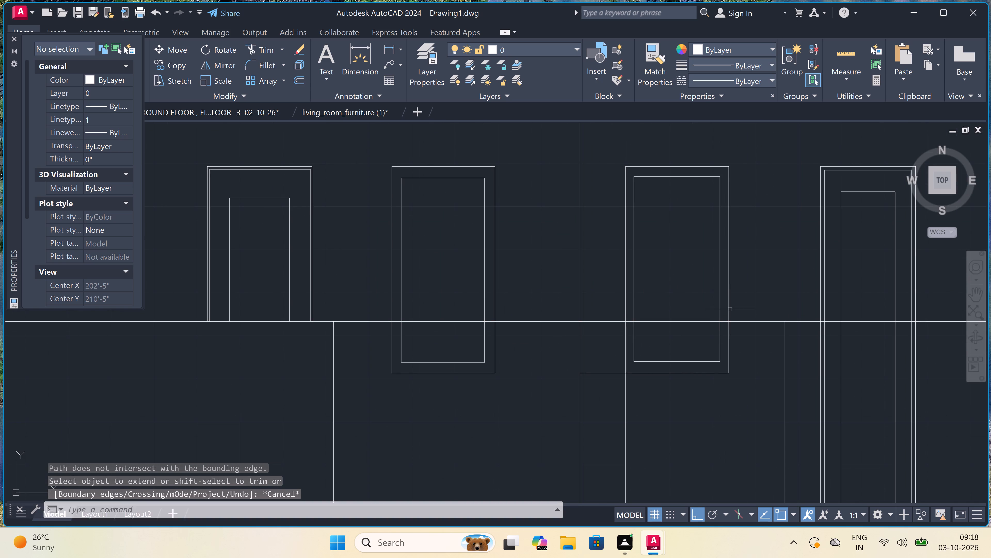
key(space)
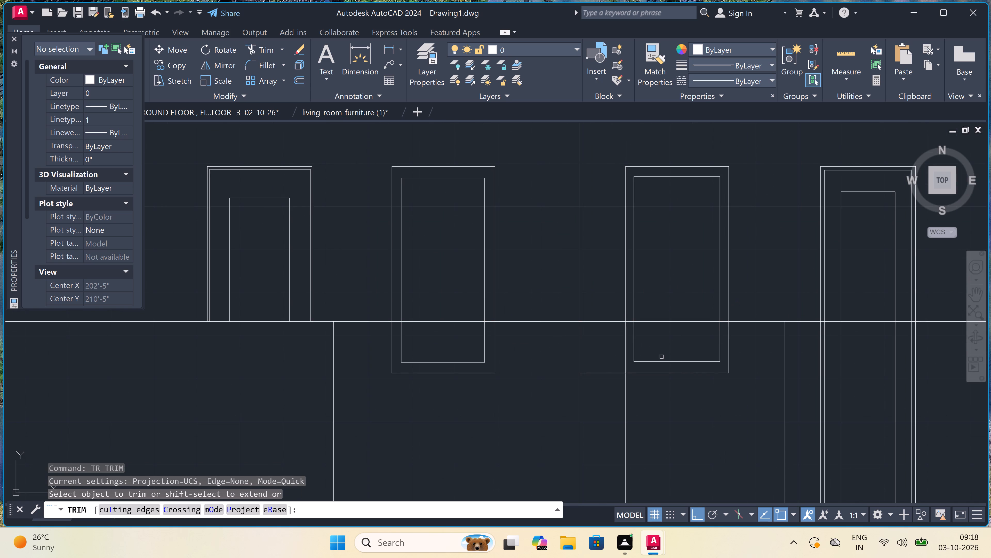
double_click(606, 374)
click(617, 395)
click(713, 399)
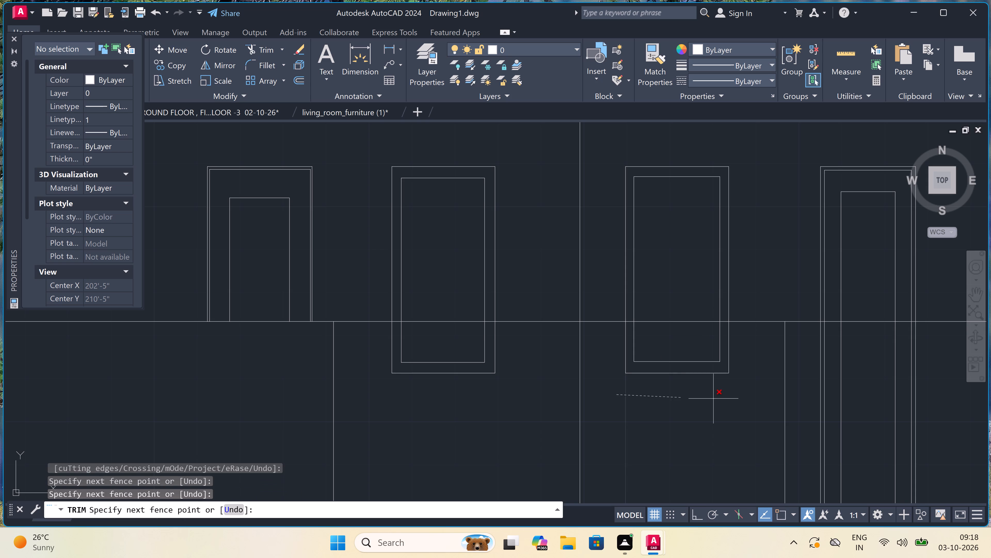
Trim the second ground-floor door and the wide four-panel window below the low wall line, including their leftover bottom lines.
scroll(713, 396, down, 3)
scroll(799, 375, up, 1)
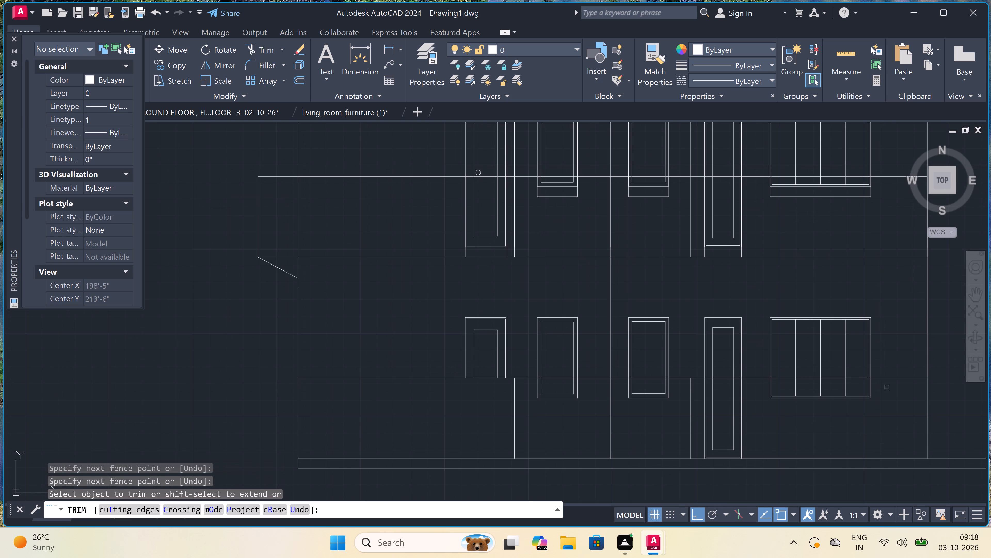
drag(901, 387, 899, 389)
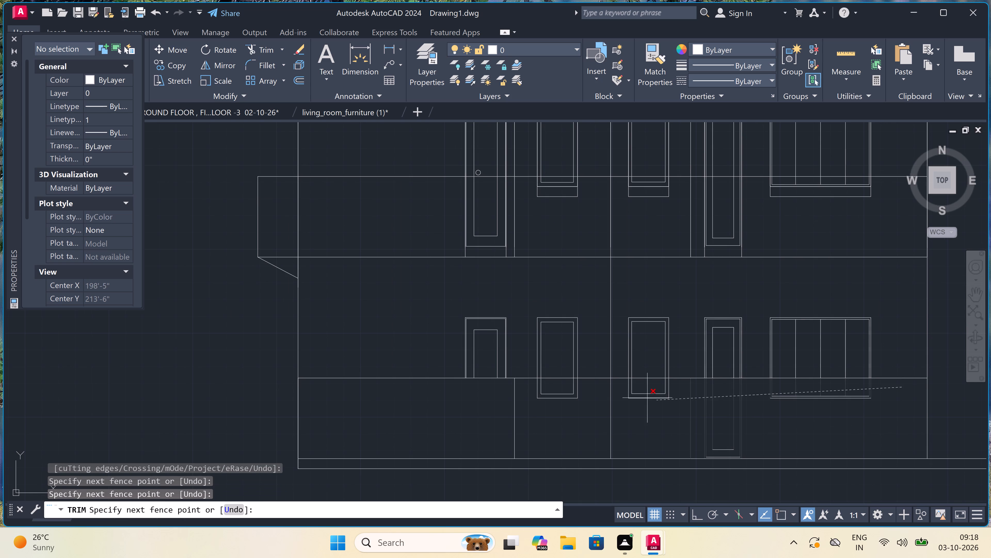
click(698, 386)
click(810, 386)
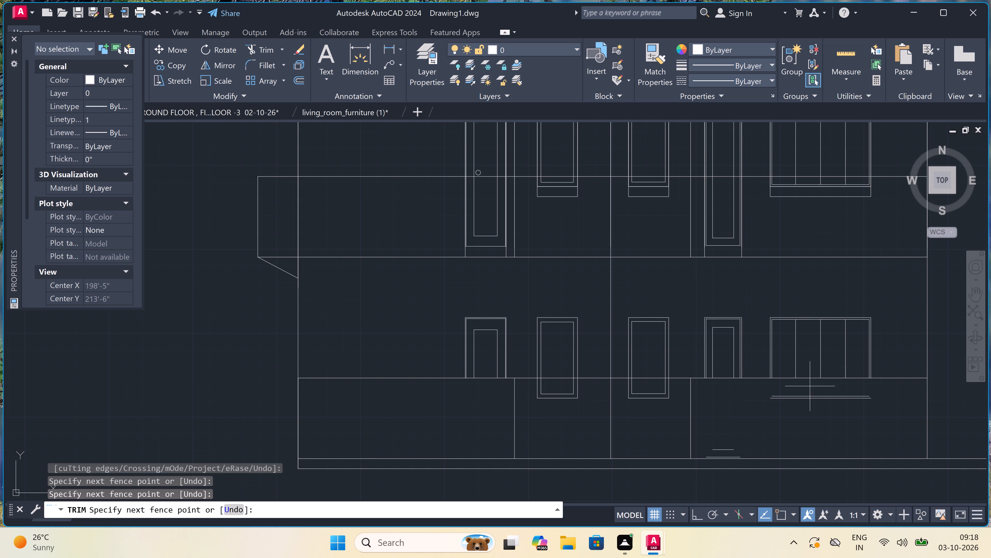
click(804, 427)
scroll(731, 460, up, 4)
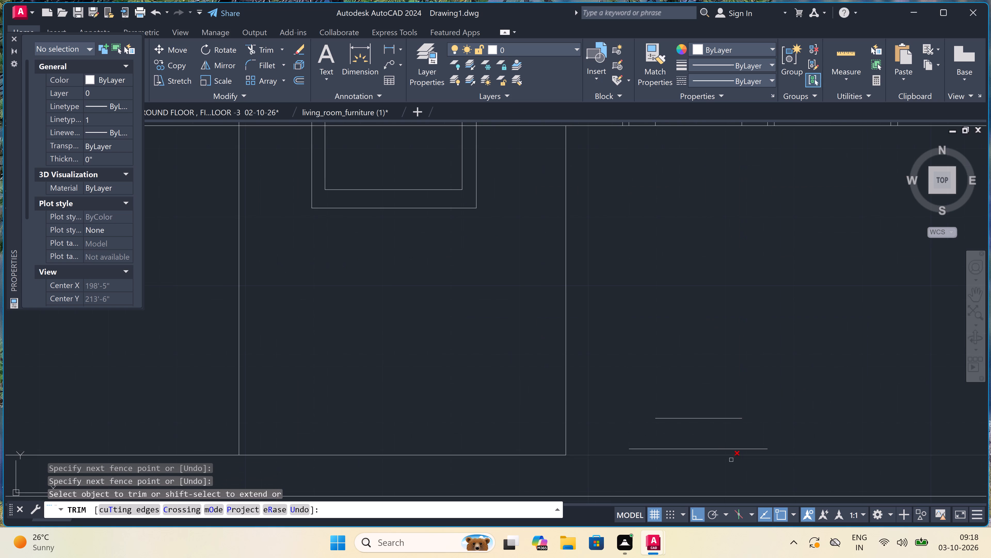
click(721, 450)
click(714, 430)
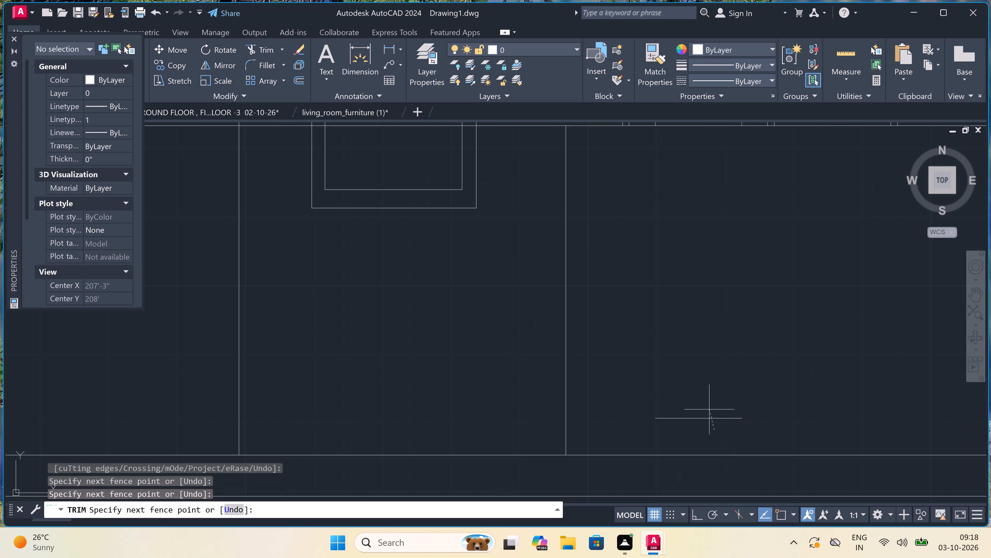
click(708, 404)
Trim the second narrow ground-floor window below the low wall line and remove its leftover bottom lines.
scroll(708, 404, down, 4)
scroll(678, 368, up, 4)
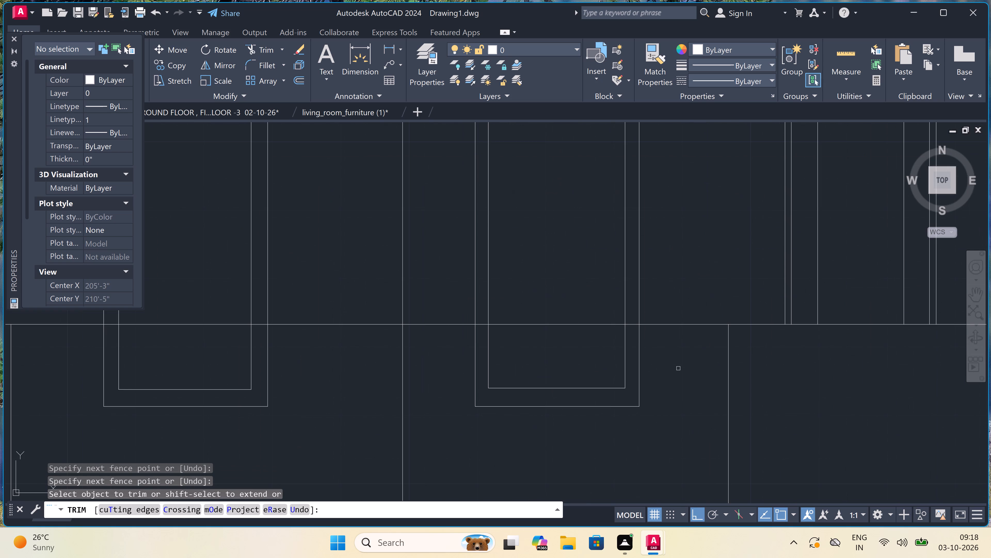
click(668, 348)
click(456, 341)
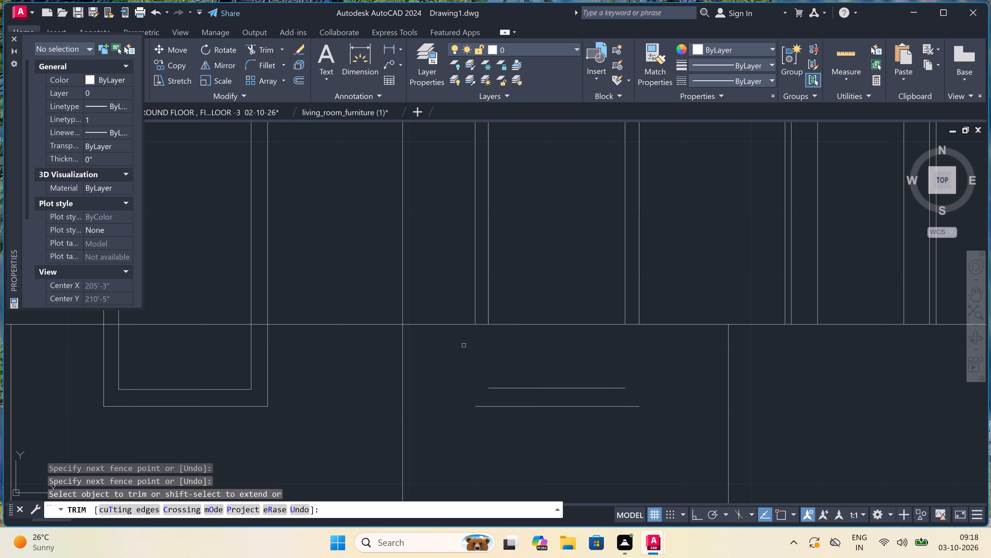
double_click(549, 354)
click(553, 452)
scroll(561, 362, down, 6)
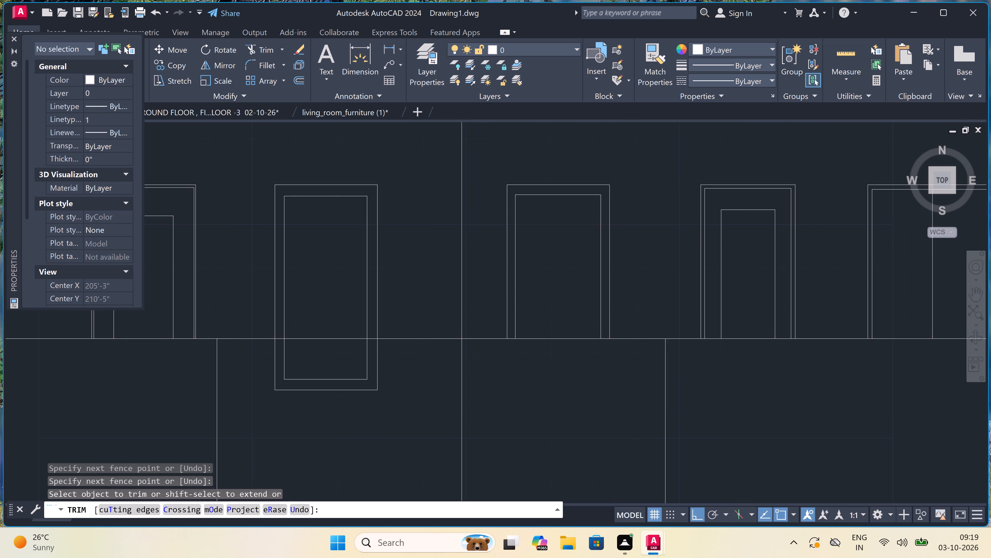
Trim the first narrow ground-floor window below the low wall line and remove its leftover bottom lines.
click(546, 371)
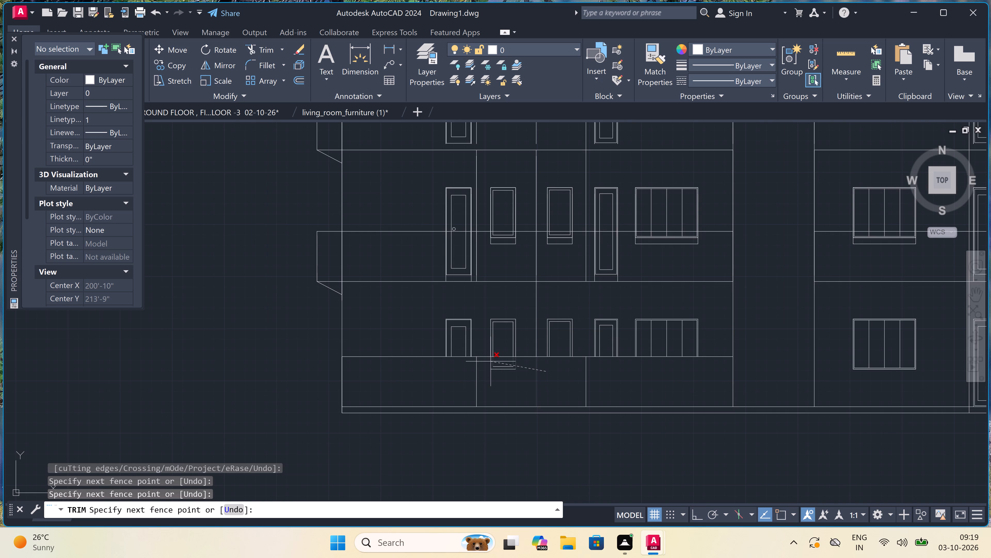
click(485, 363)
scroll(486, 363, up, 4)
click(486, 363)
click(780, 350)
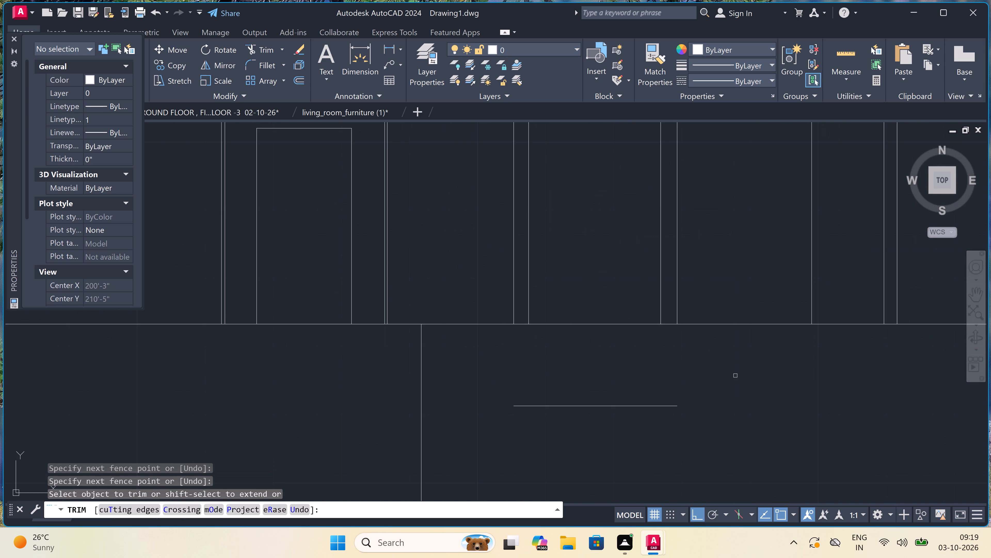
click(602, 395)
click(602, 425)
Trim the first top-floor door below the balcony parapet line, including its leftover bottom lines.
scroll(604, 393, down, 7)
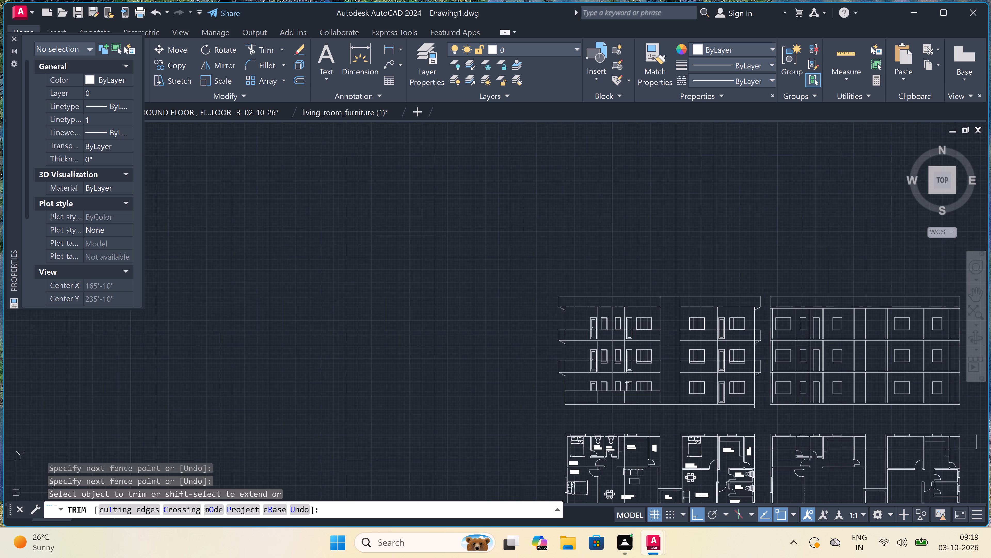
scroll(643, 358, up, 4)
scroll(644, 362, down, 2)
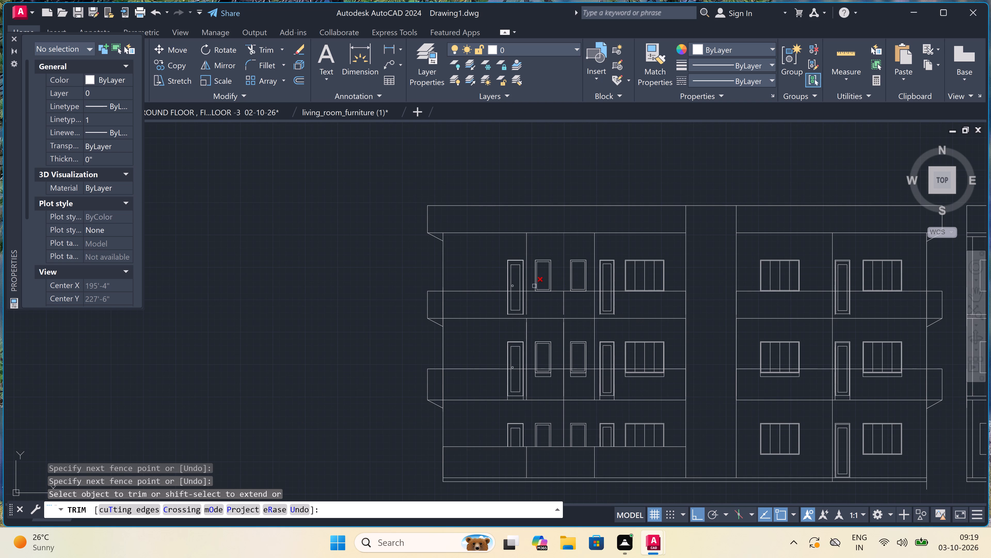
scroll(507, 298, up, 2)
click(495, 298)
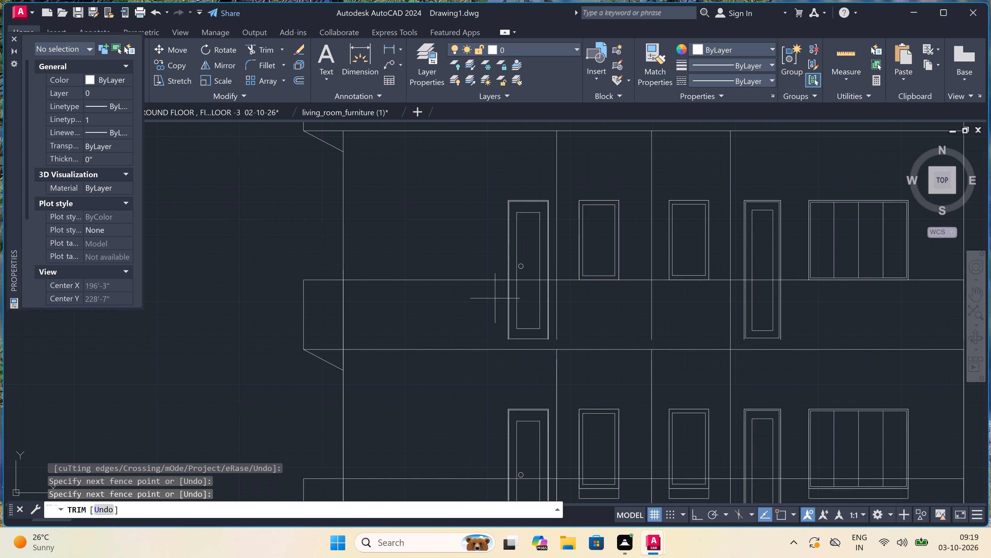
scroll(571, 294, down, 3)
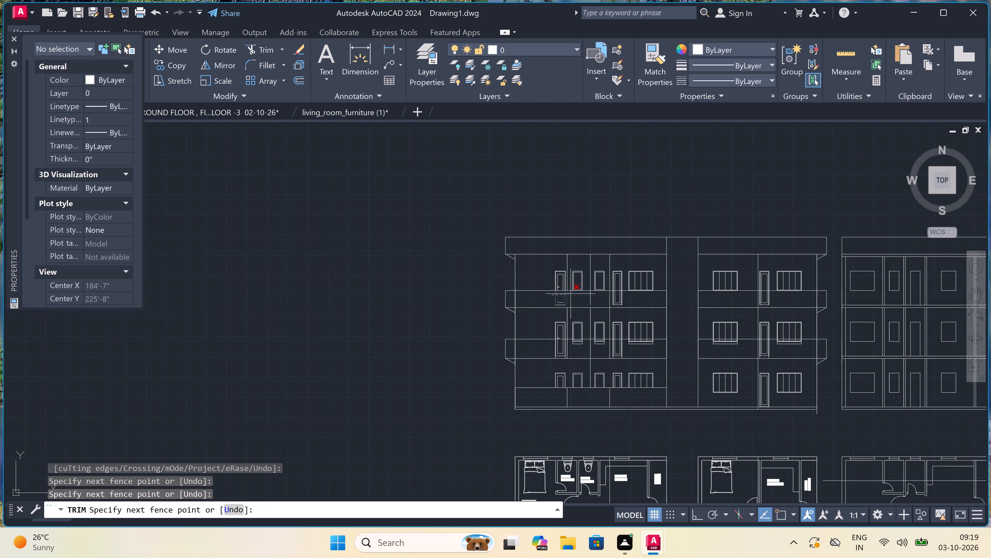
scroll(568, 294, up, 4)
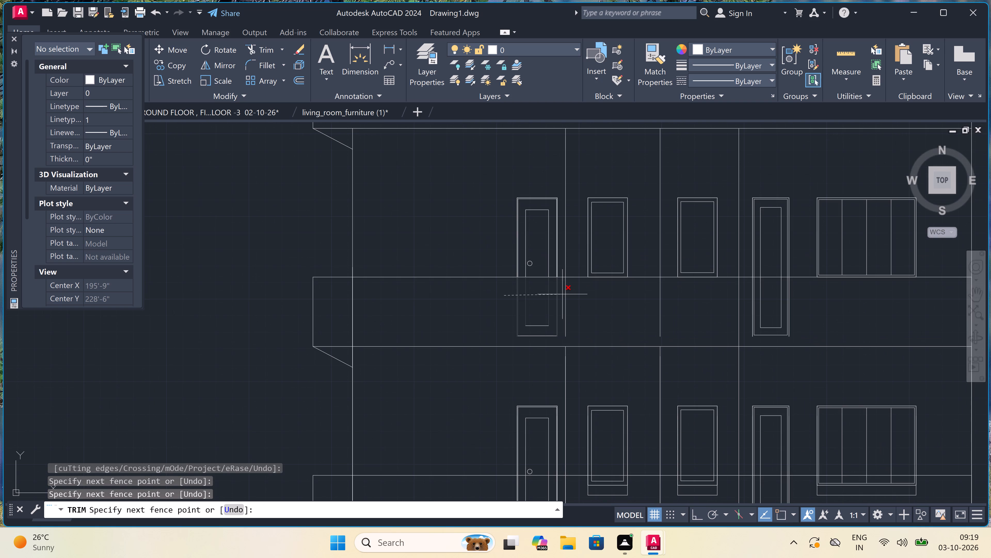
click(562, 295)
click(546, 309)
click(535, 343)
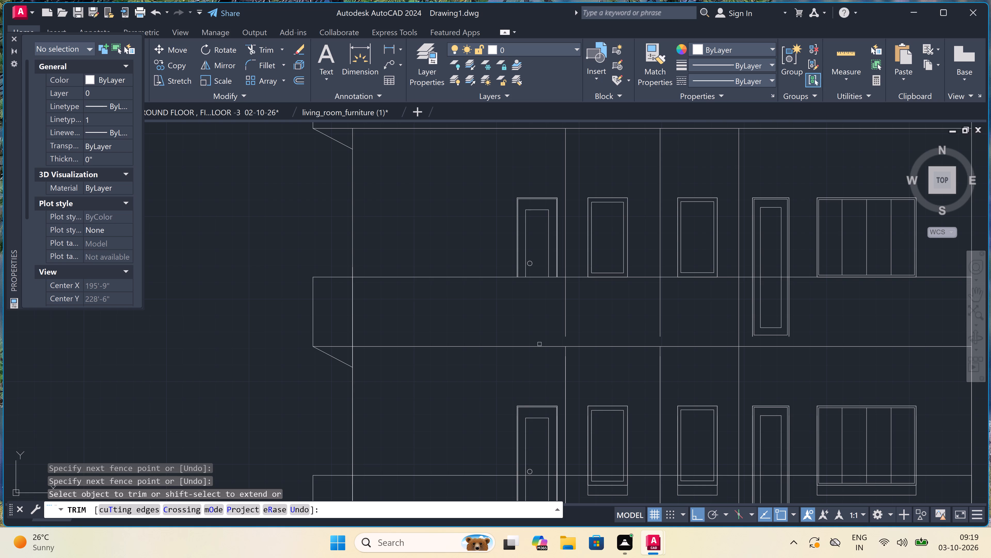
Trim the first door on the middle floor below the balcony parapet line and remove its two leftover bottom lines.
scroll(543, 346, down, 1)
scroll(543, 346, up, 1)
scroll(543, 346, down, 1)
scroll(543, 346, up, 1)
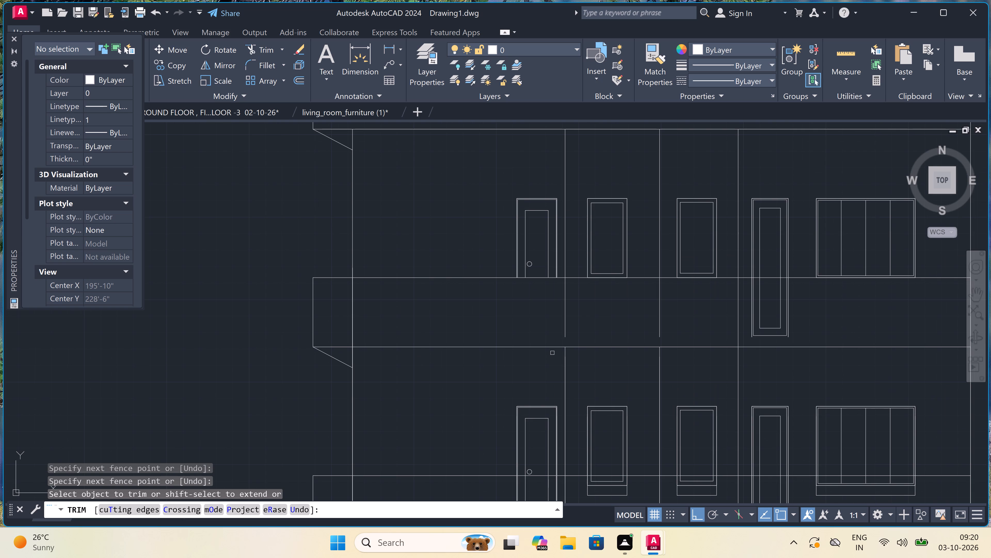
scroll(538, 306, down, 2)
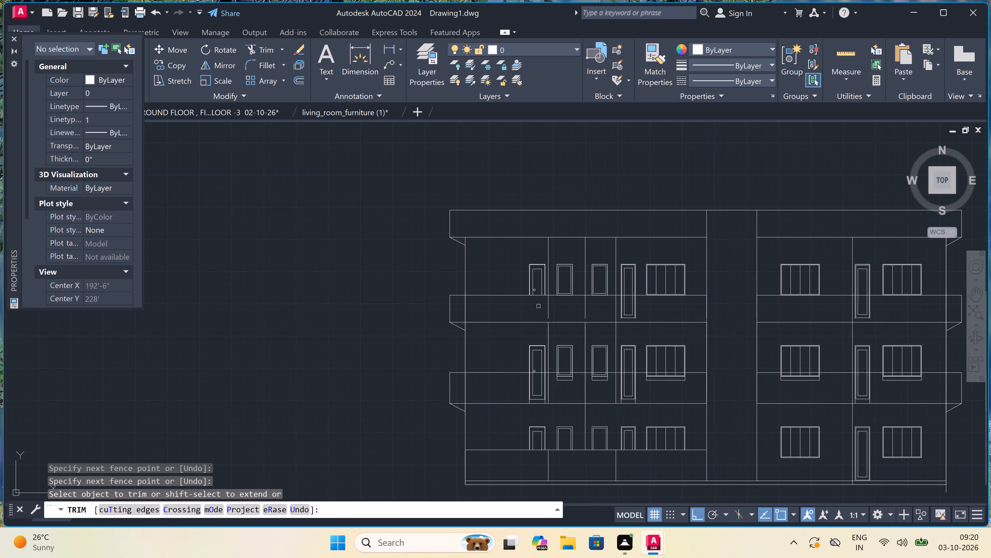
scroll(538, 306, up, 2)
scroll(538, 306, down, 1)
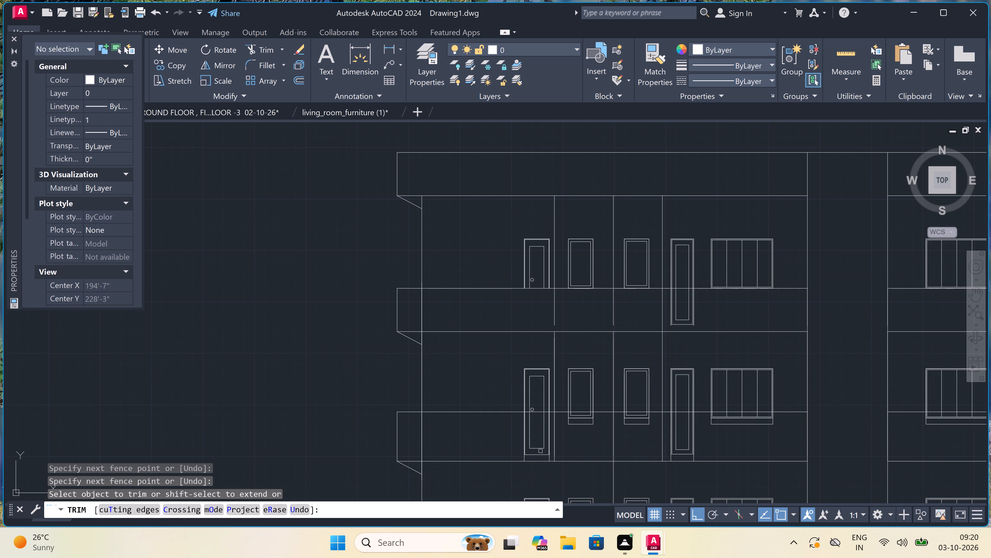
scroll(546, 441, up, 3)
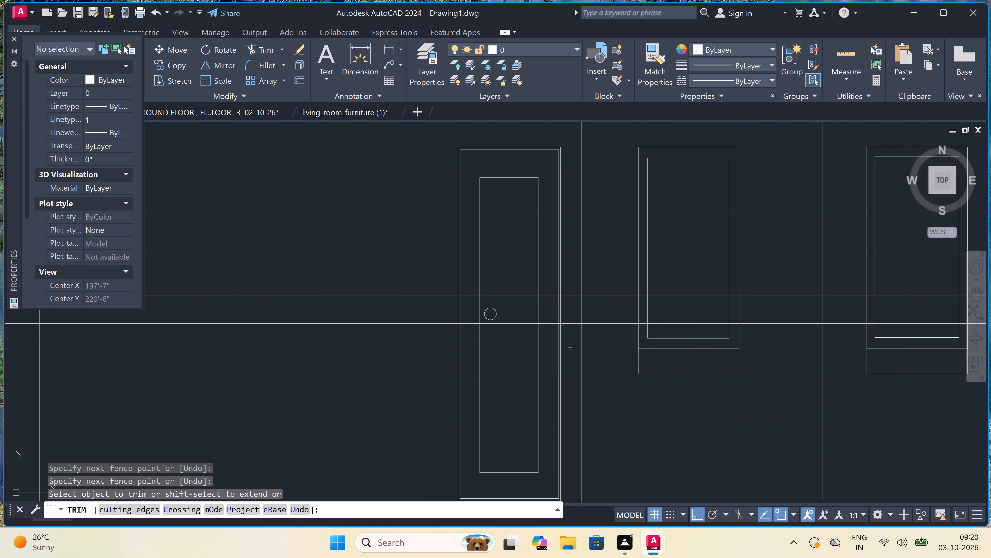
click(568, 340)
double_click(404, 350)
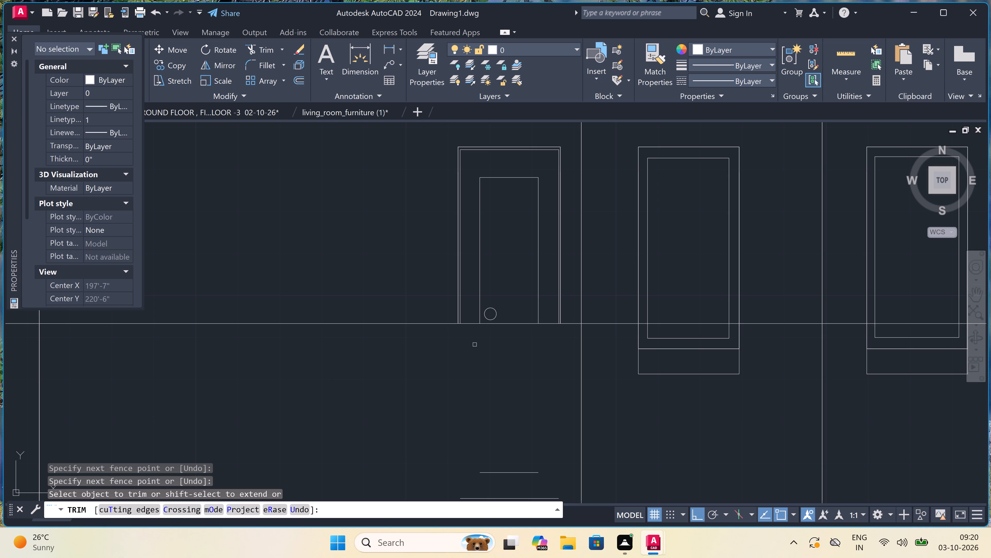
scroll(479, 339, down, 4)
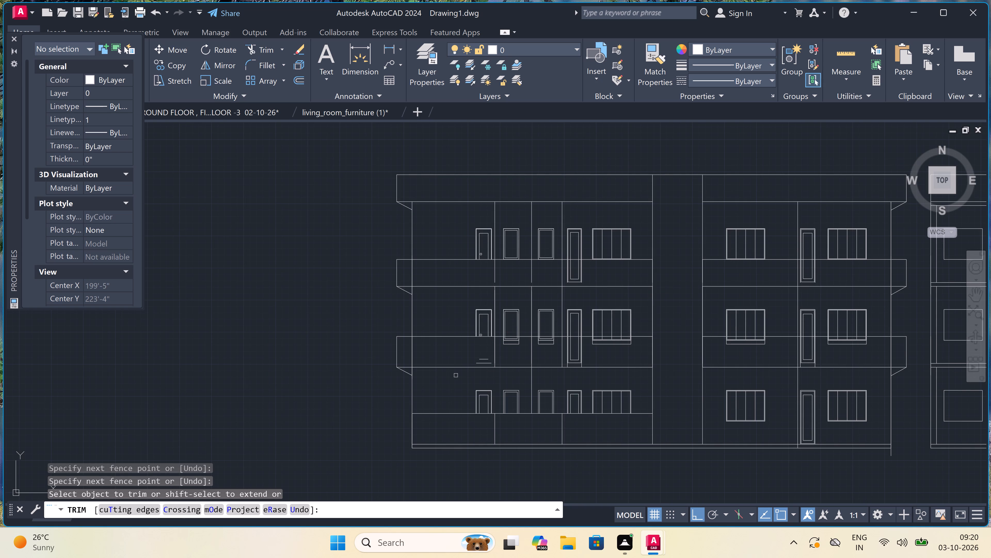
scroll(455, 375, up, 1)
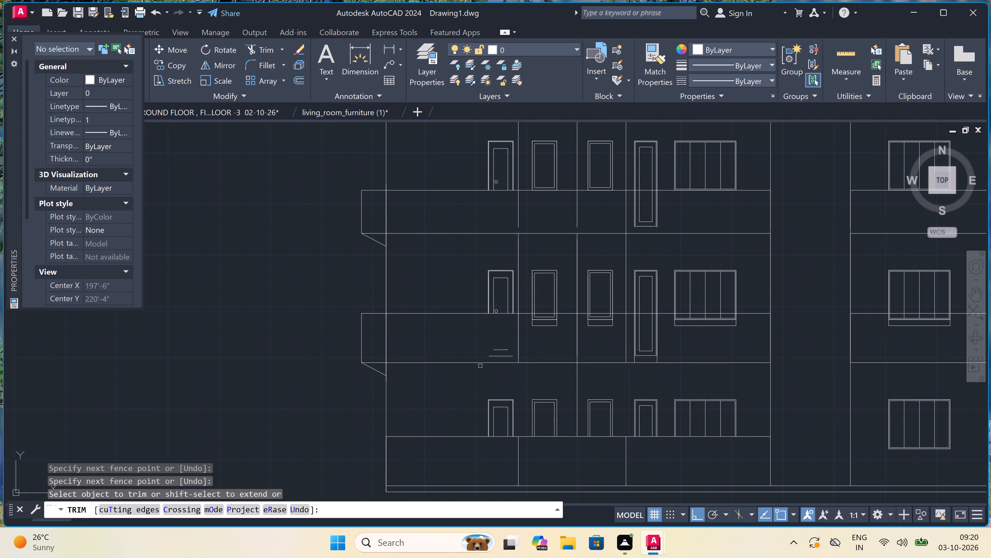
scroll(505, 355, up, 3)
click(484, 368)
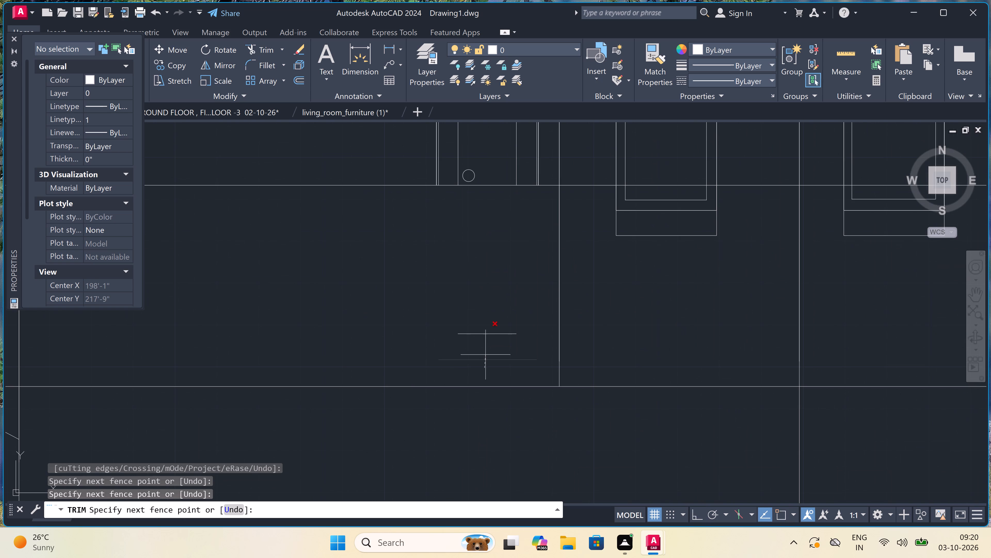
click(493, 309)
Trim the middle floor's windows, second door and vertical wall lines where they run below the balcony parapet line.
scroll(493, 309, down, 2)
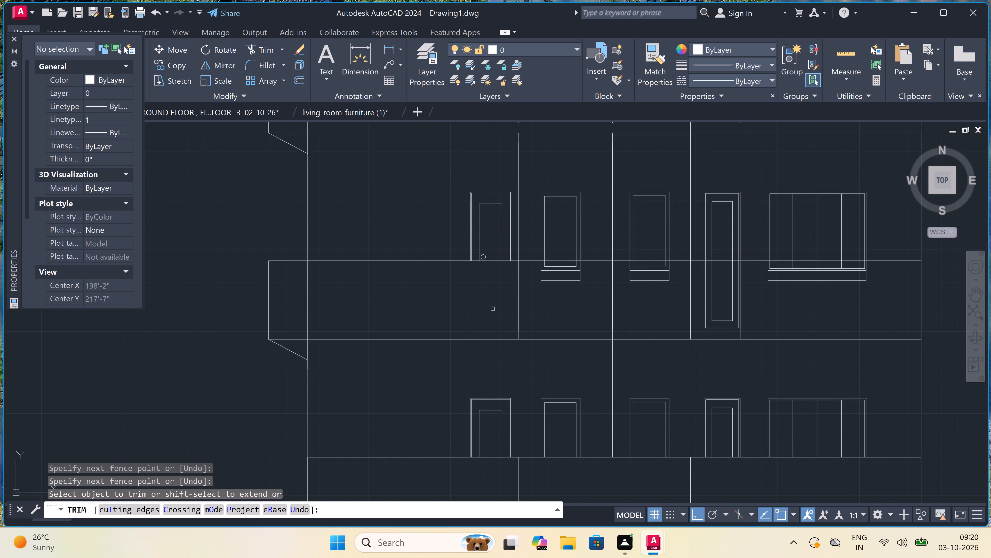
scroll(493, 309, down, 1)
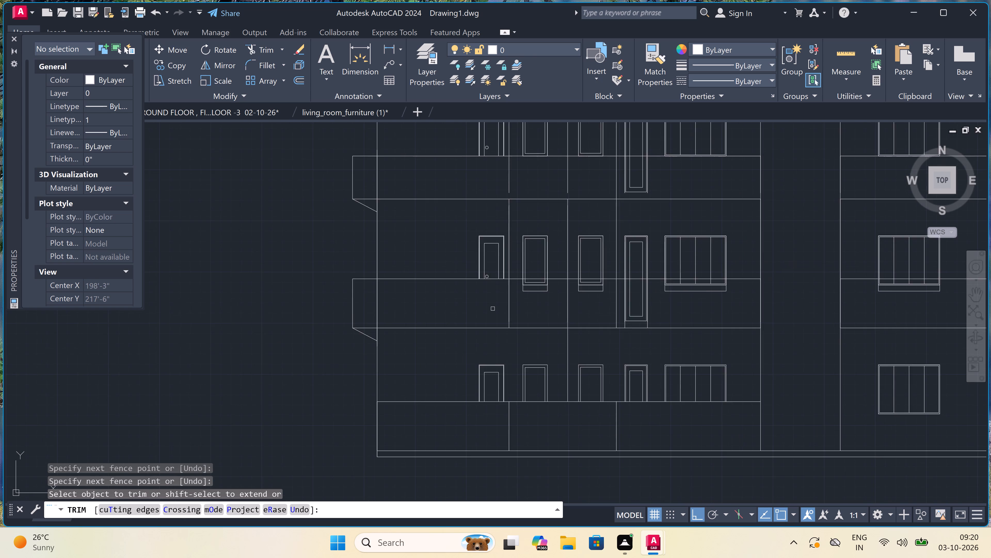
scroll(493, 309, down, 2)
scroll(495, 303, up, 3)
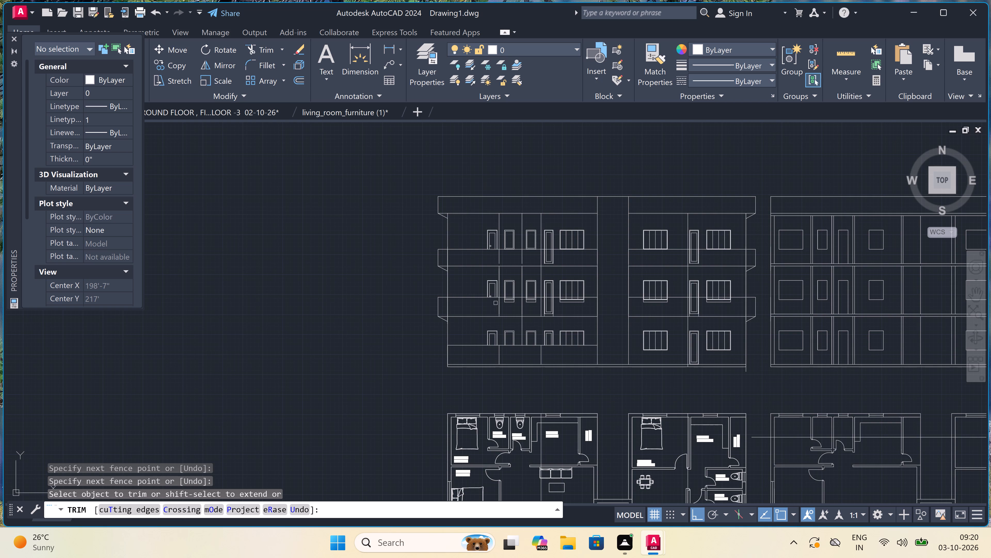
click(499, 286)
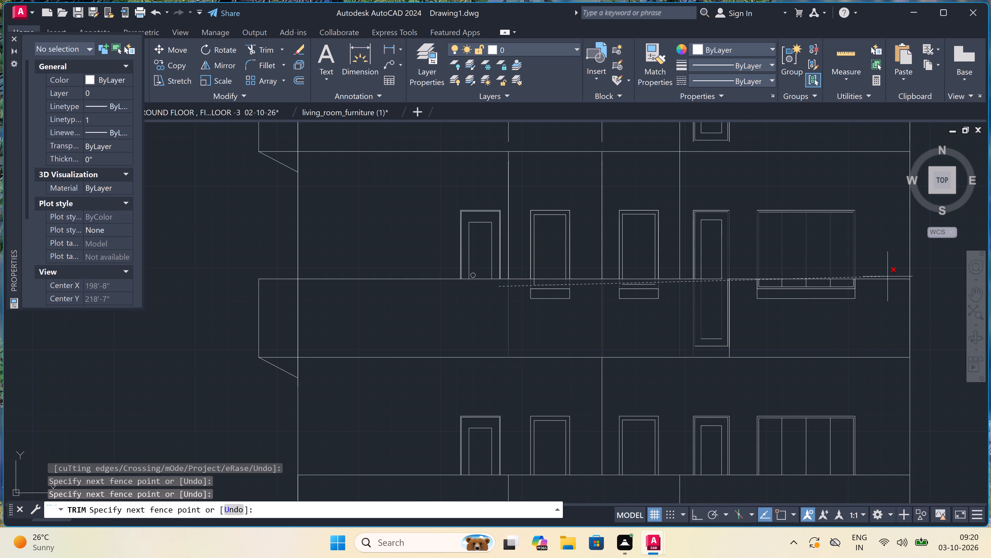
click(878, 289)
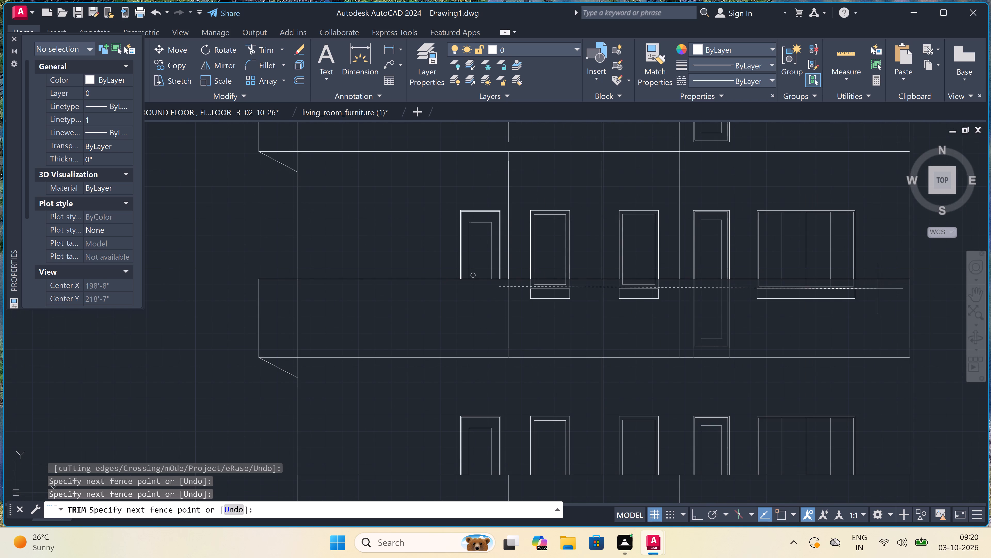
click(874, 286)
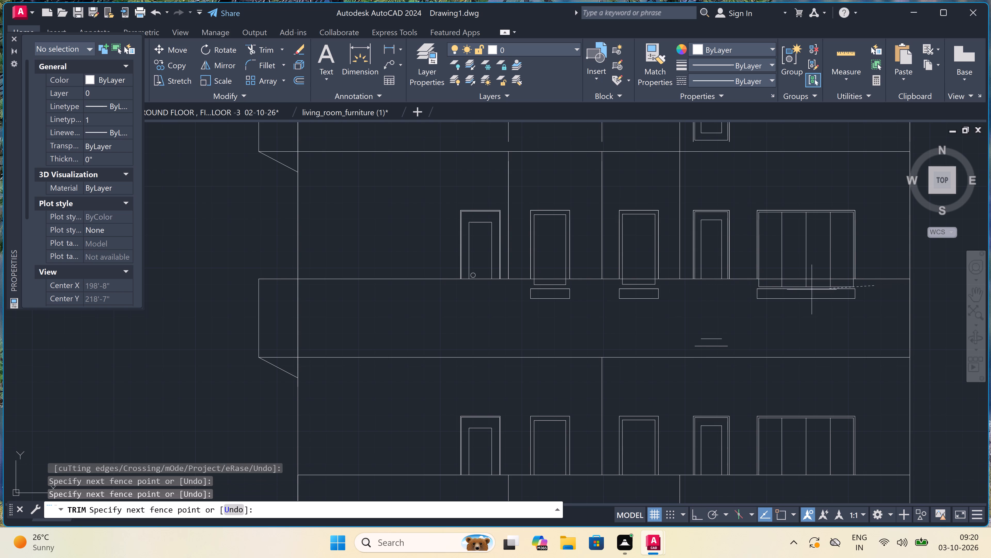
click(451, 283)
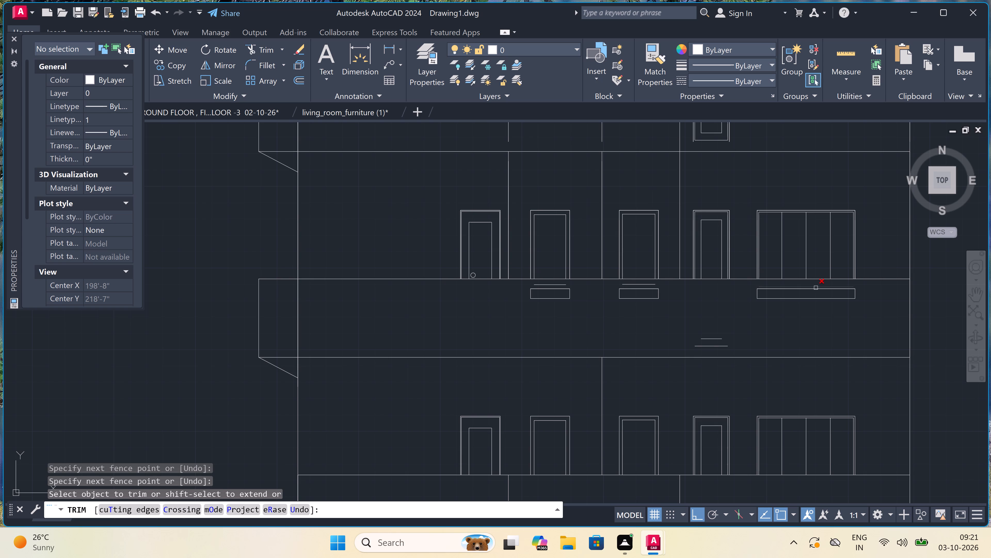
Erase the leftover window sills and door bottom lines inside the middle floor's balcony parapet.
key(Escape)
scroll(871, 297, up, 1)
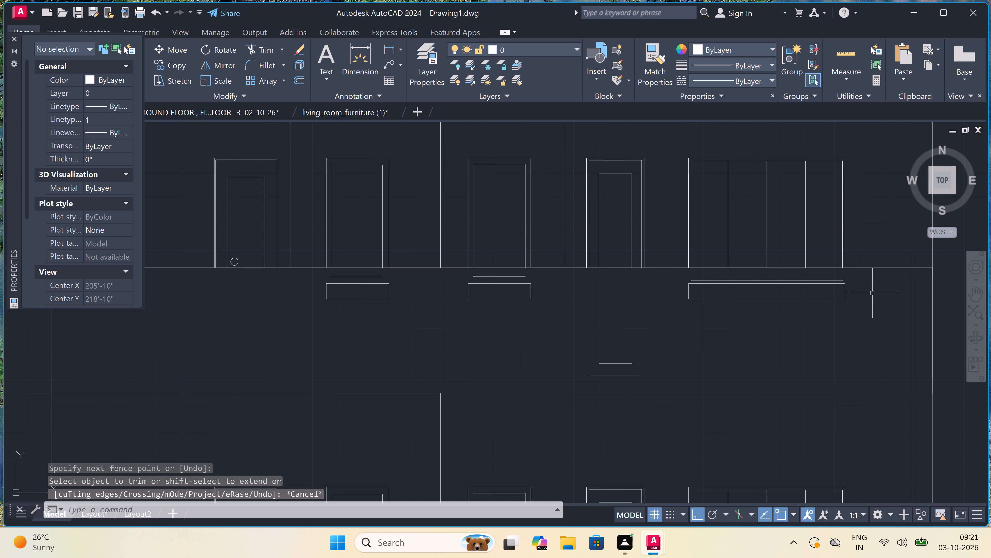
click(870, 272)
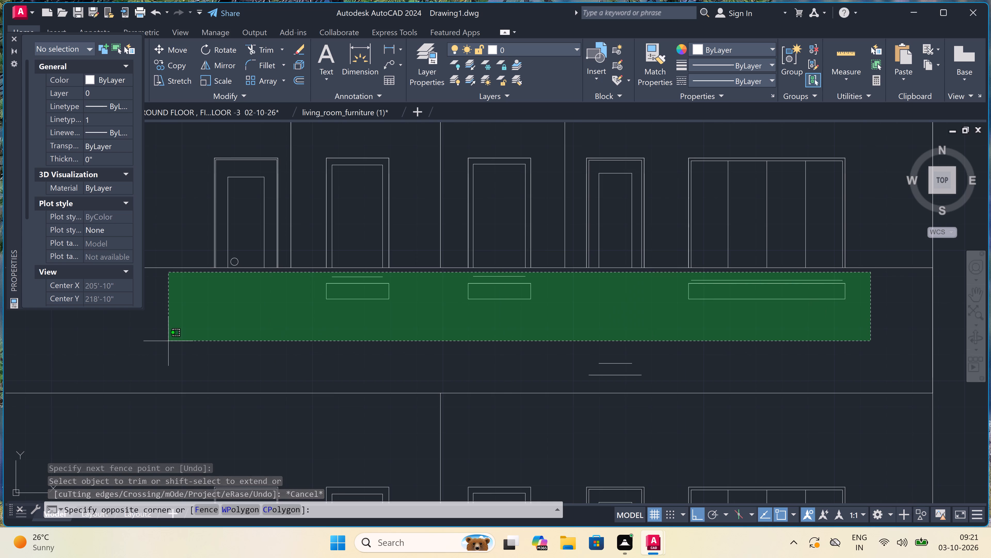
click(160, 384)
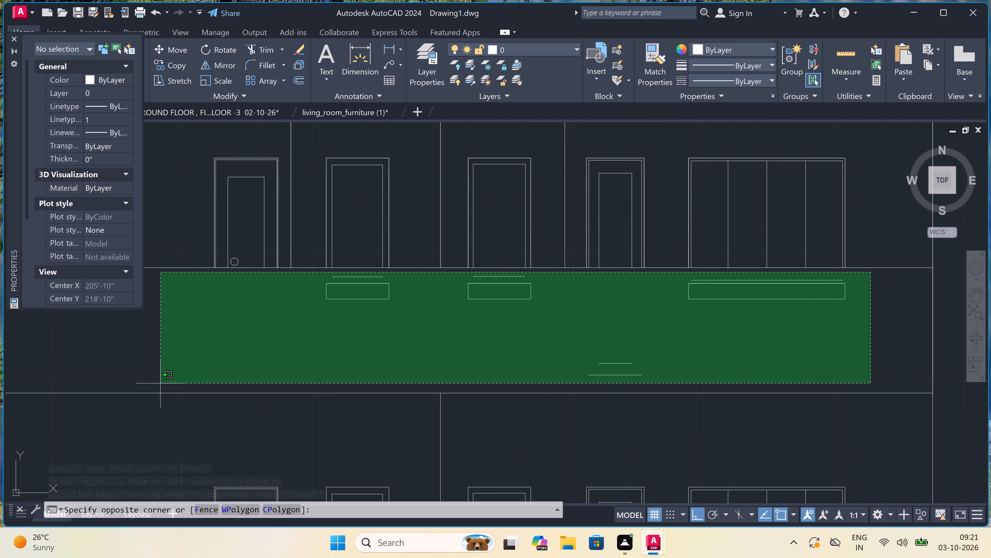
key(Delete)
Extend the short vertical wall line beside the first ground-floor door up to the slab line above.
scroll(218, 318, down, 2)
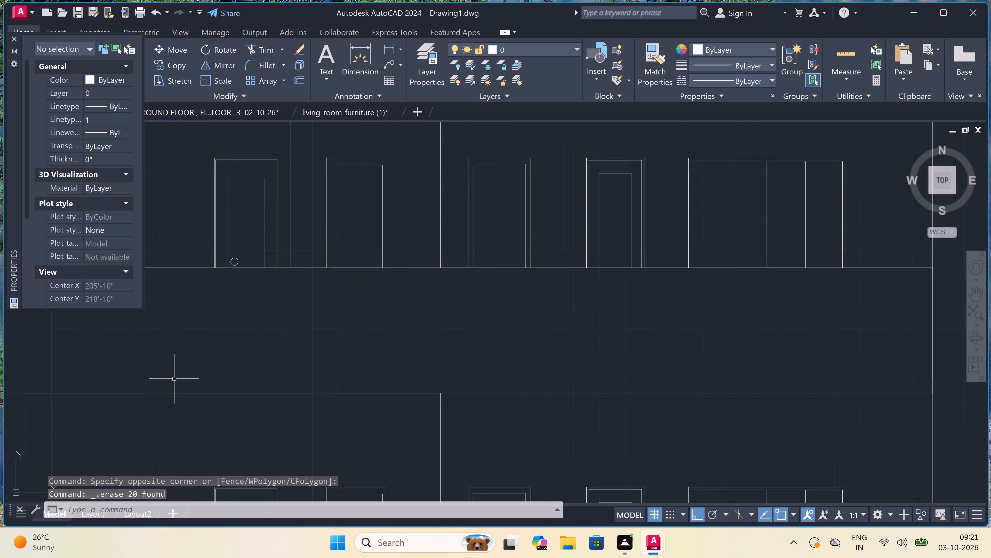
scroll(218, 318, down, 3)
scroll(211, 341, up, 3)
scroll(287, 262, up, 1)
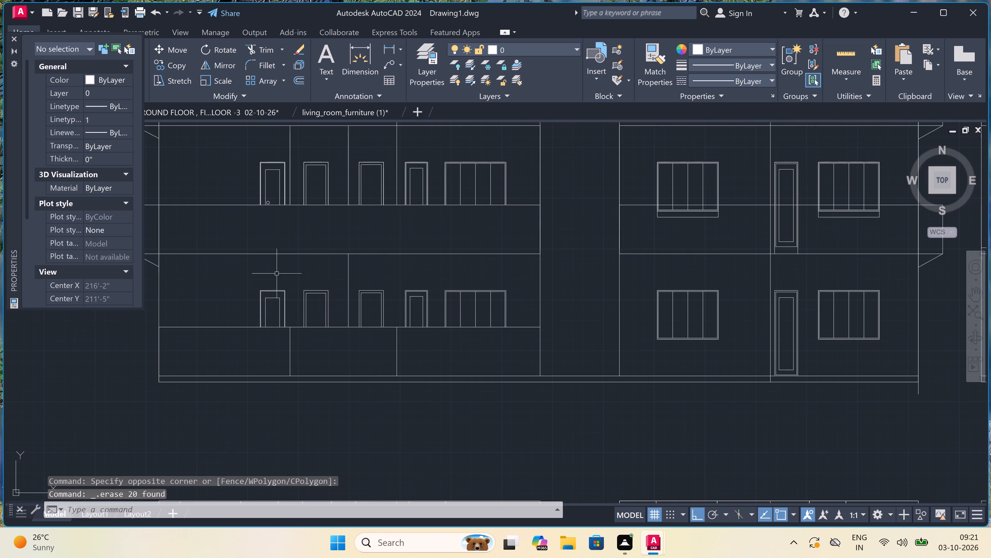
scroll(287, 262, up, 1)
text(EEX)
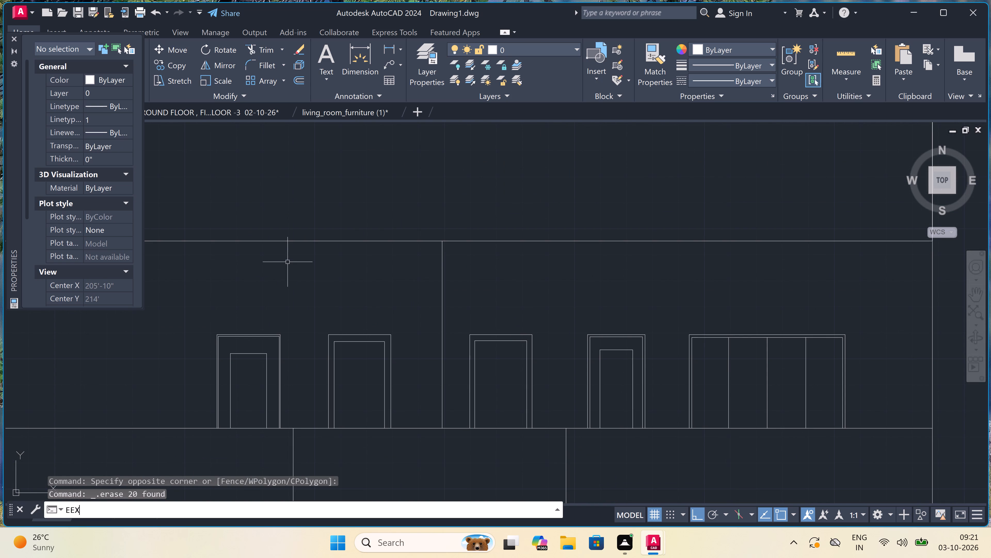
key(space)
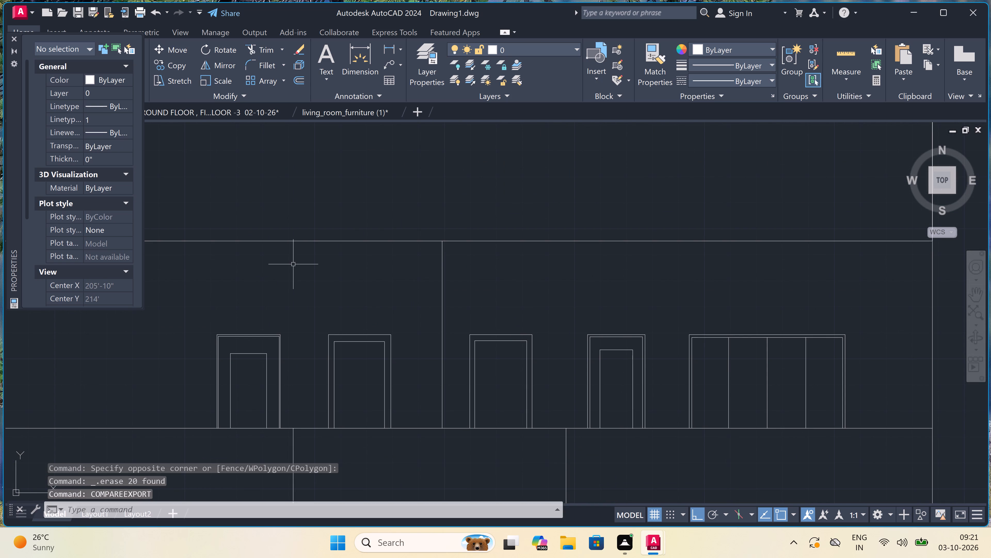
key(Escape)
text(EX)
key(space)
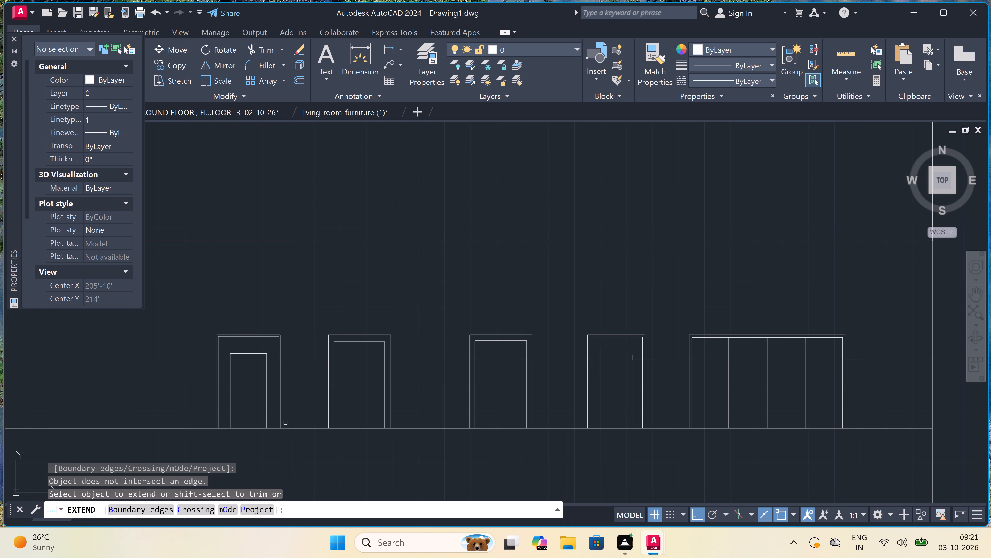
click(268, 449)
click(354, 453)
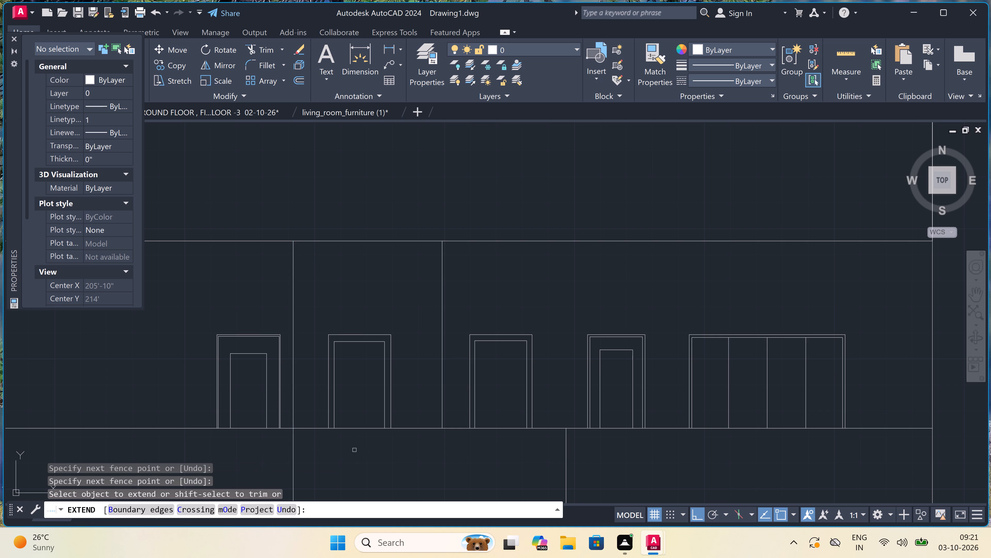
key(Escape)
Trim the vertical wall lines that run below the ground floor's parapet line in the left-hand elevation.
text(TR)
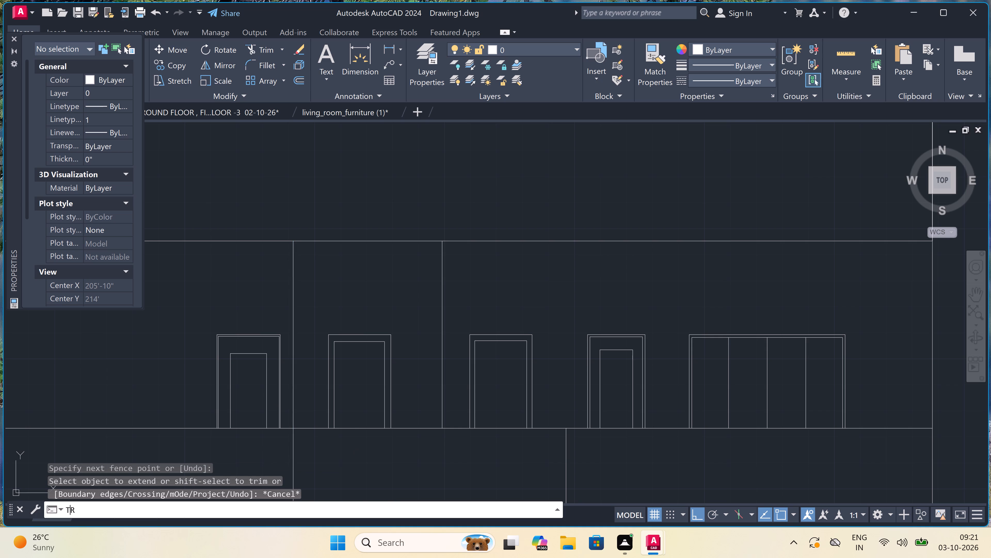
key(space)
scroll(355, 450, down, 2)
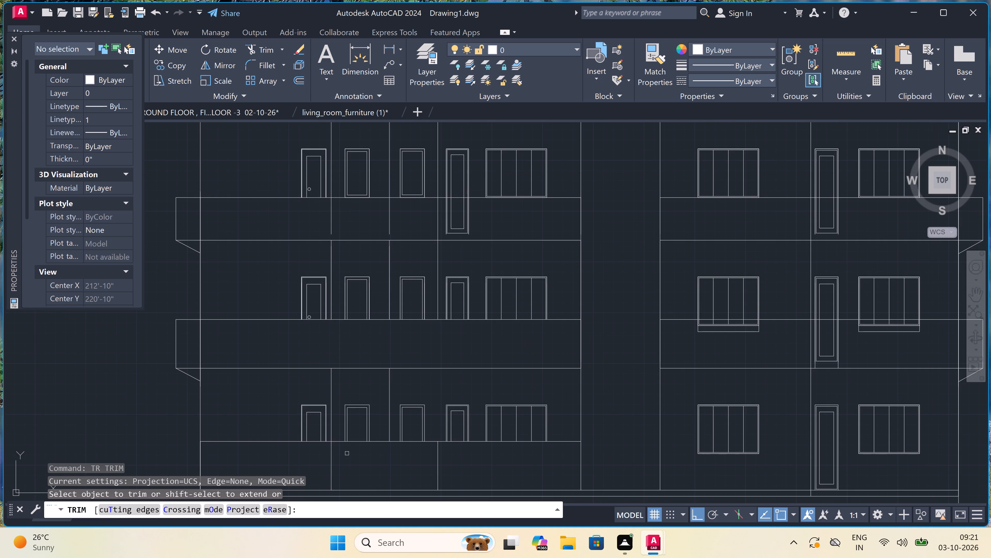
click(301, 460)
double_click(478, 483)
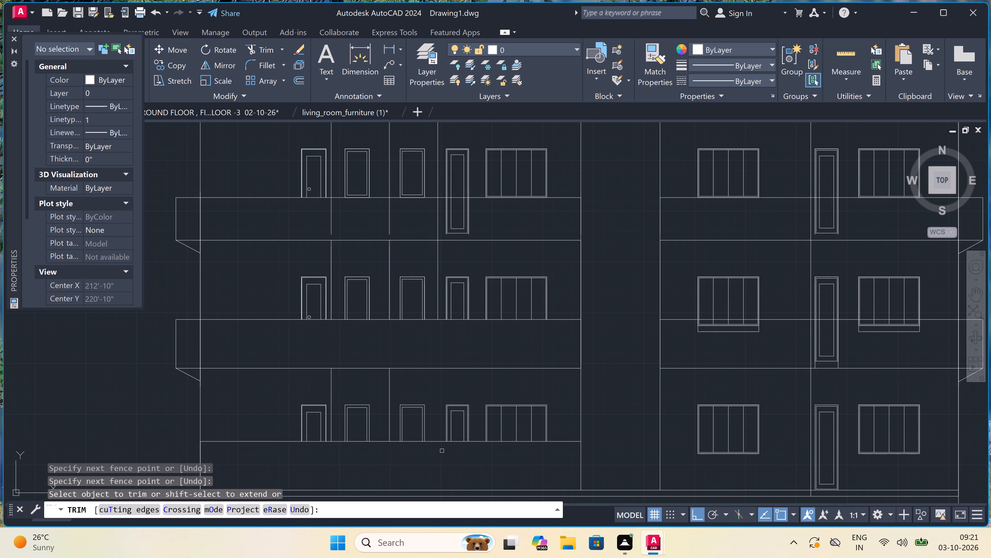
Trim the outer wall line where it passes through the middle floor's balcony parapet.
scroll(239, 336, down, 2)
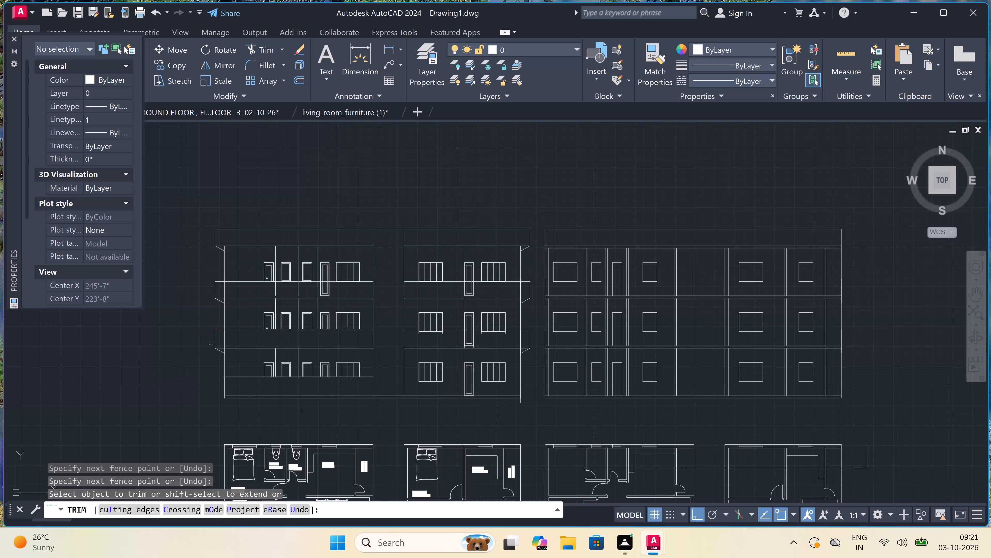
double_click(220, 343)
double_click(258, 341)
Trim the top floor's wall and second door lines inside the balcony parapet and remove the door's leftover bottom lines.
scroll(258, 341, down, 2)
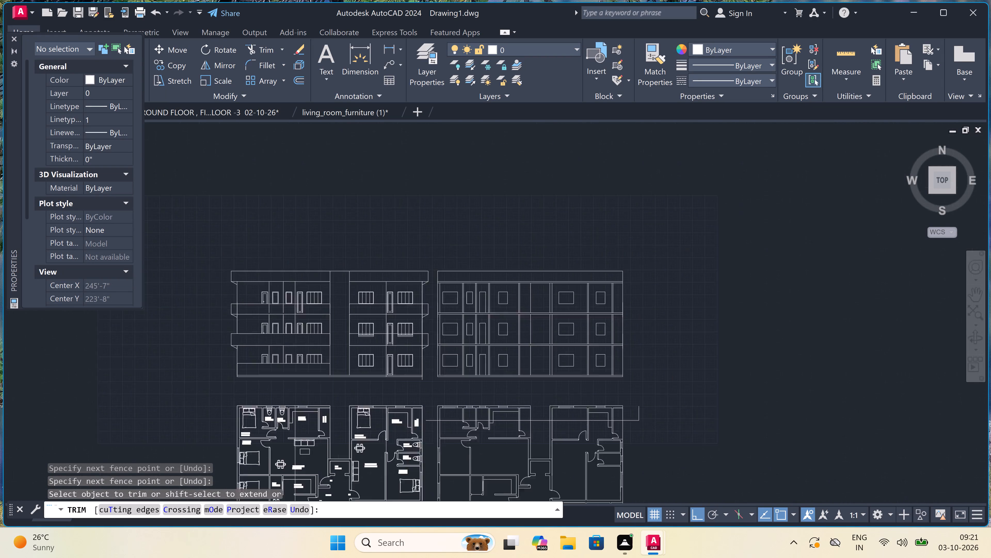
scroll(247, 315, up, 4)
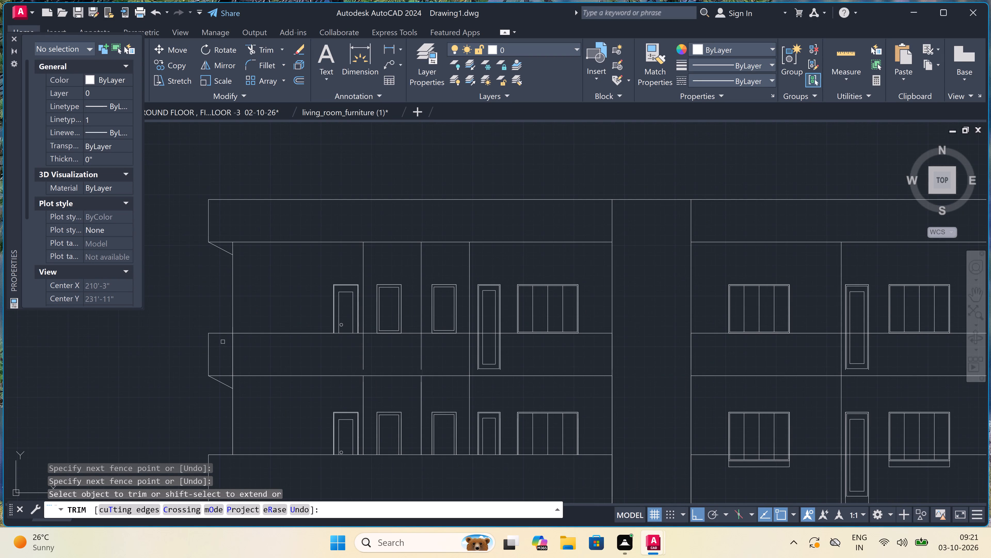
click(220, 344)
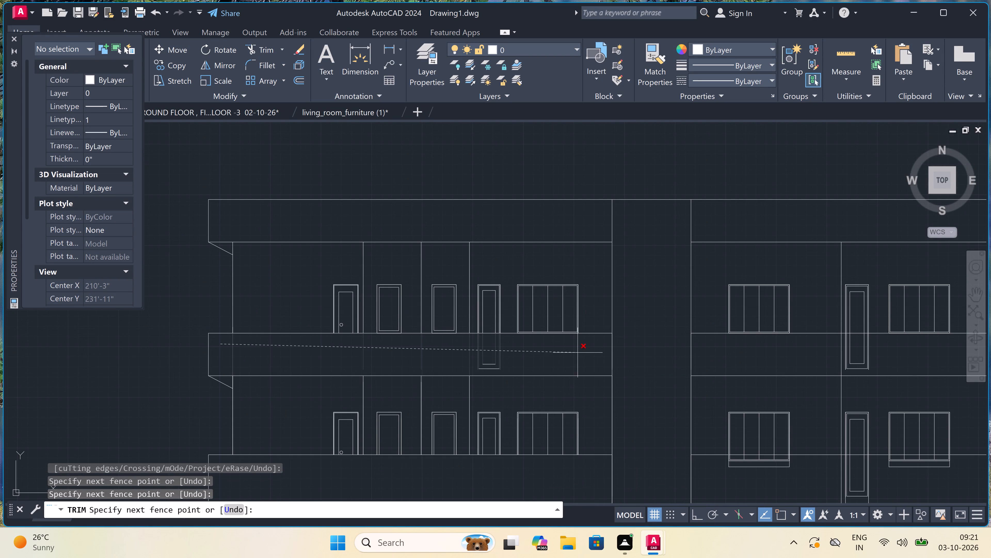
click(578, 353)
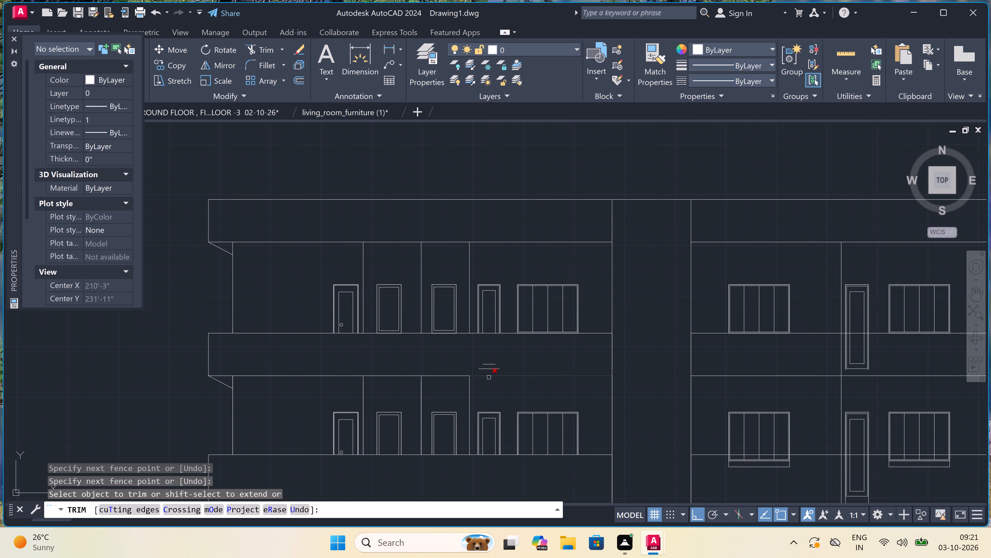
scroll(489, 378, up, 3)
click(485, 353)
double_click(489, 318)
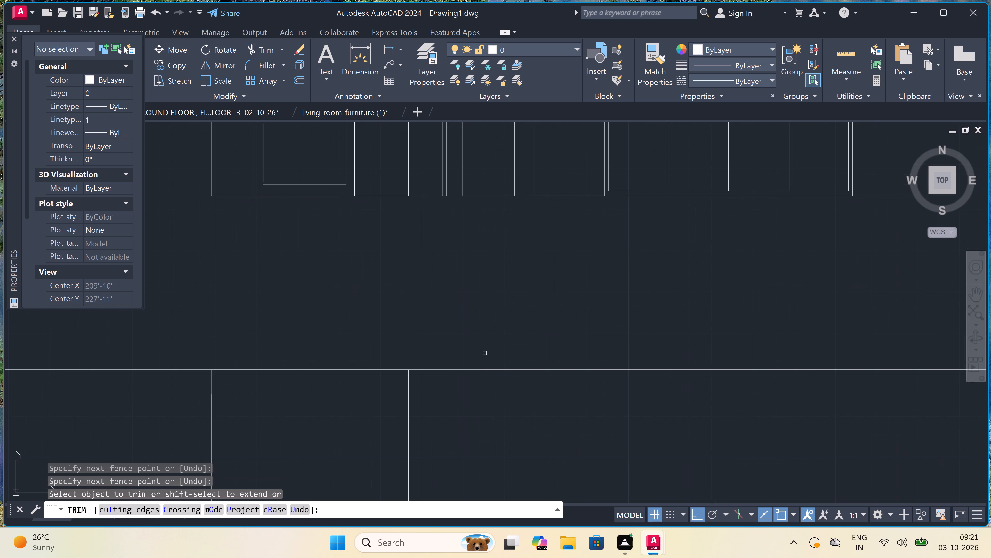
Remove the bottom lines of the inner frames of the top floor's two narrow windows.
scroll(460, 299, down, 4)
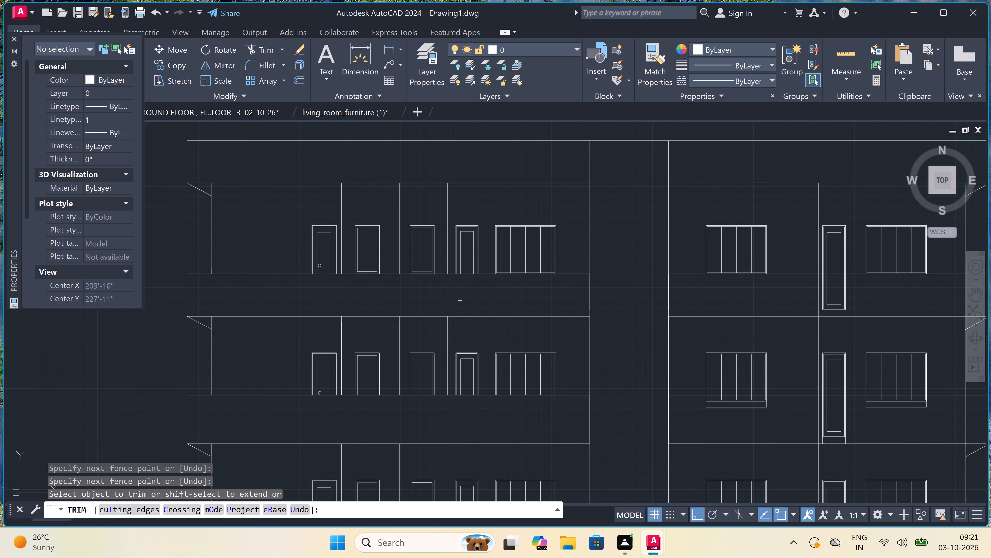
scroll(460, 299, down, 1)
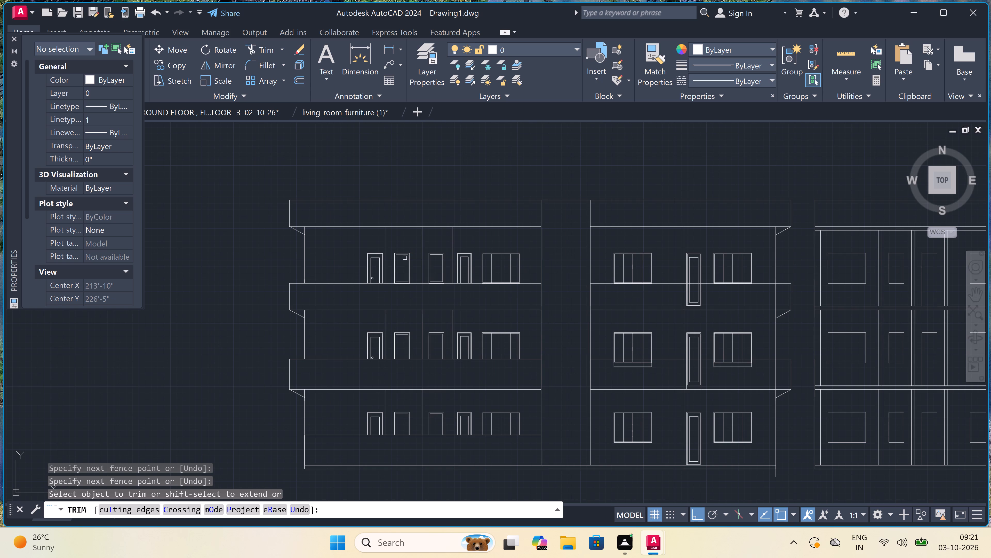
scroll(428, 260, up, 3)
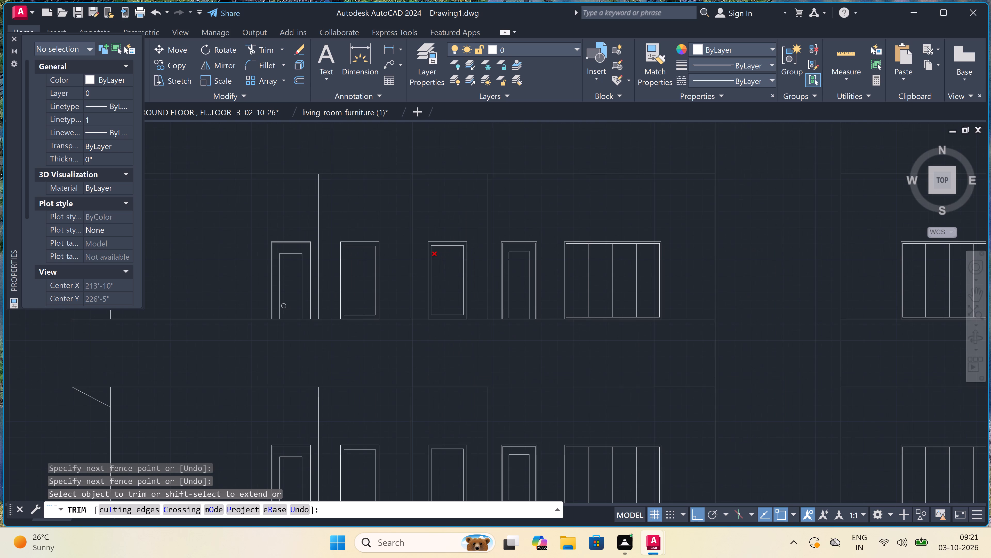
scroll(439, 310, up, 2)
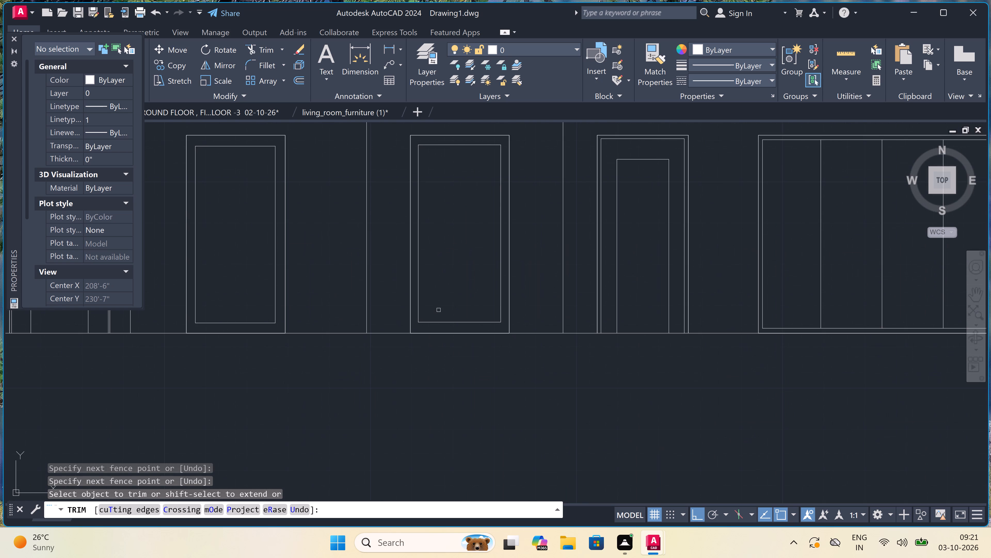
double_click(439, 320)
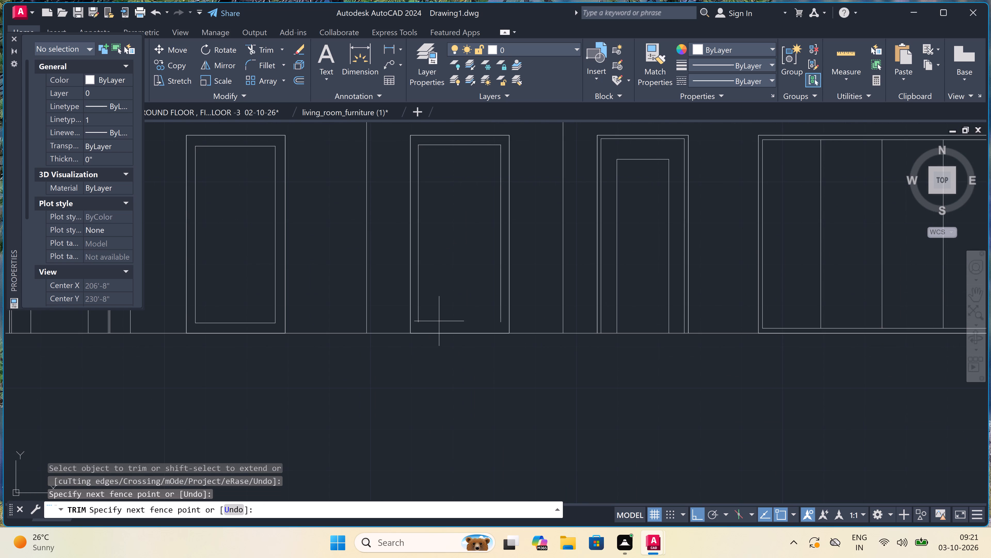
click(435, 323)
scroll(434, 323, down, 2)
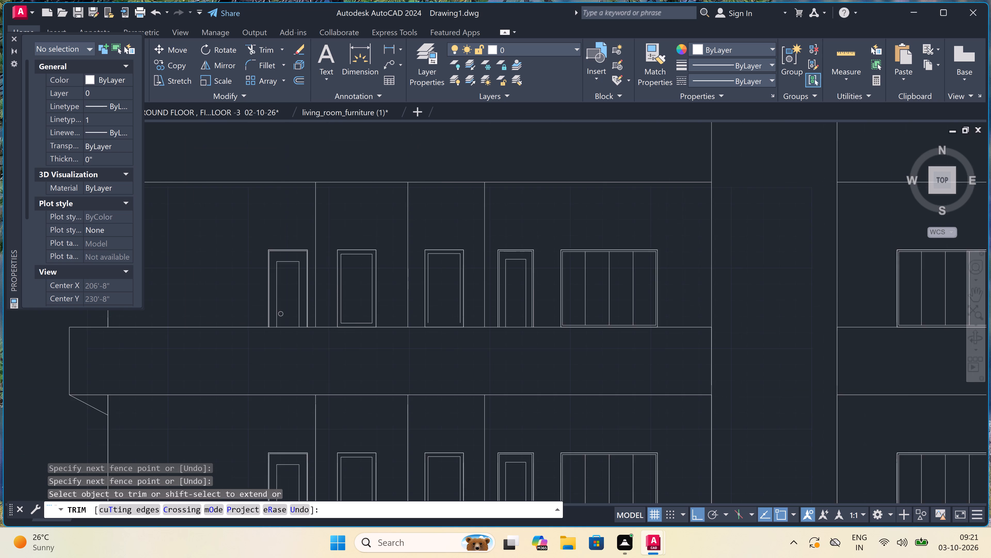
scroll(434, 323, down, 2)
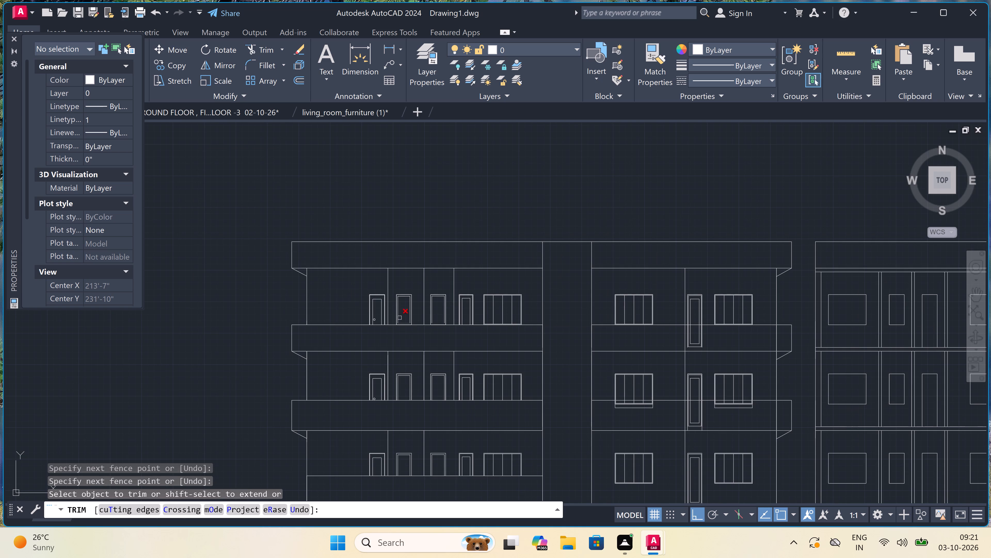
scroll(402, 322, up, 3)
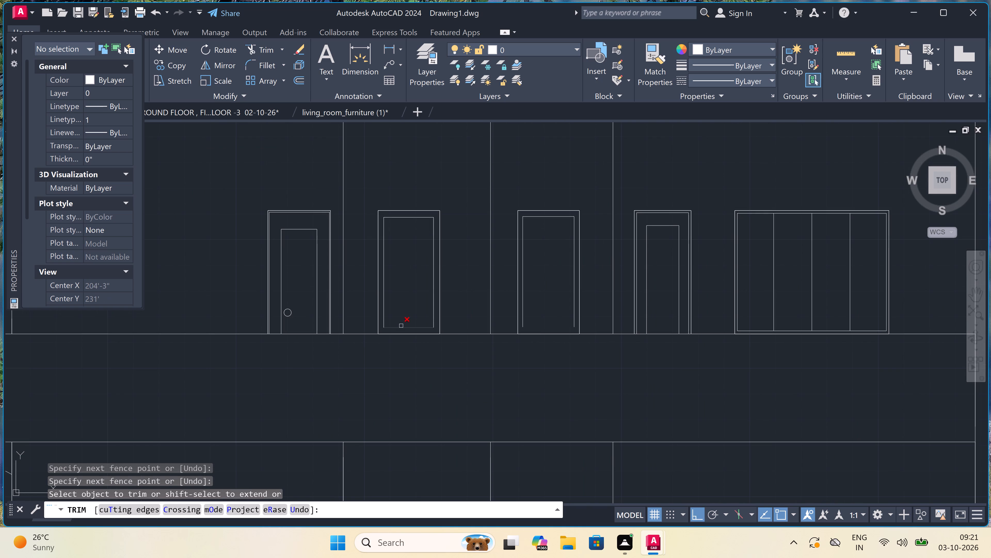
click(401, 326)
scroll(401, 326, down, 2)
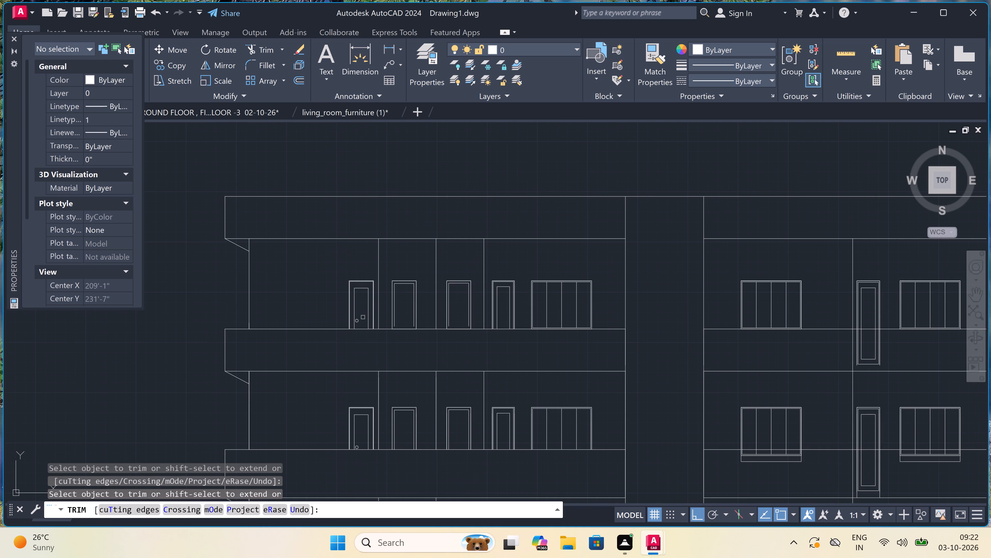
scroll(363, 317, up, 3)
key(Escape)
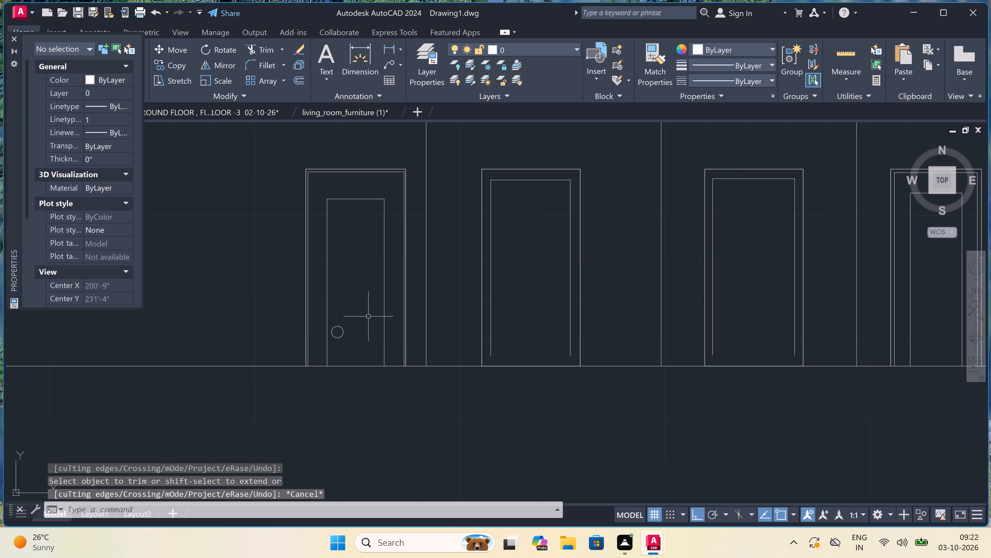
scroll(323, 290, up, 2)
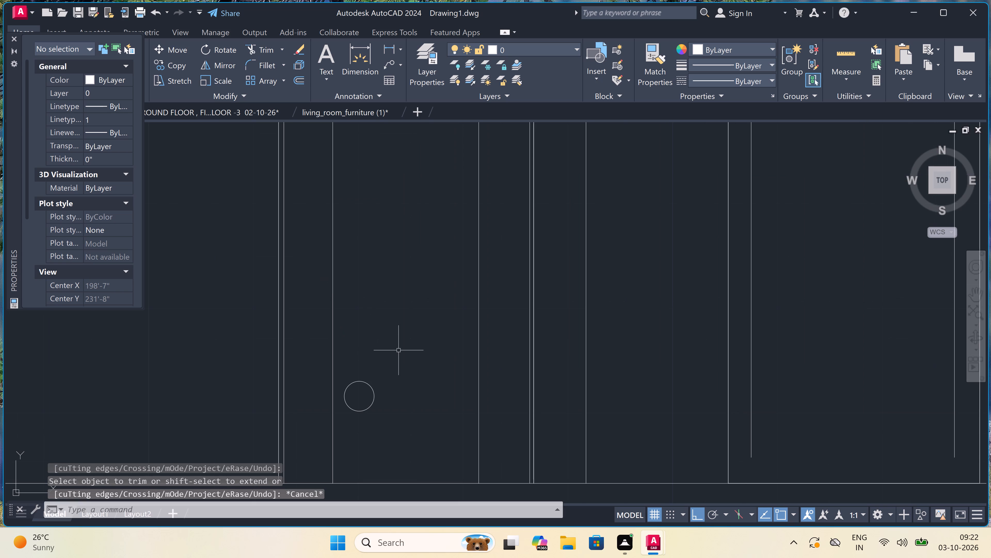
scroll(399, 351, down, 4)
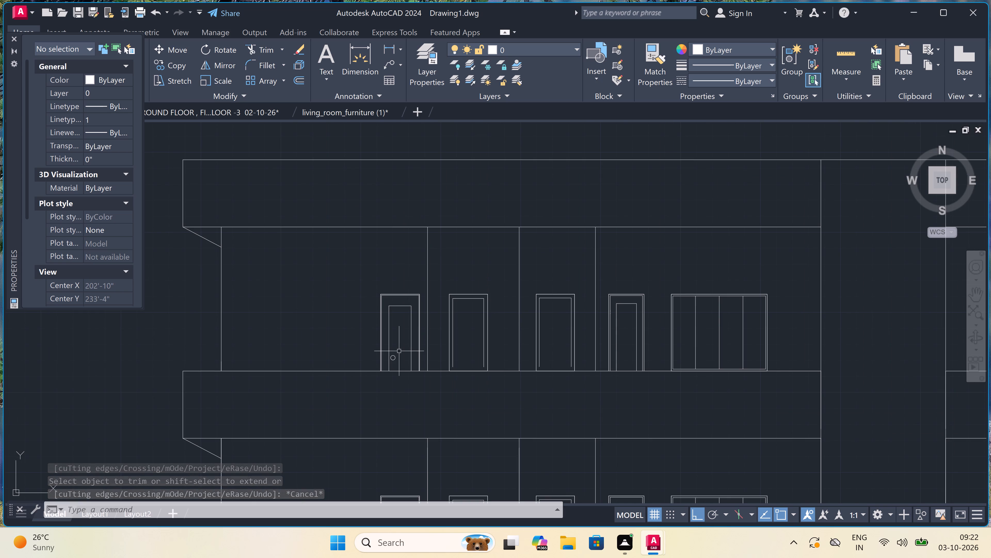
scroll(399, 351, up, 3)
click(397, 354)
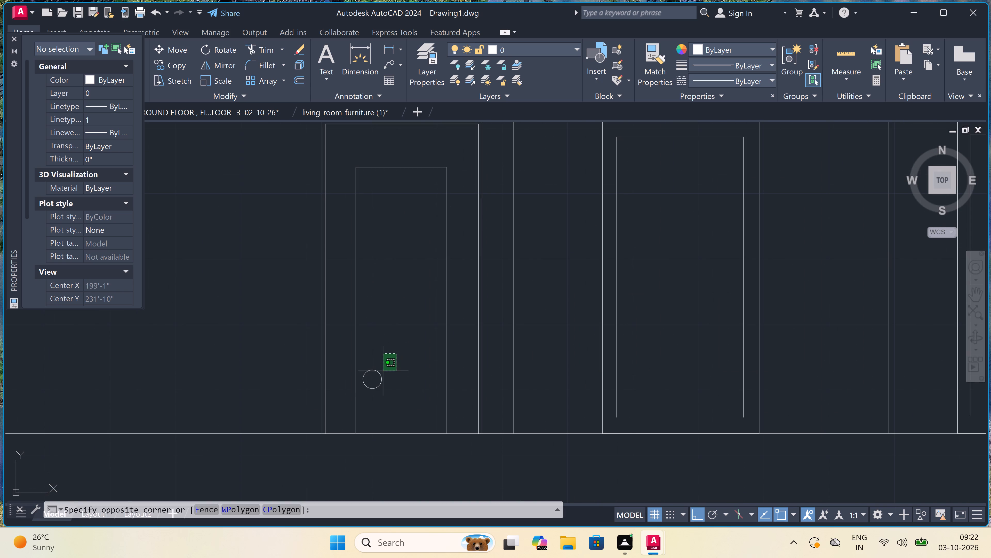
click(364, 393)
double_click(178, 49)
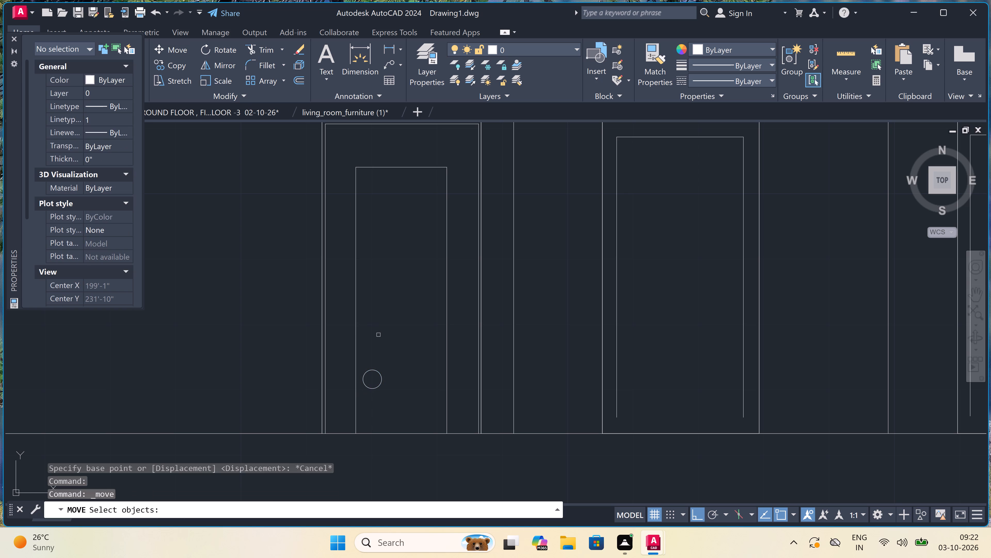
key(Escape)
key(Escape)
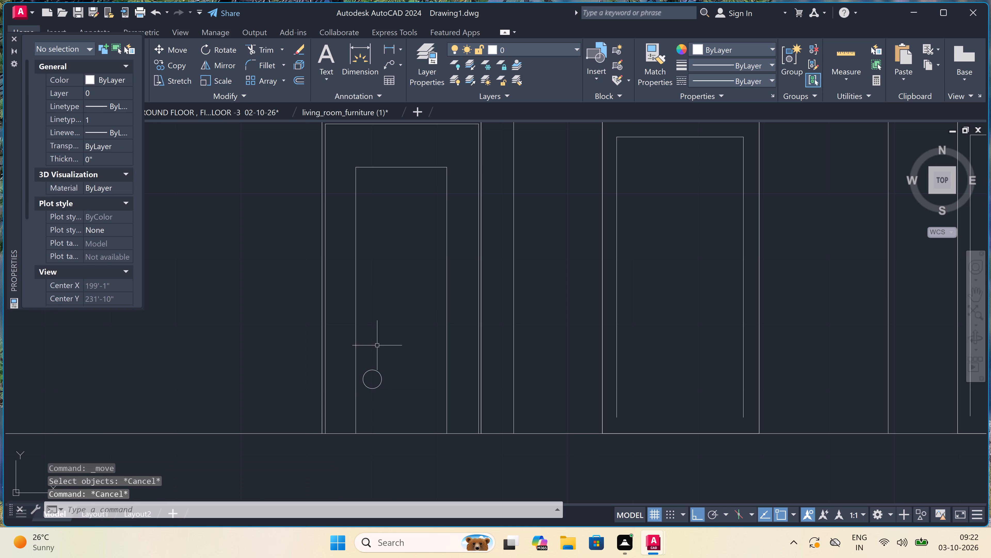
Copy the knob circle of the top floor's first door straight down, closer to the balcony parapet line.
scroll(378, 396, up, 1)
click(404, 335)
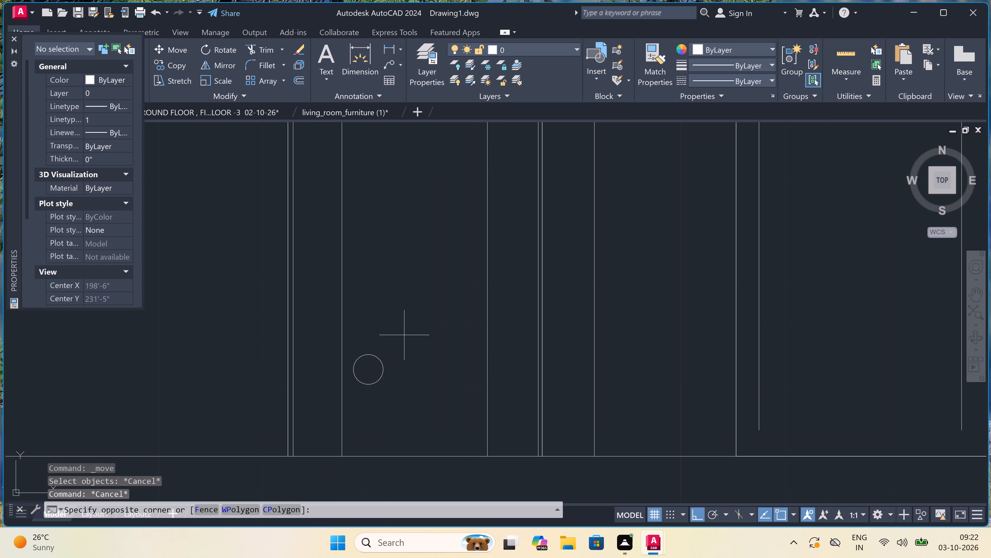
click(356, 412)
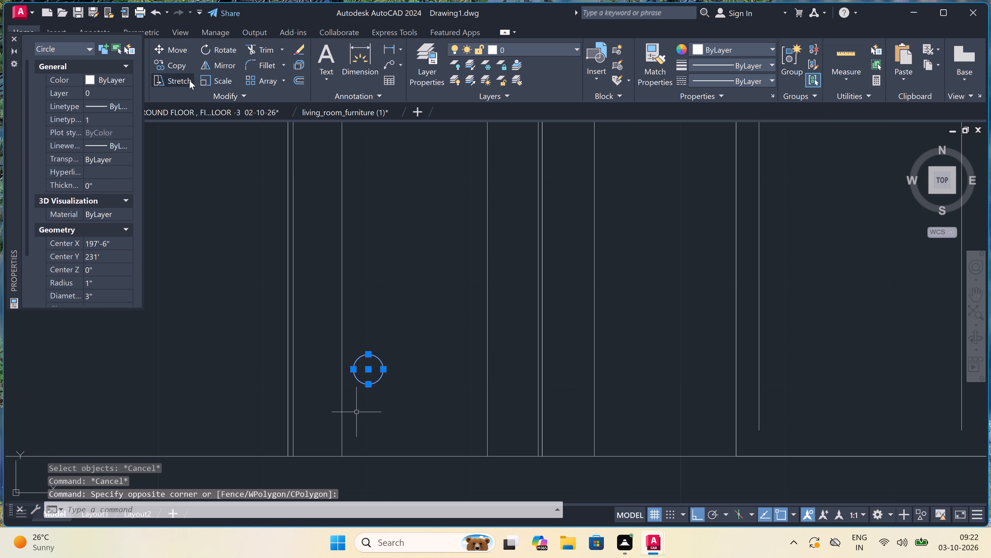
click(174, 65)
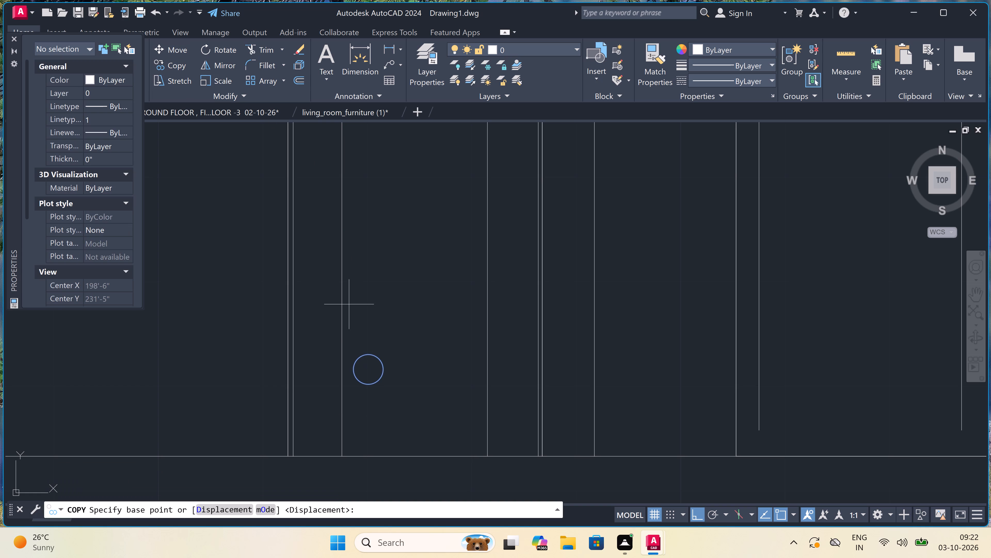
double_click(370, 371)
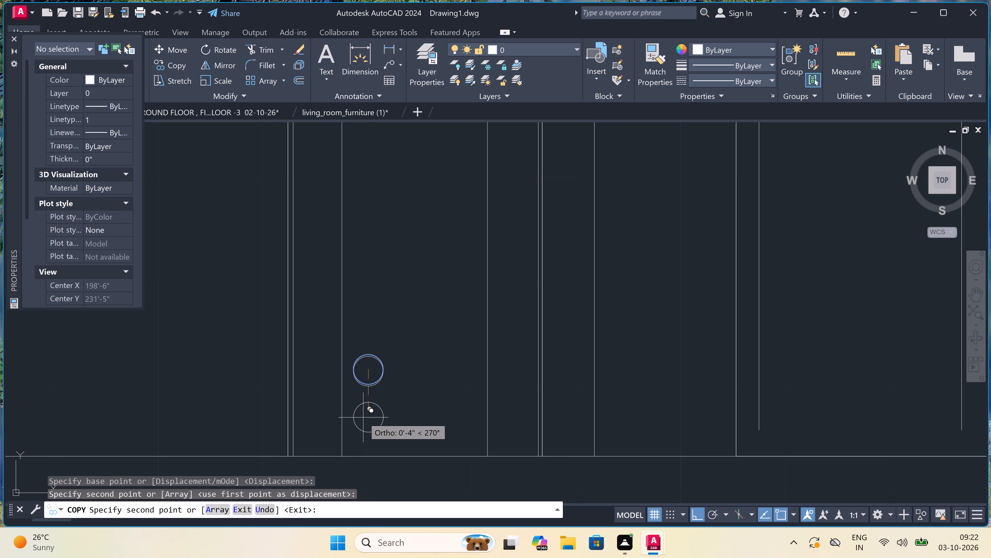
click(361, 429)
key(Escape)
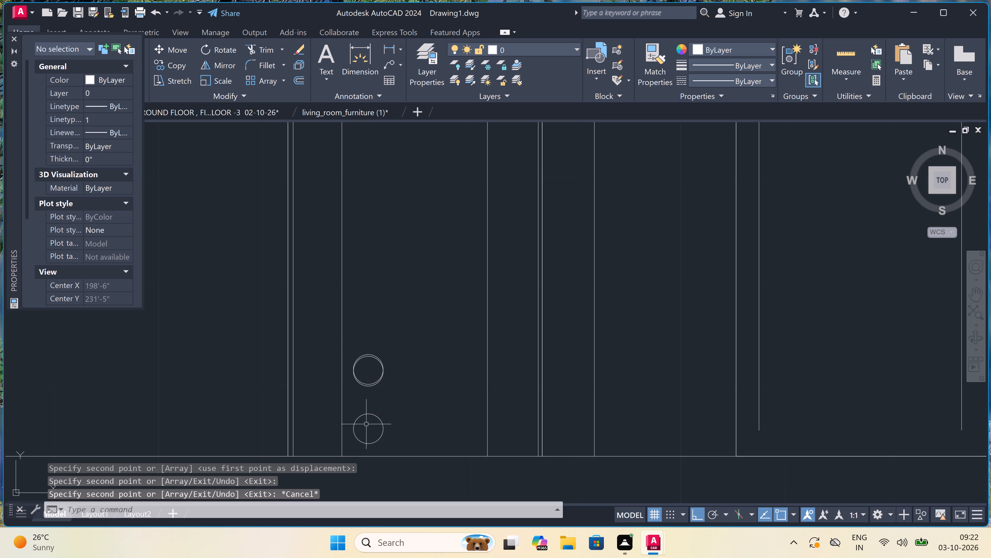
Erase the two overlapping knob circles at the original knob position on the top floor's first door.
scroll(374, 343, up, 3)
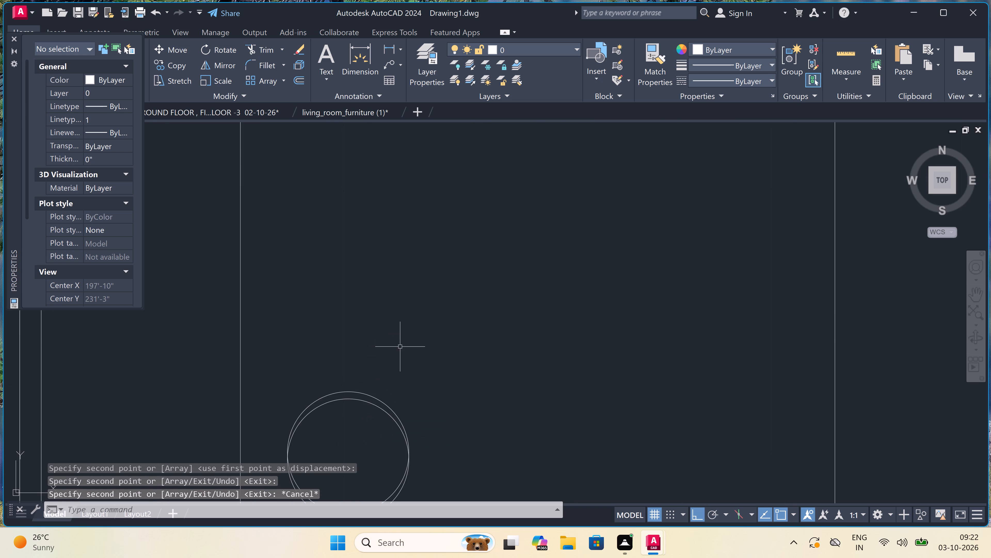
scroll(401, 347, down, 3)
click(424, 360)
scroll(369, 399, up, 3)
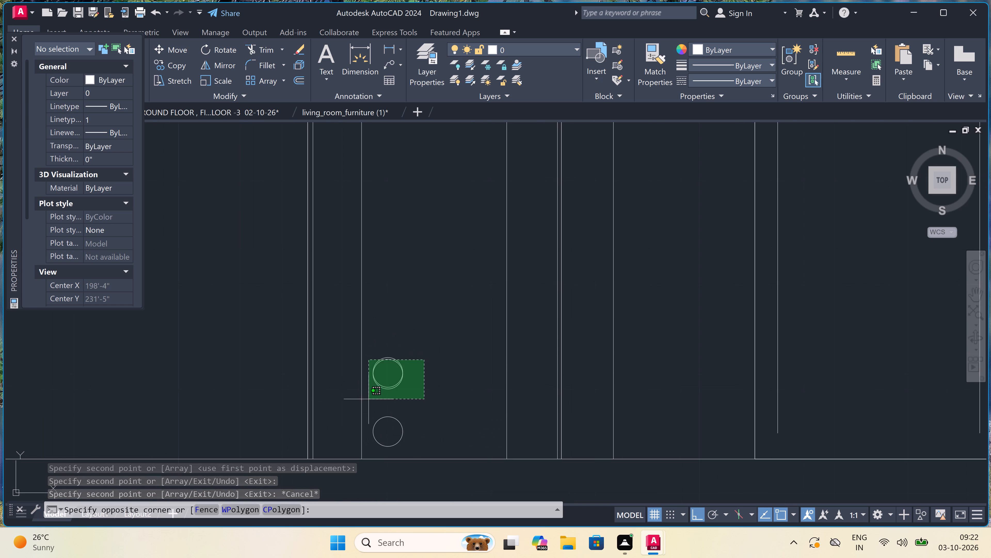
click(393, 364)
key(Delete)
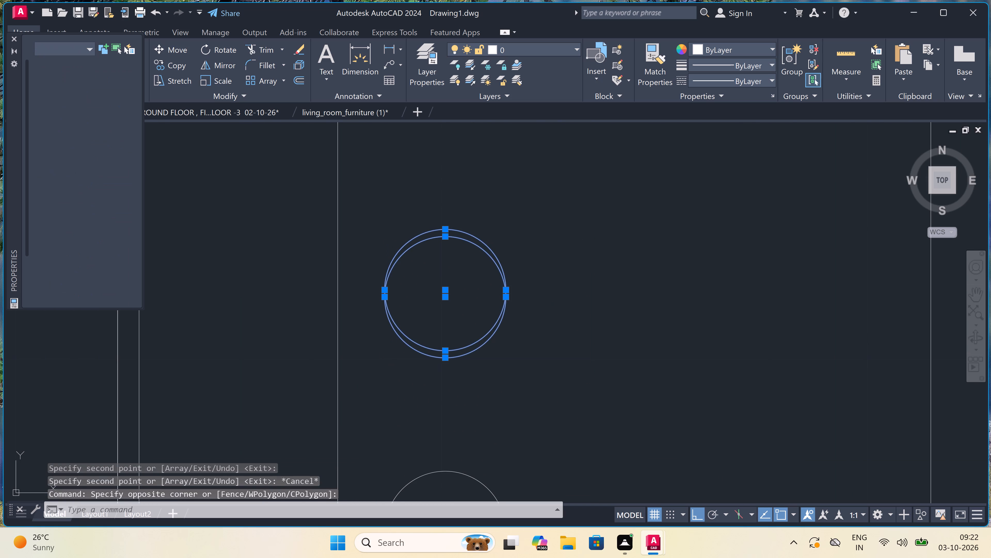
Extend the inner frame lines of the top floor's two narrow windows down to the balcony parapet line.
scroll(397, 346, down, 9)
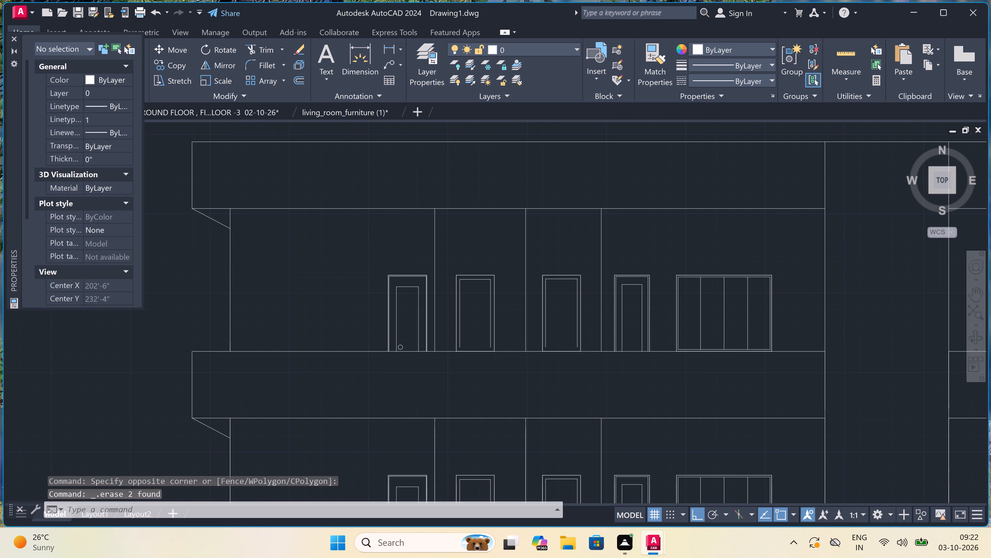
scroll(399, 339, down, 1)
scroll(451, 334, up, 2)
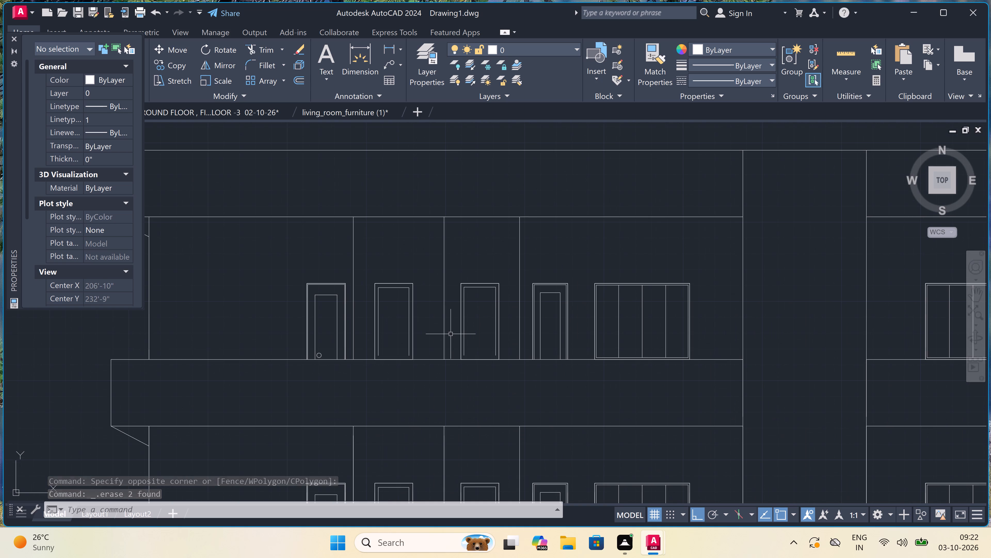
text(EX)
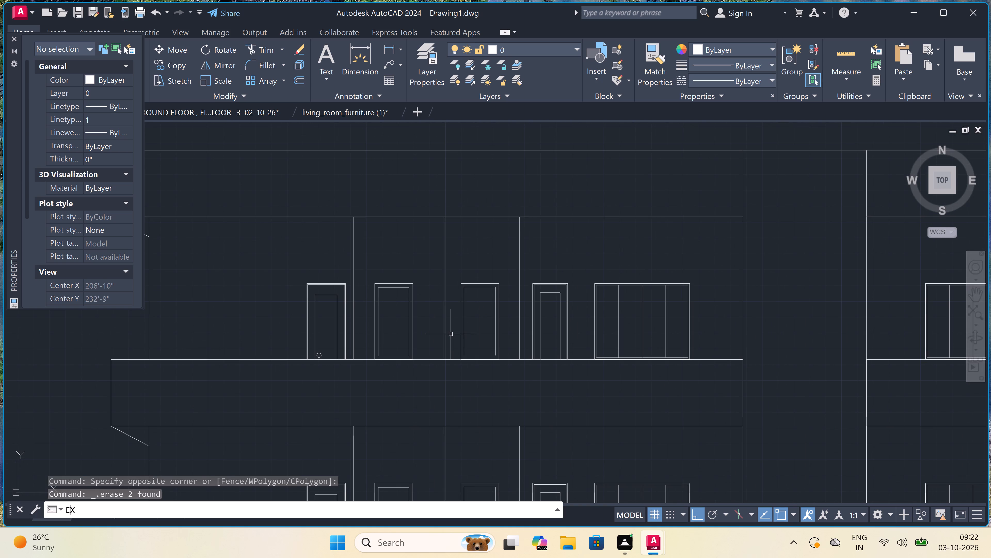
key(space)
scroll(446, 332, up, 1)
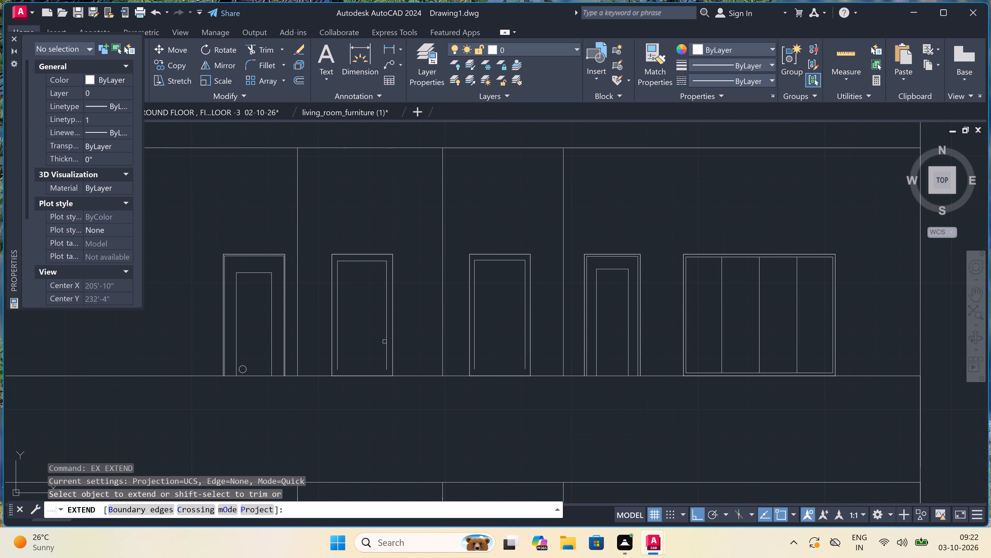
click(335, 345)
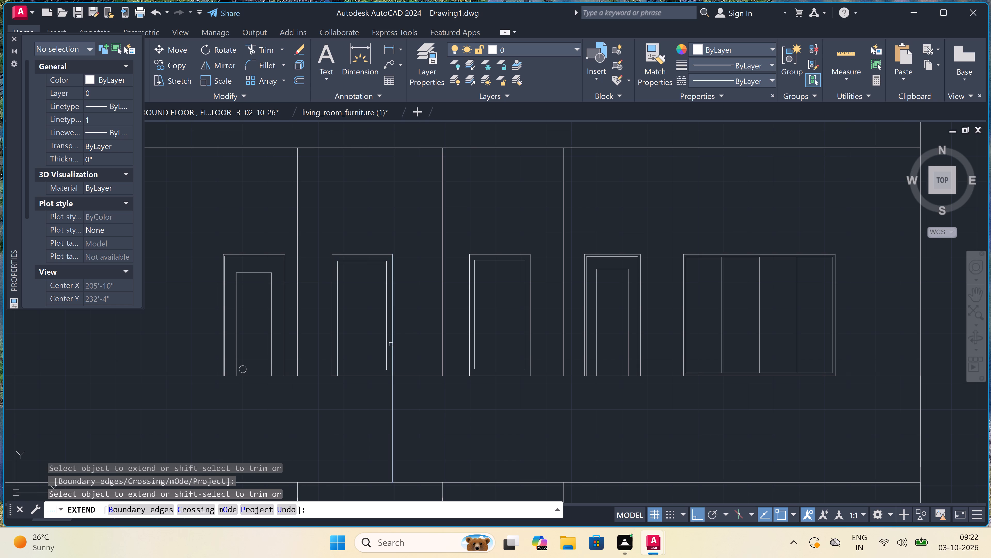
click(388, 344)
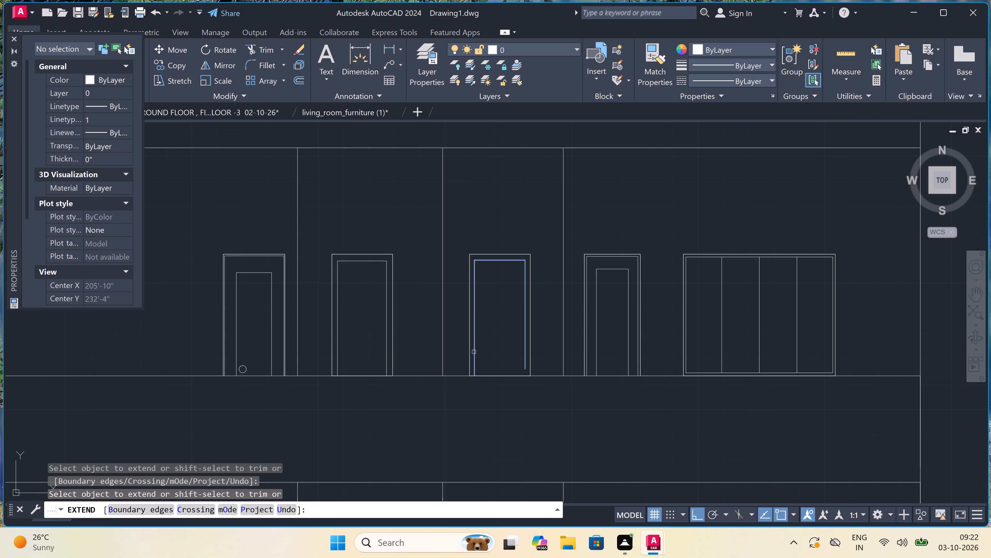
click(474, 352)
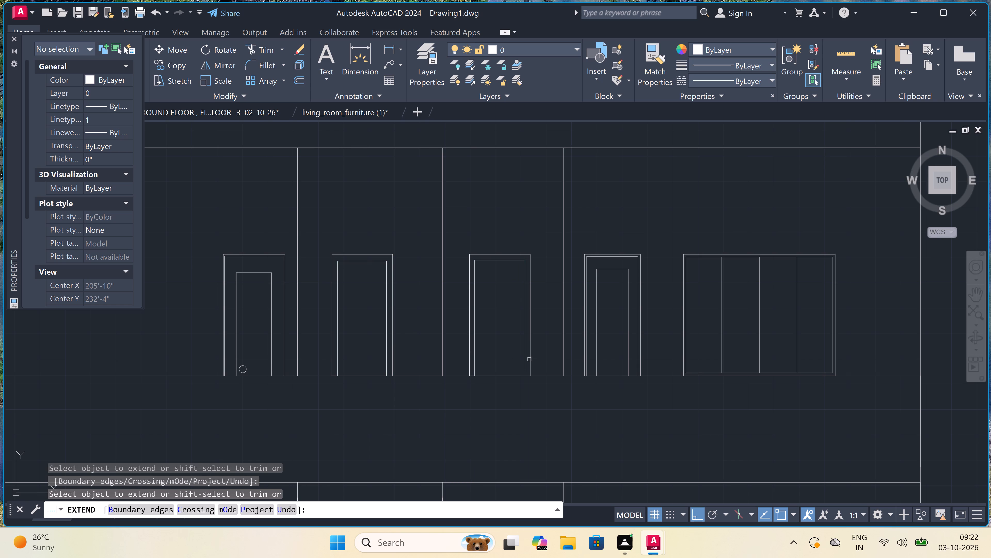
click(525, 360)
scroll(441, 341, down, 1)
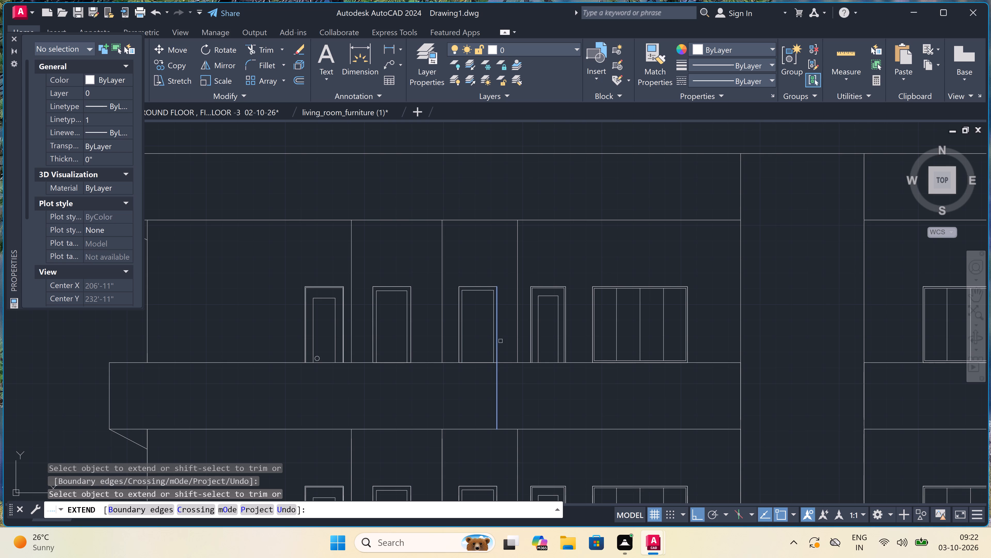
key(Escape)
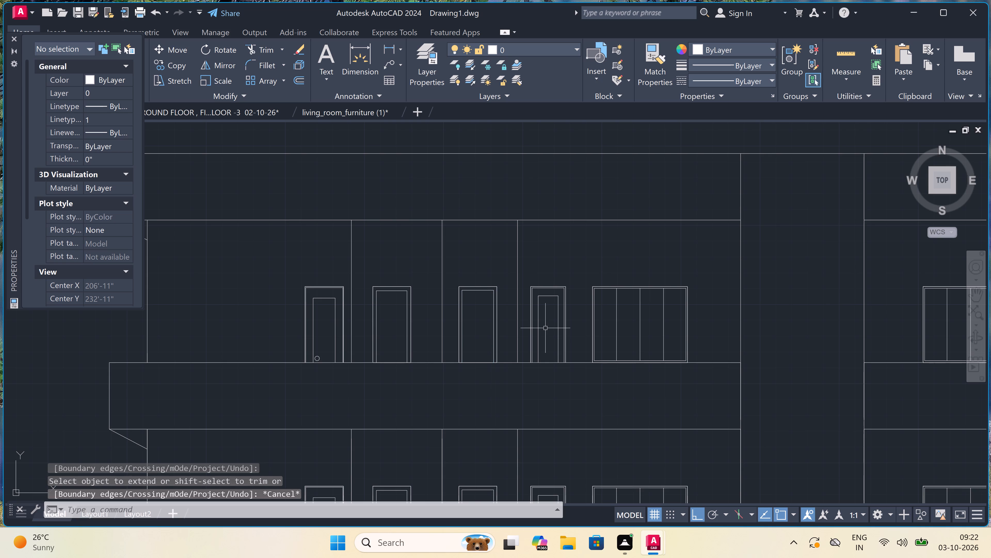
Trim the top floor's wall and door lines inside the right wing's balcony parapet and remove the door's leftover bottom lines.
scroll(539, 328, down, 2)
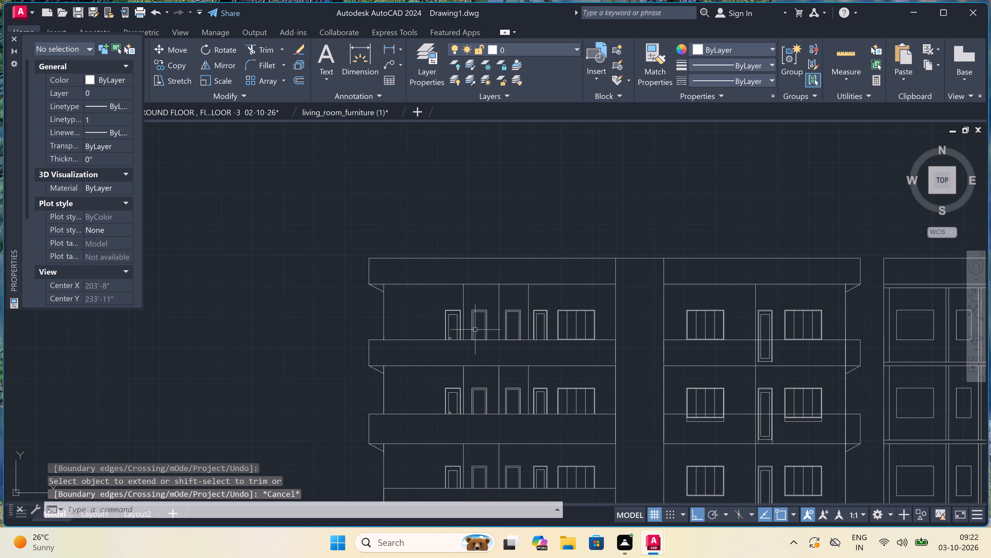
scroll(475, 330, down, 1)
scroll(649, 341, up, 2)
text(TR)
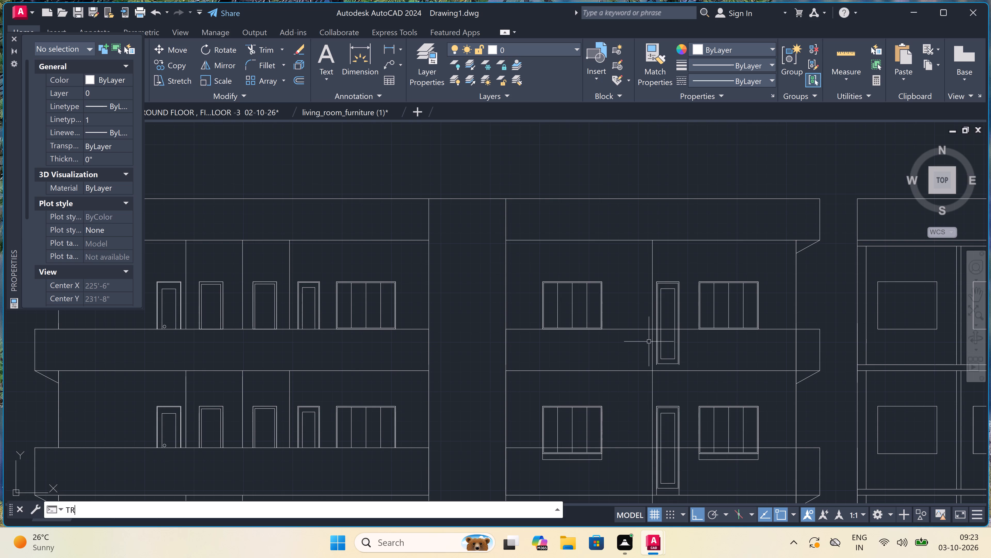
key(space)
click(634, 332)
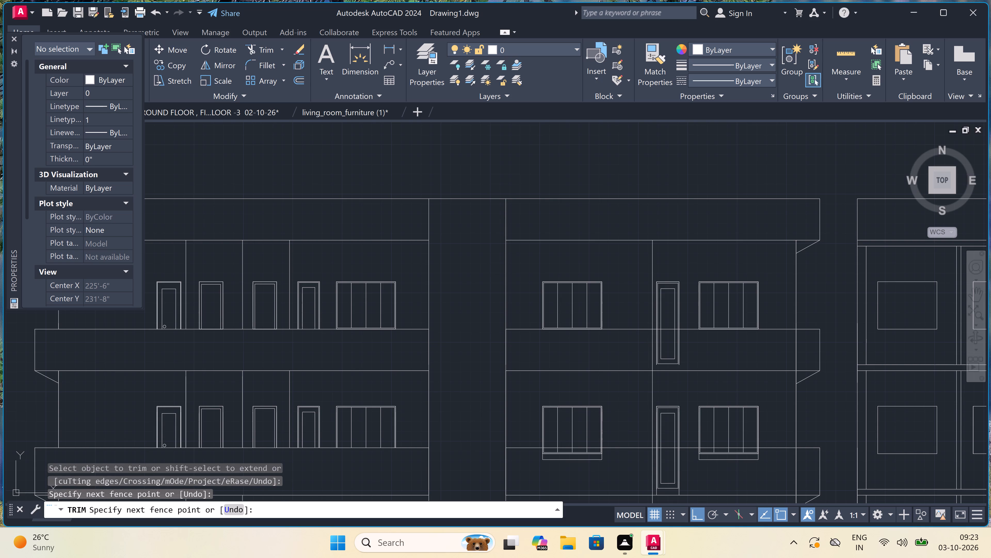
double_click(803, 345)
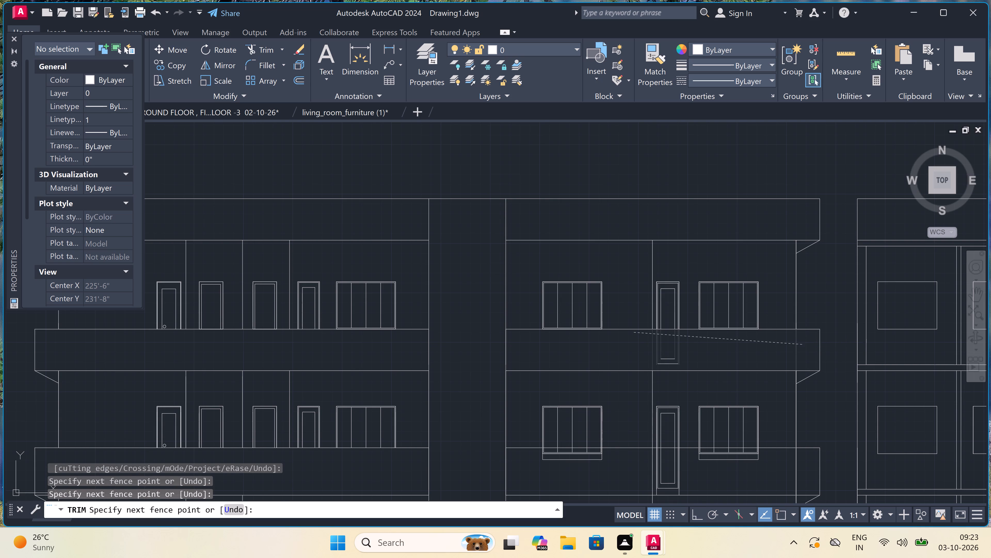
scroll(629, 365, up, 4)
click(629, 362)
scroll(631, 360, down, 3)
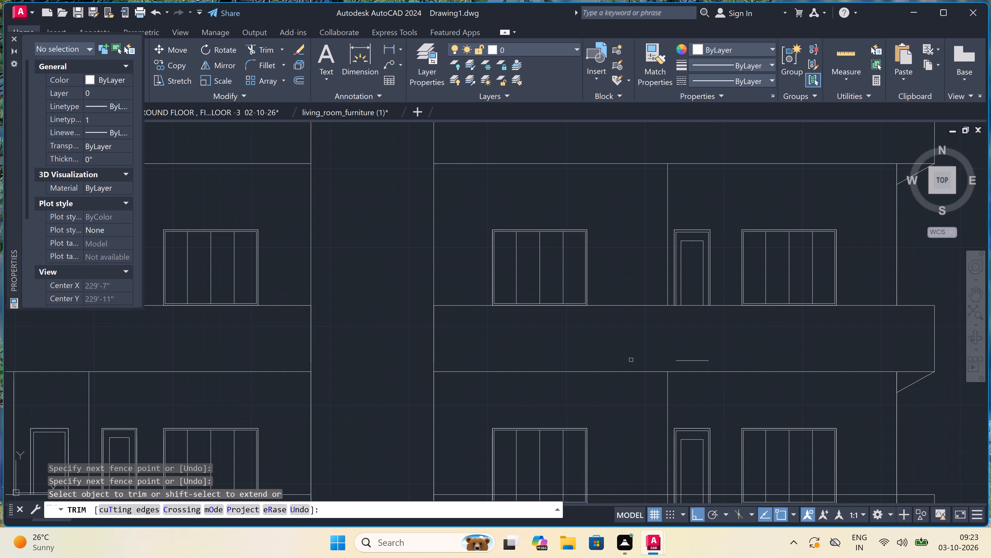
scroll(694, 362, up, 1)
click(694, 362)
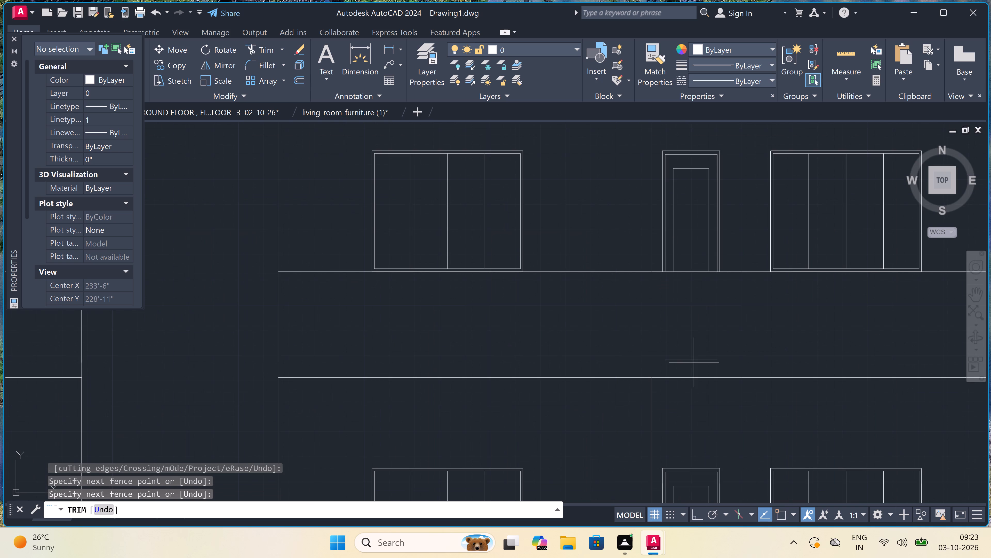
double_click(693, 345)
Trim the middle floor's wall, door and window lines below the top line of the right wing's balcony parapet.
scroll(693, 345, down, 5)
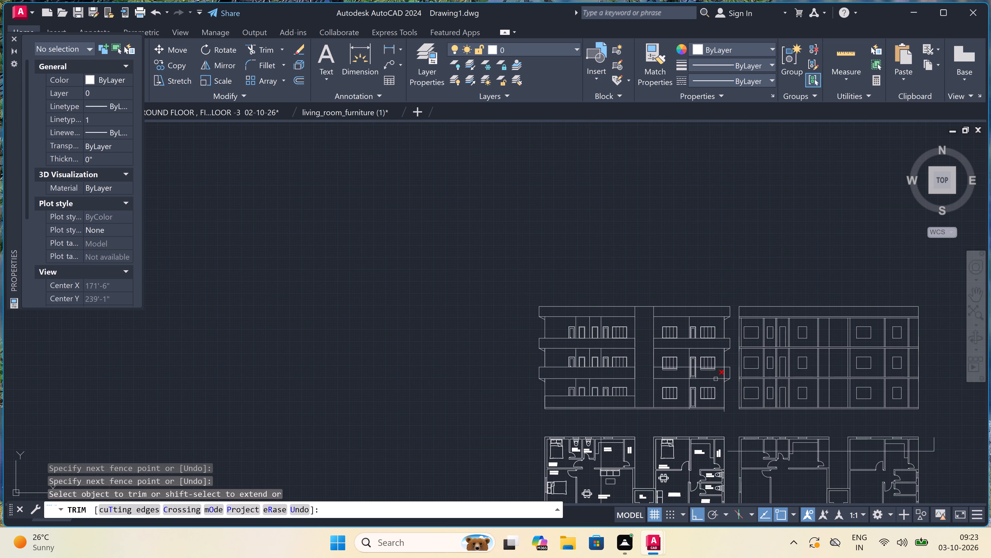
scroll(709, 361, up, 5)
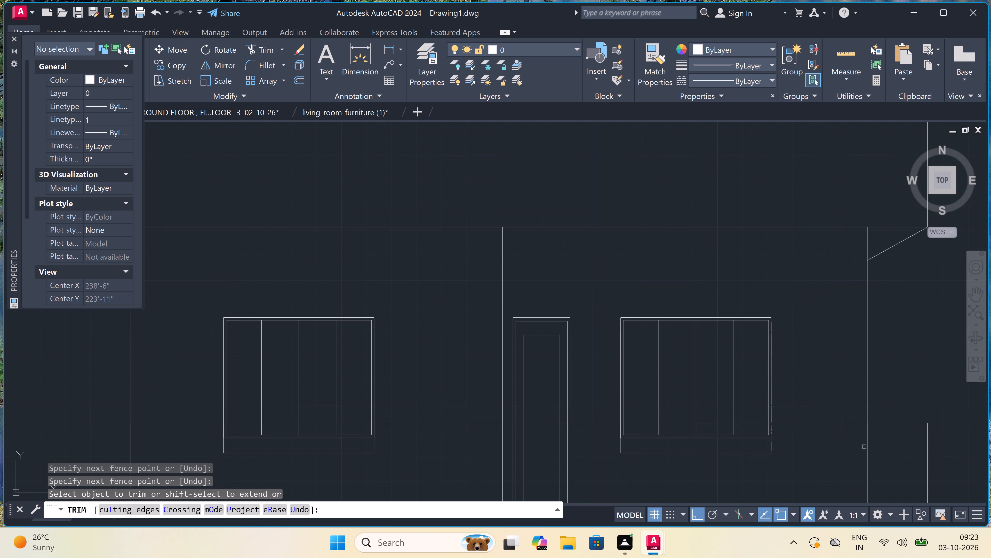
double_click(876, 433)
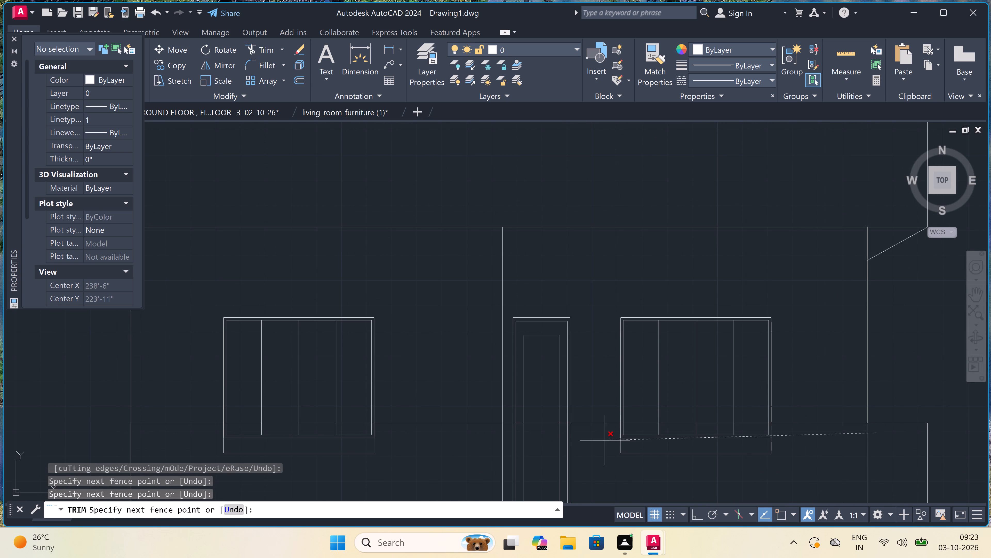
click(208, 431)
Remove the leftover bottom and sill lines of the middle floor's two wide windows inside the right wing's parapet.
click(251, 435)
click(250, 440)
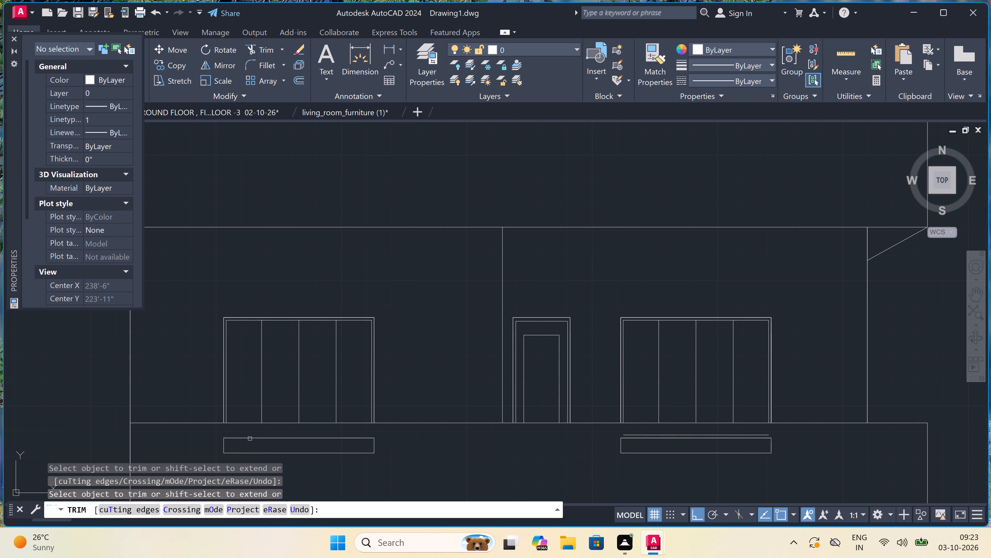
double_click(257, 430)
click(255, 485)
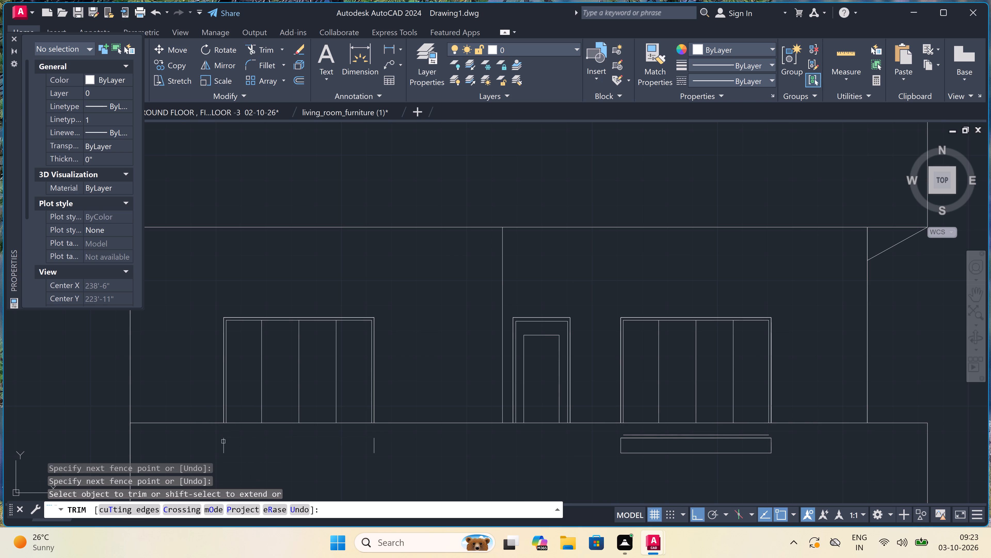
double_click(207, 448)
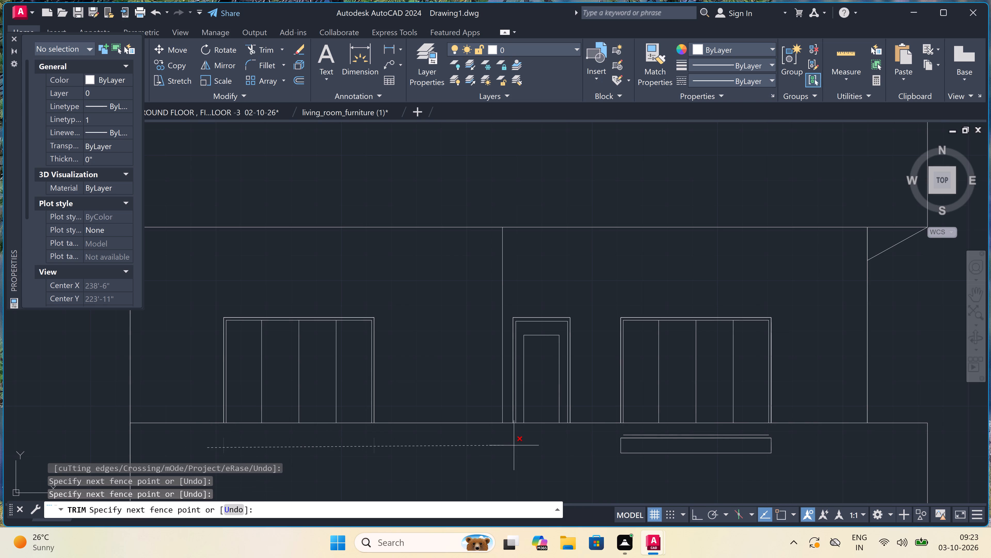
double_click(776, 444)
click(724, 435)
click(723, 435)
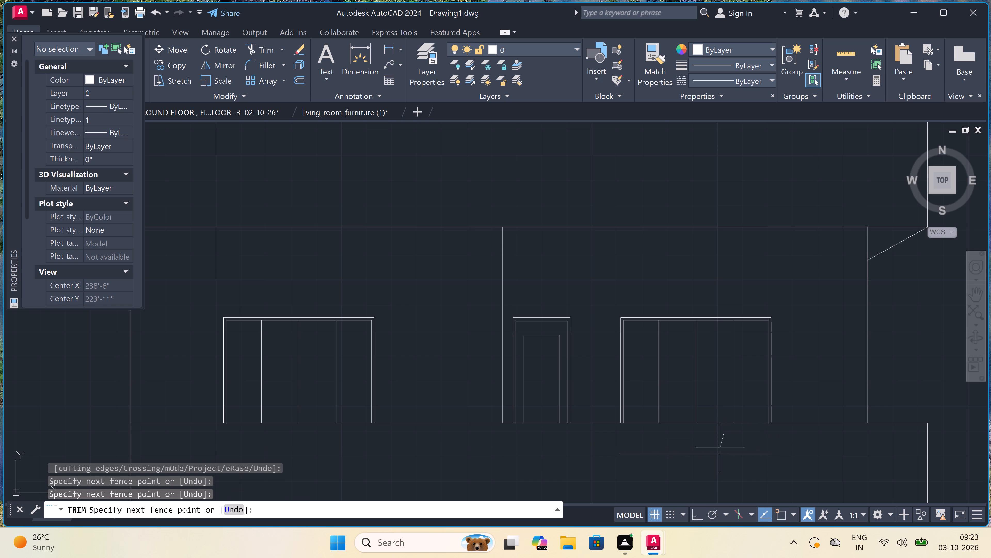
click(714, 479)
Remove the middle floor door's leftover bottom lines inside the right wing's balcony parapet.
scroll(567, 389, down, 7)
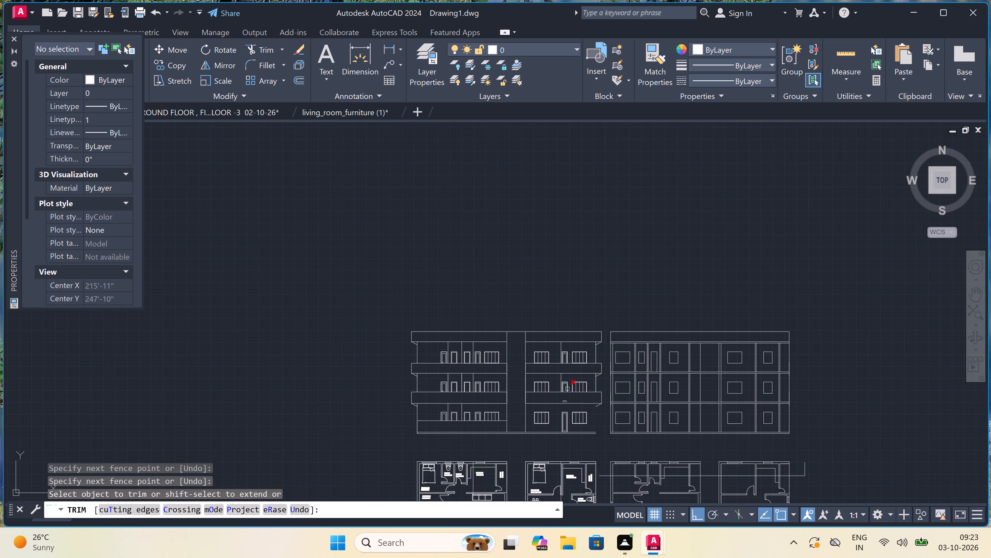
scroll(557, 405, up, 4)
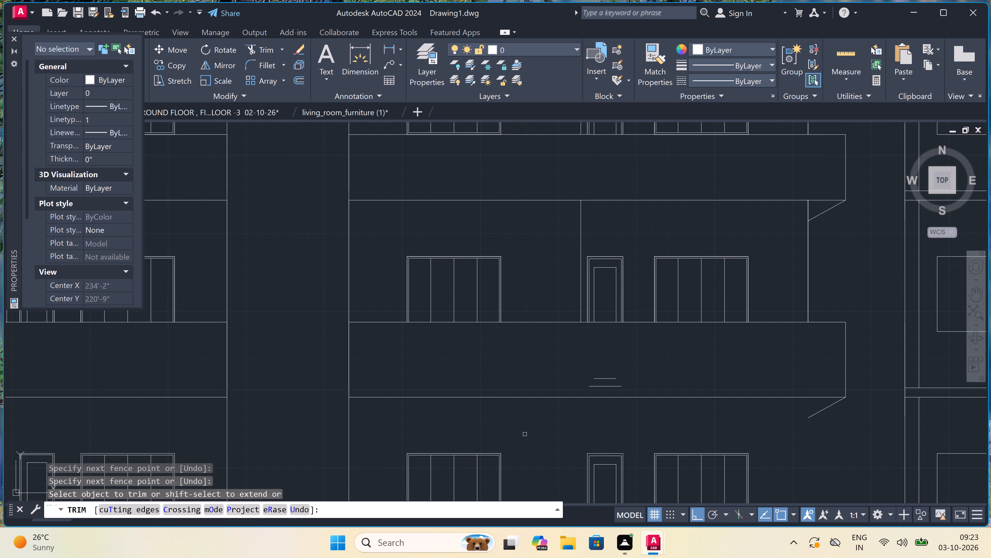
scroll(525, 435, up, 2)
scroll(564, 409, down, 5)
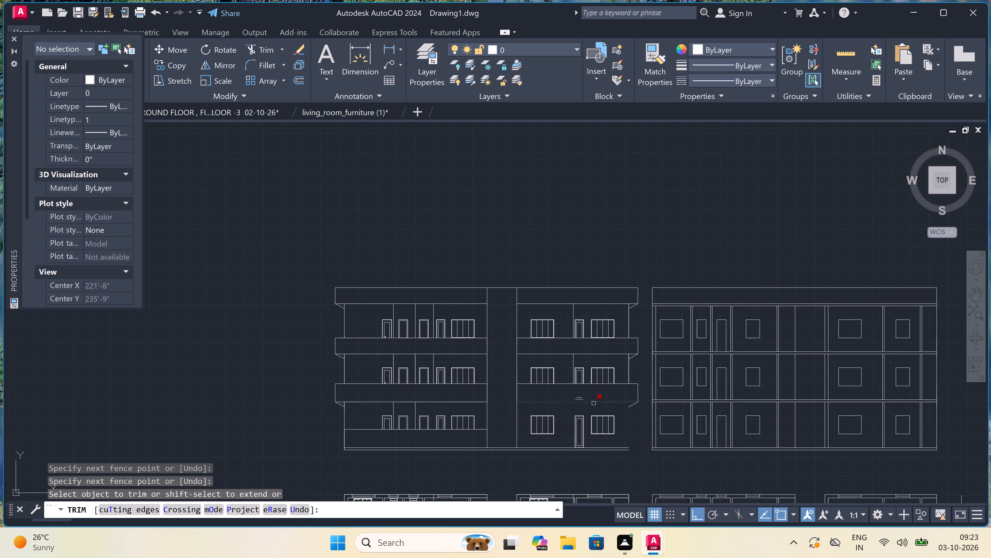
scroll(577, 393, up, 2)
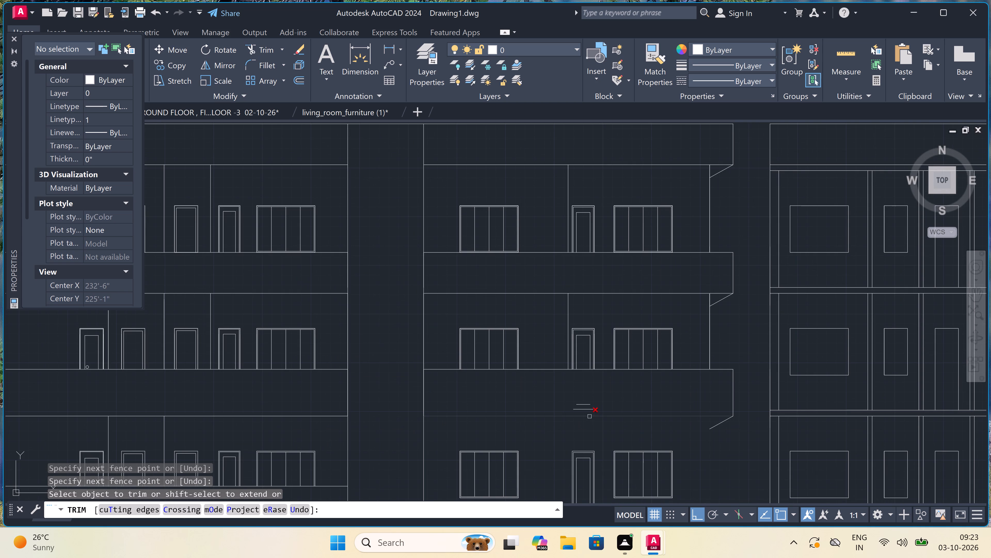
scroll(584, 411, up, 3)
click(584, 411)
click(588, 382)
scroll(589, 381, down, 3)
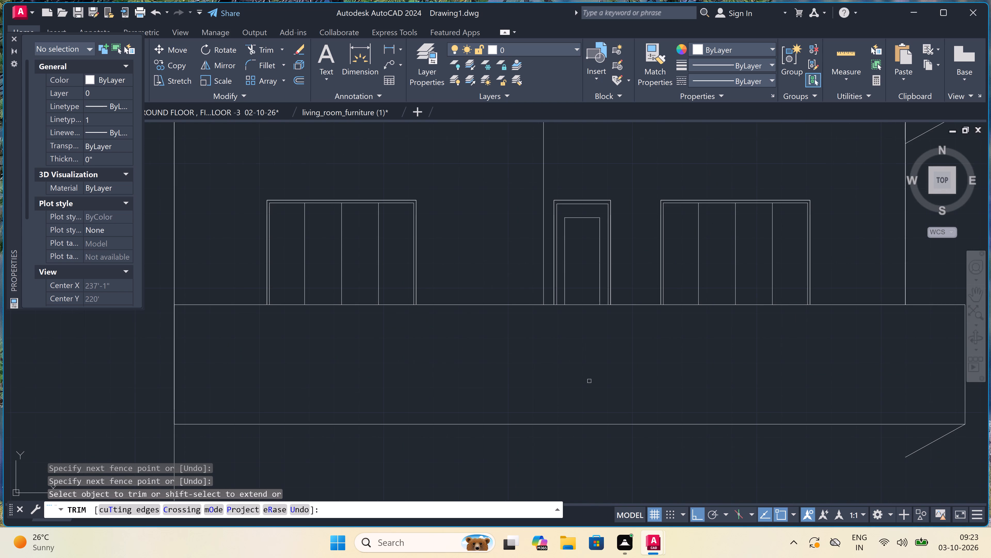
scroll(589, 381, down, 1)
key(Escape)
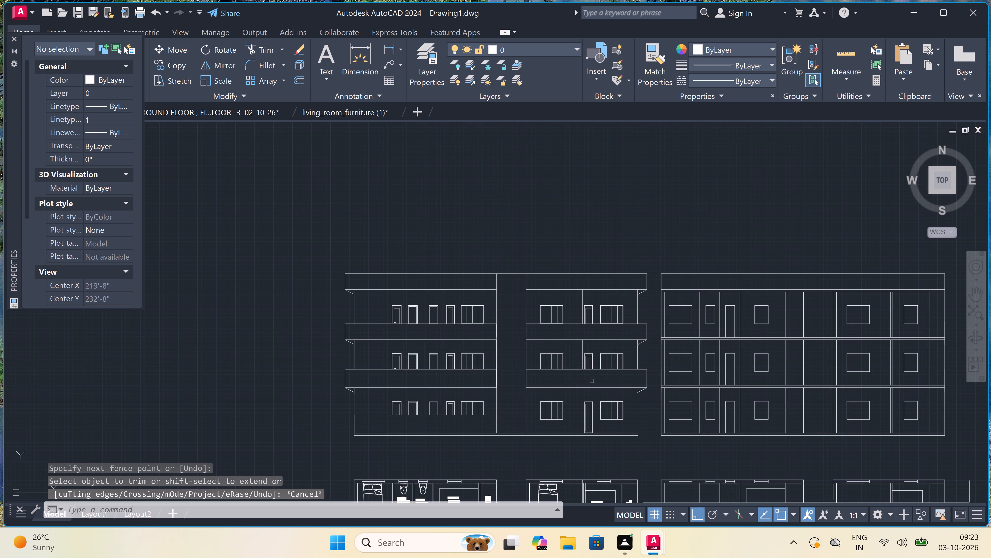
Draw lines extending the ground-floor parapet line across to the right wing's outer edge, up to the balcony underside and down to the base line.
key(l)
key(space)
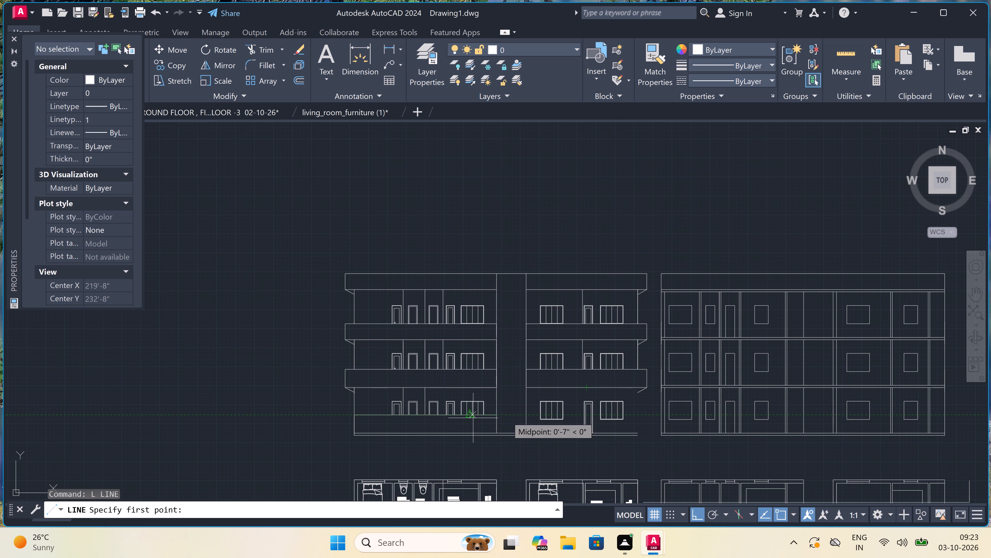
click(495, 416)
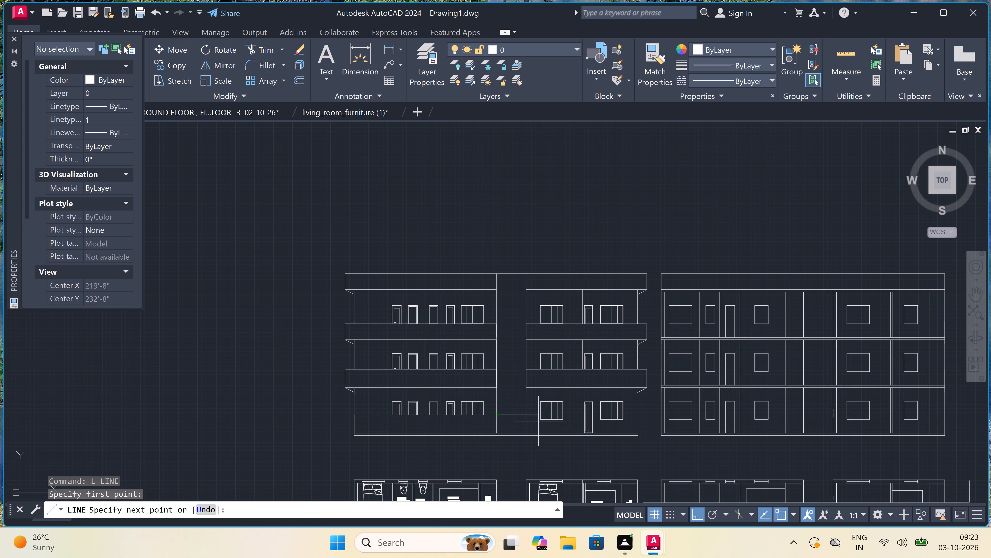
scroll(630, 421, up, 3)
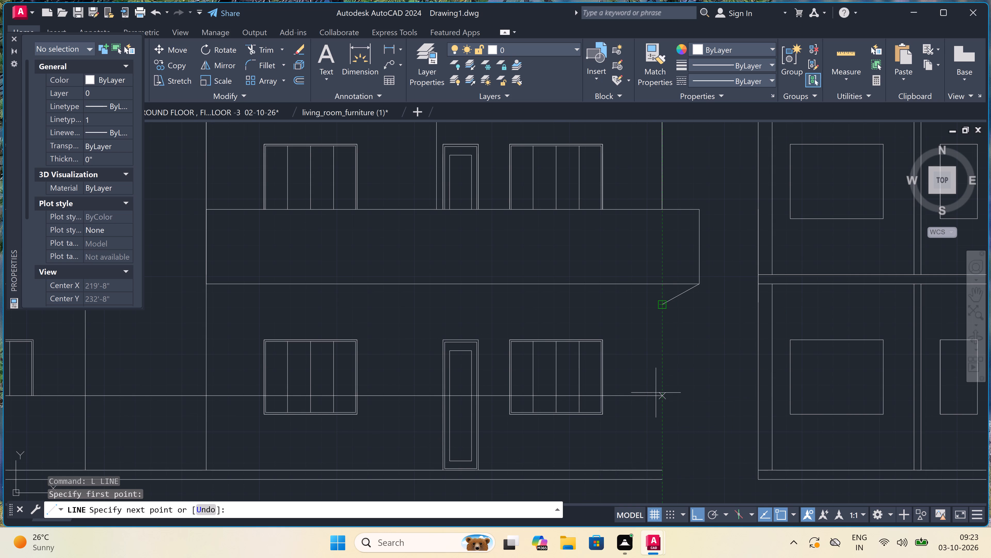
click(662, 399)
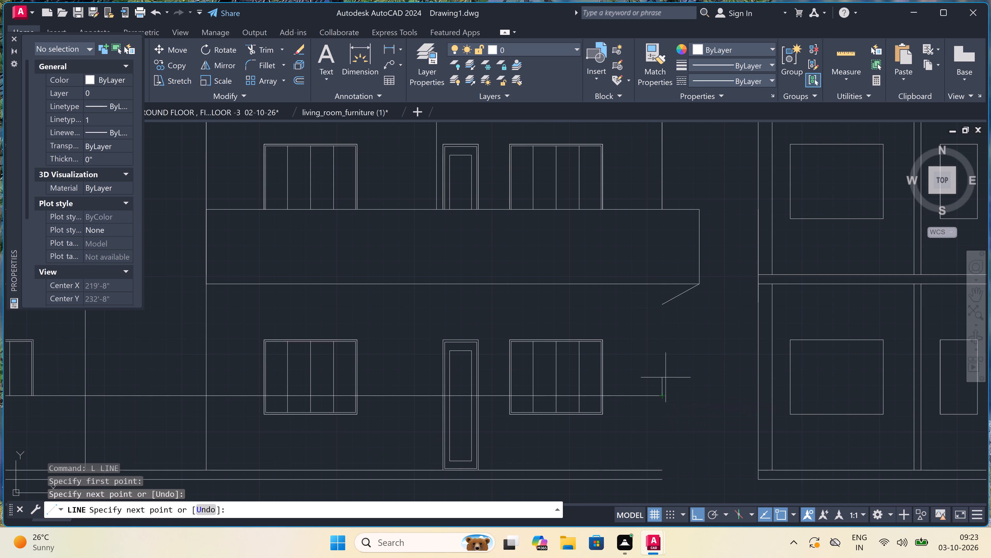
drag(667, 280, 668, 288)
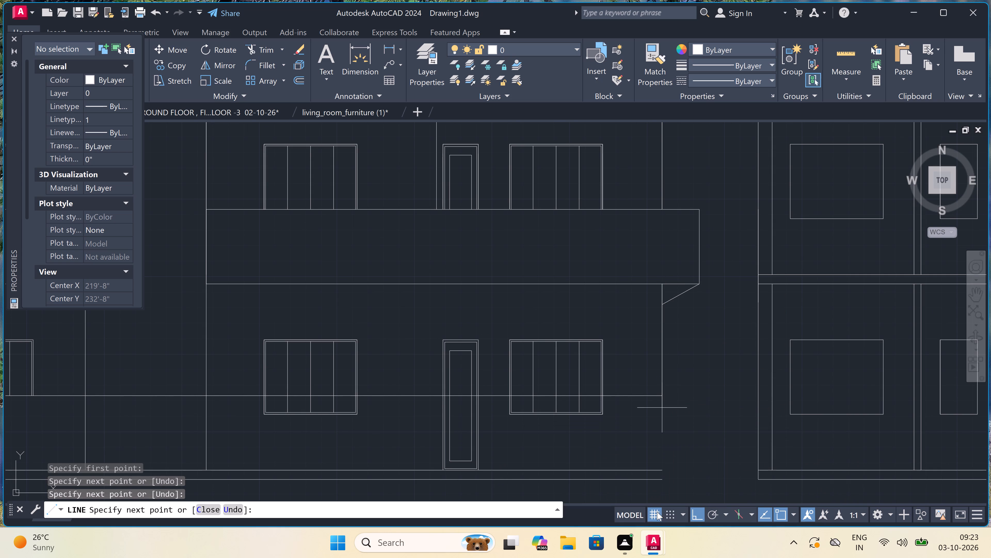
click(664, 483)
key(Escape)
Trim the ground-floor window and door lines below the top line of the right wing's ground-floor parapet.
text(TR)
key(space)
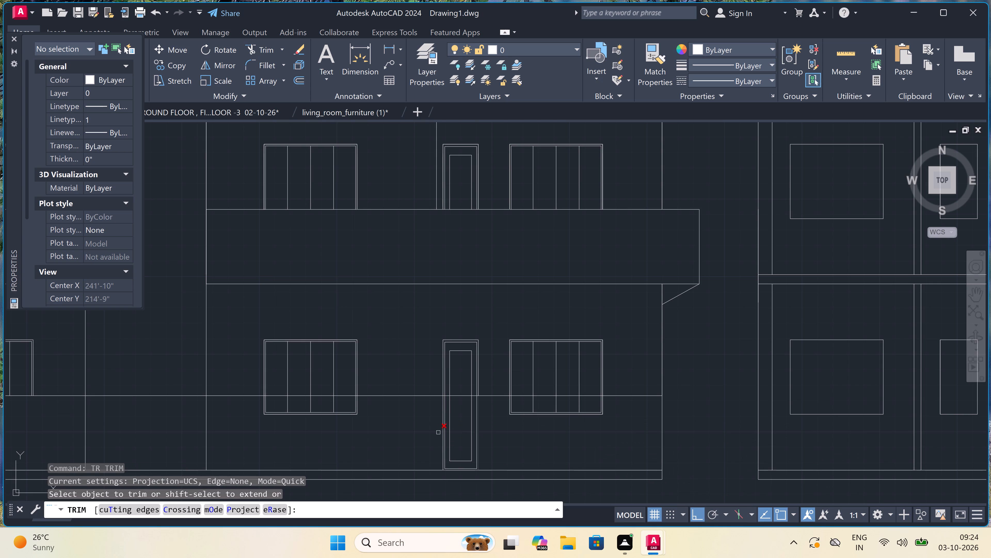
click(231, 408)
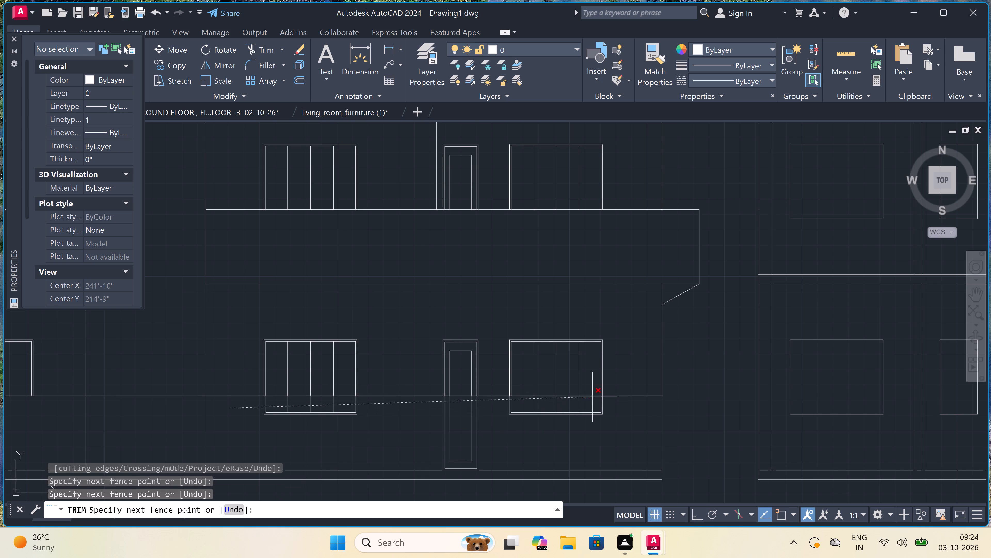
click(605, 411)
Remove the leftover bottom lines of the two wide windows and the door inside the right wing's ground-floor parapet.
click(574, 412)
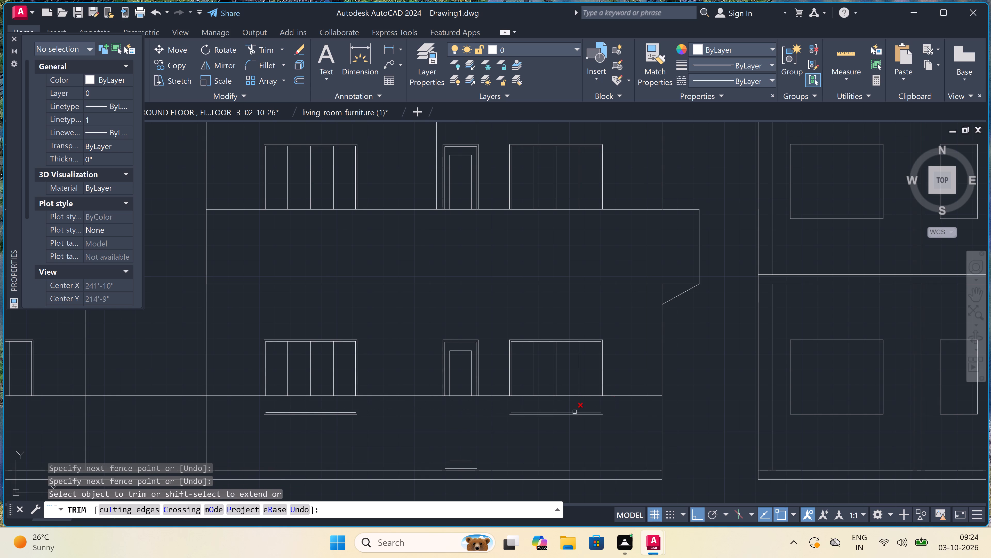
click(574, 412)
triple_click(553, 430)
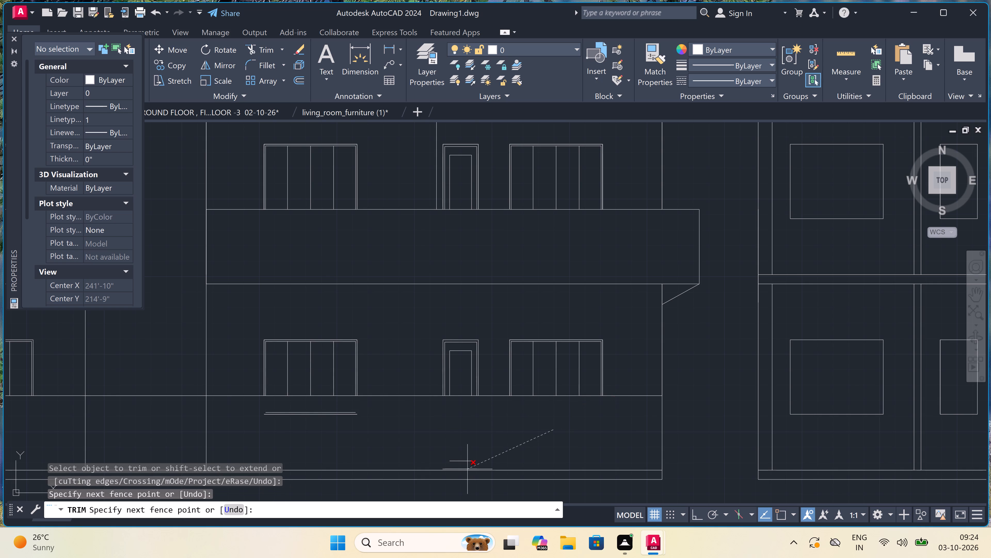
scroll(467, 469, up, 4)
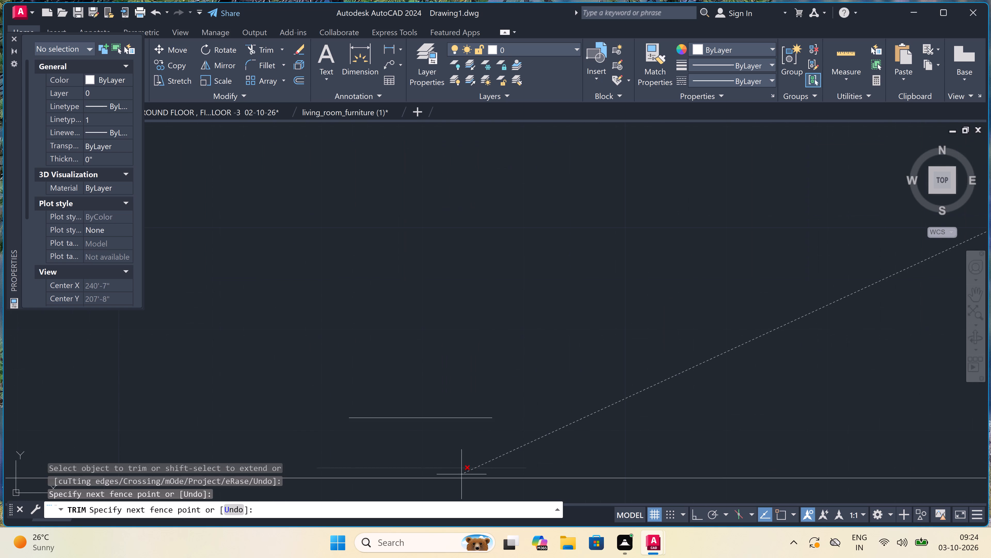
click(459, 472)
double_click(458, 466)
click(457, 351)
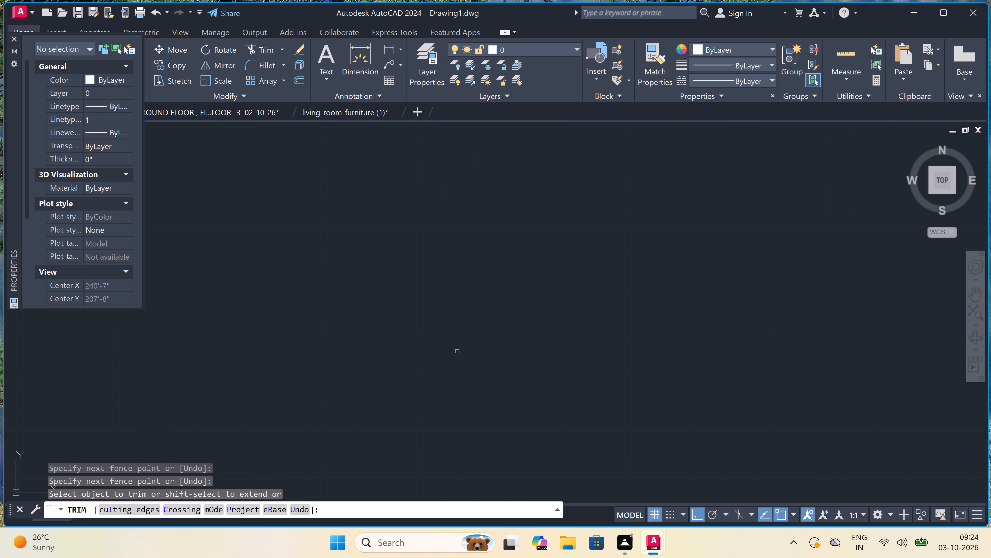
scroll(477, 351, down, 9)
scroll(407, 338, up, 3)
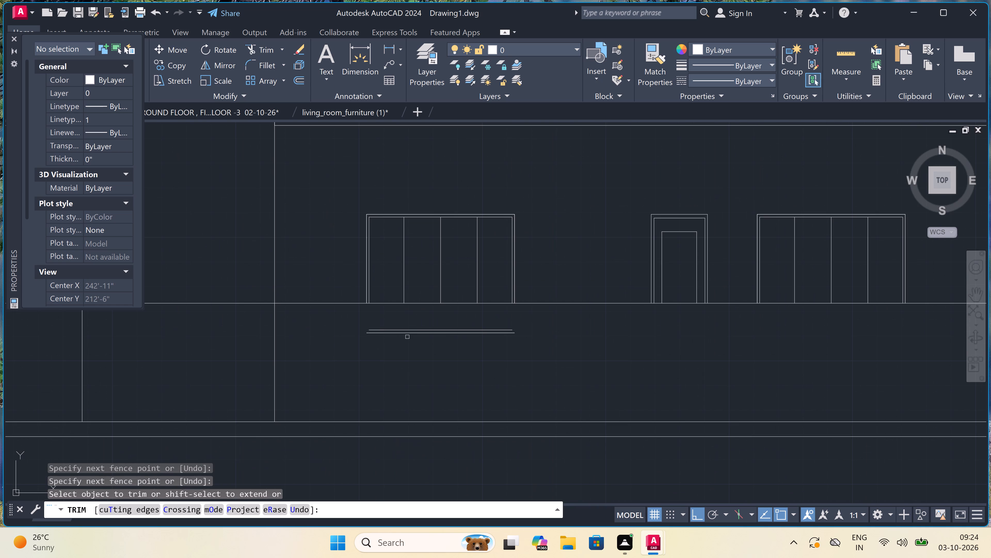
double_click(423, 324)
click(423, 374)
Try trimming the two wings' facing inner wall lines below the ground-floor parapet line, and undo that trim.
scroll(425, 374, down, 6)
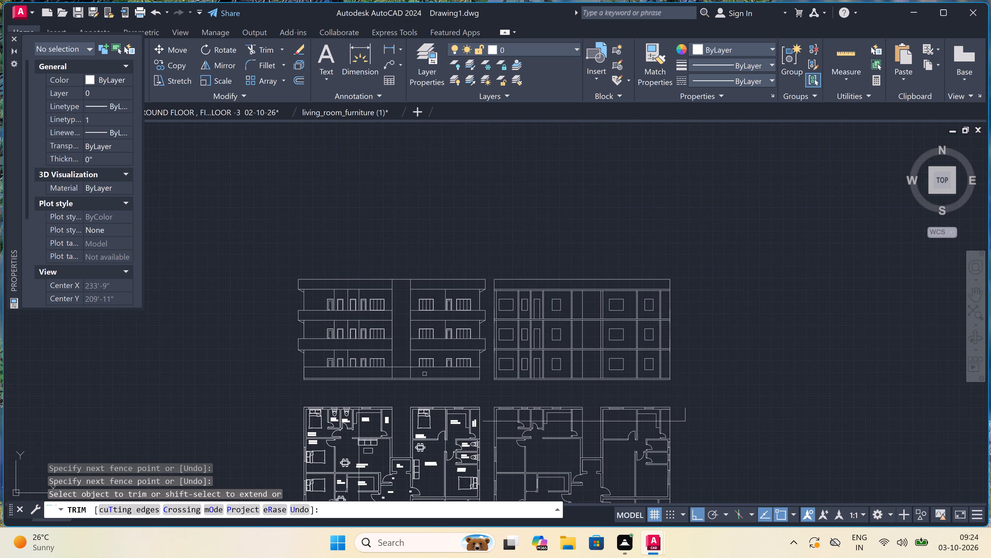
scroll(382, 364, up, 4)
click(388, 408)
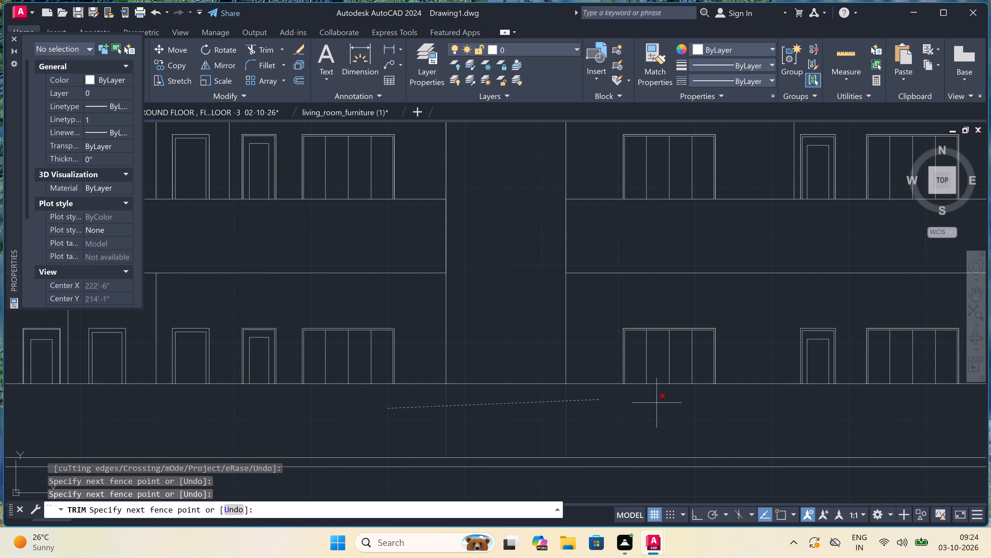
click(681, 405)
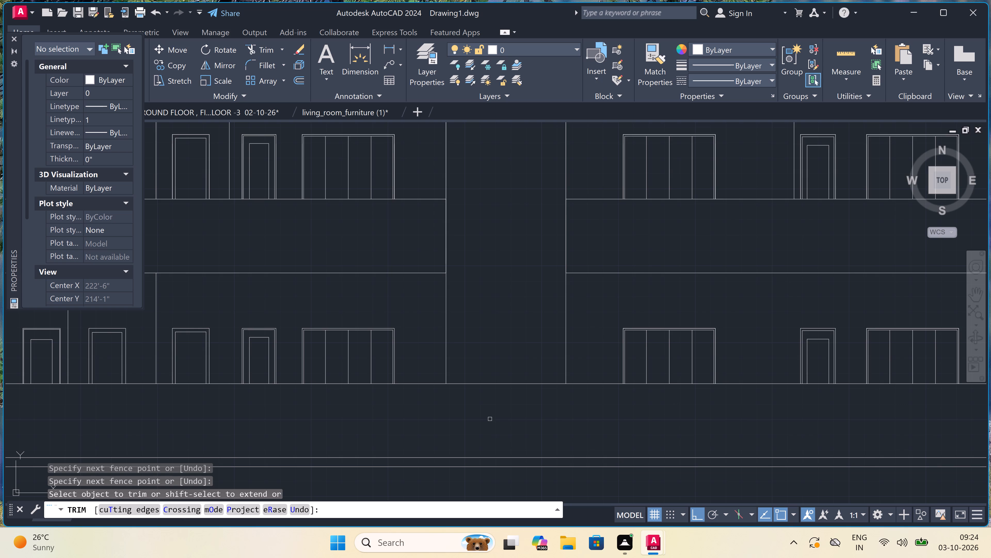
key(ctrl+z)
Trim away the ground-floor parapet line crossing the gap between the two wings.
scroll(491, 421, down, 4)
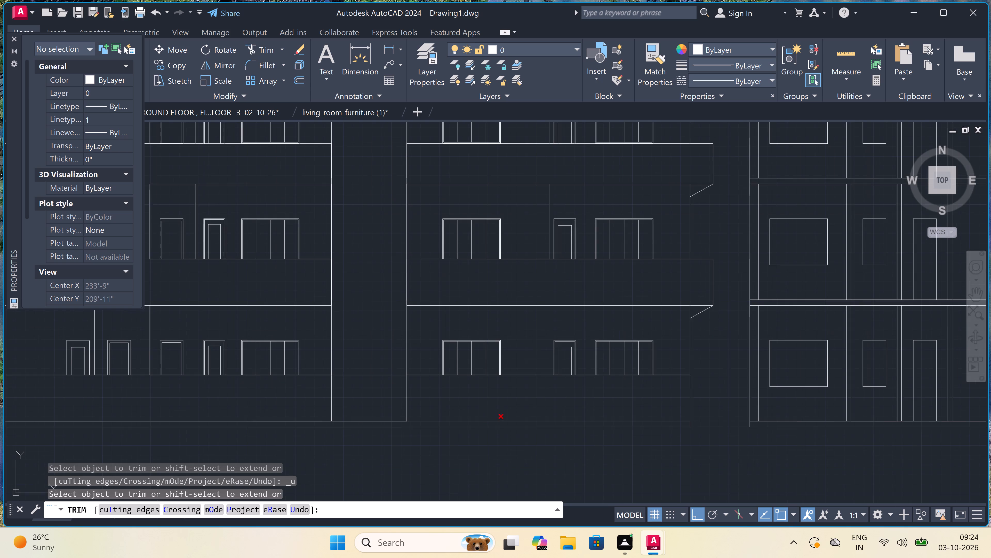
scroll(436, 414, down, 2)
scroll(377, 408, up, 1)
scroll(432, 391, up, 1)
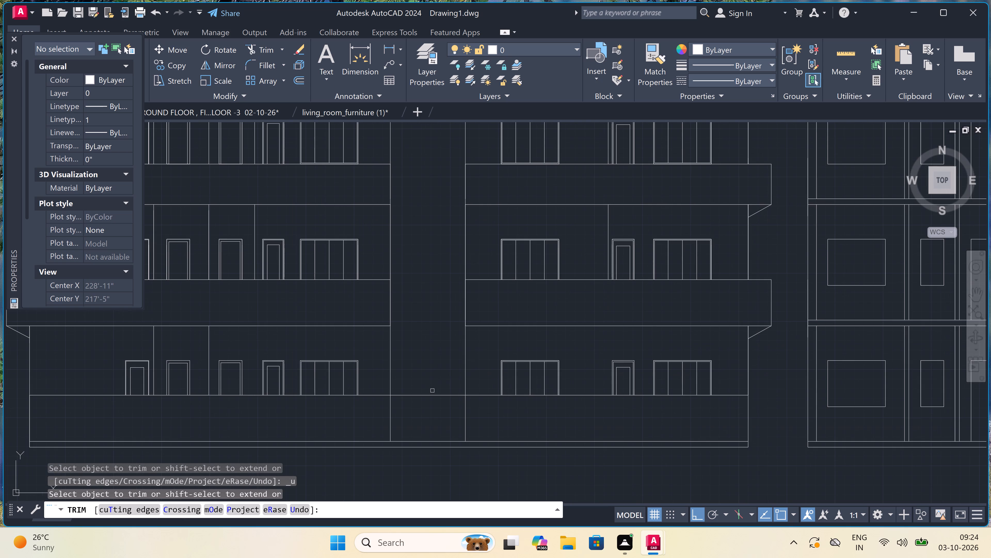
click(428, 387)
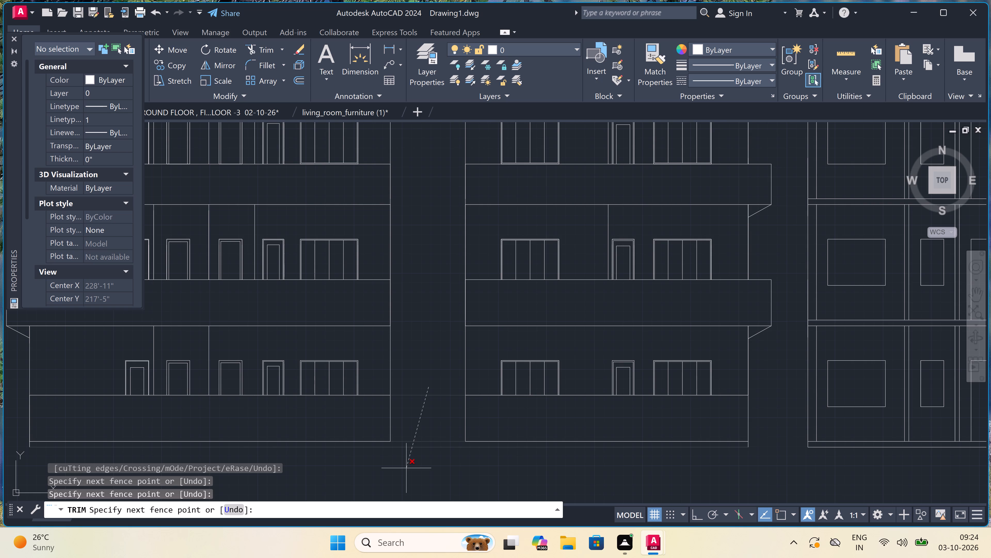
click(419, 415)
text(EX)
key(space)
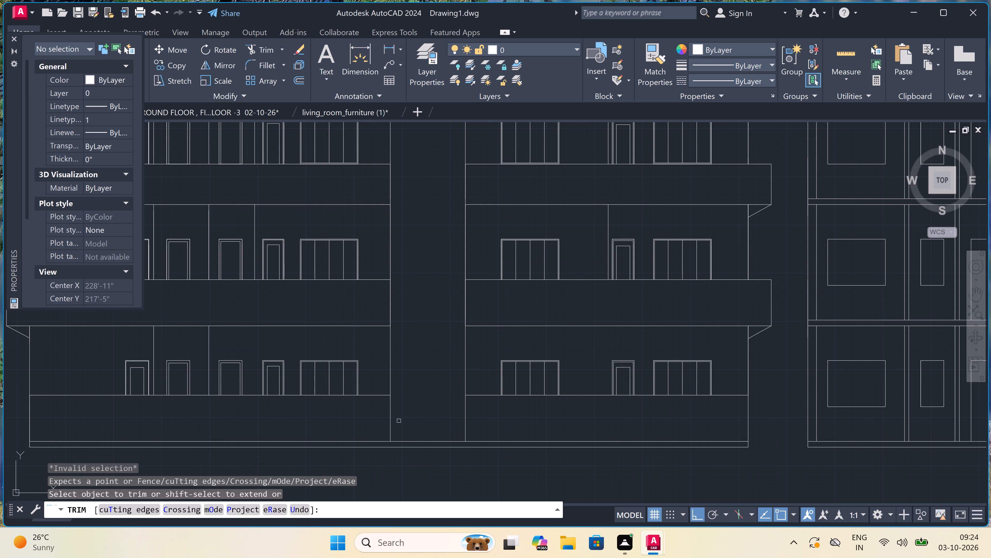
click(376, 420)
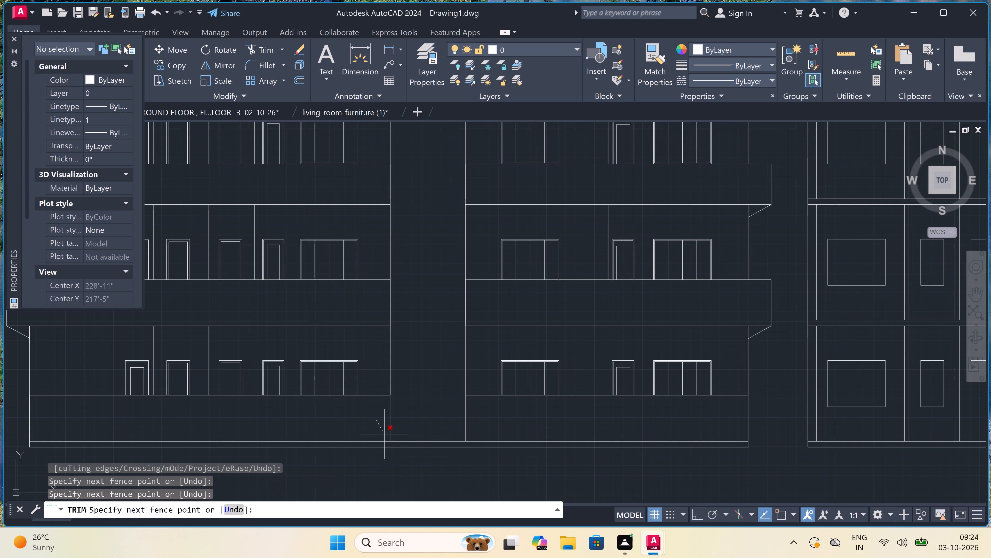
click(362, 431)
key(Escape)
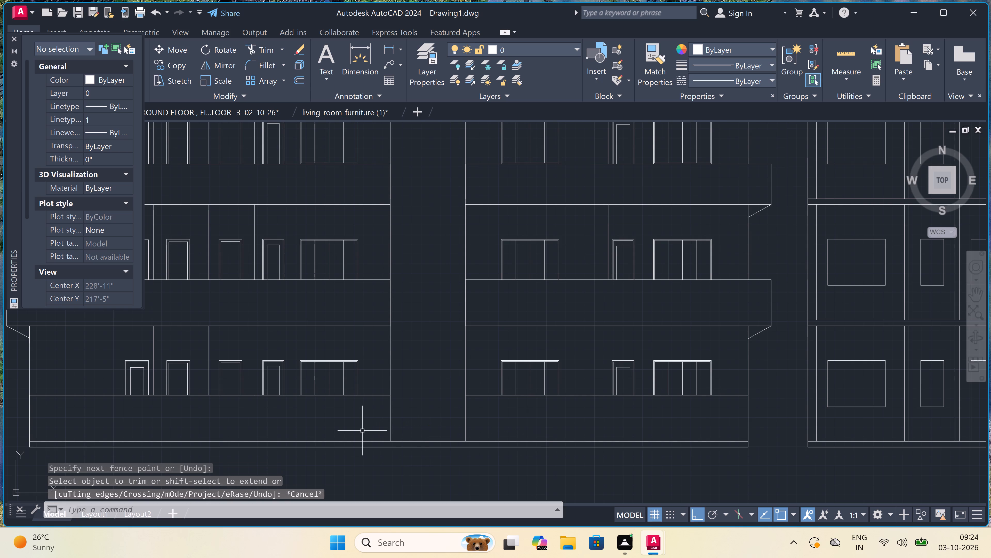
Extend the inner vertical wall lines of both wings down to the lowest base line.
text(EX)
key(space)
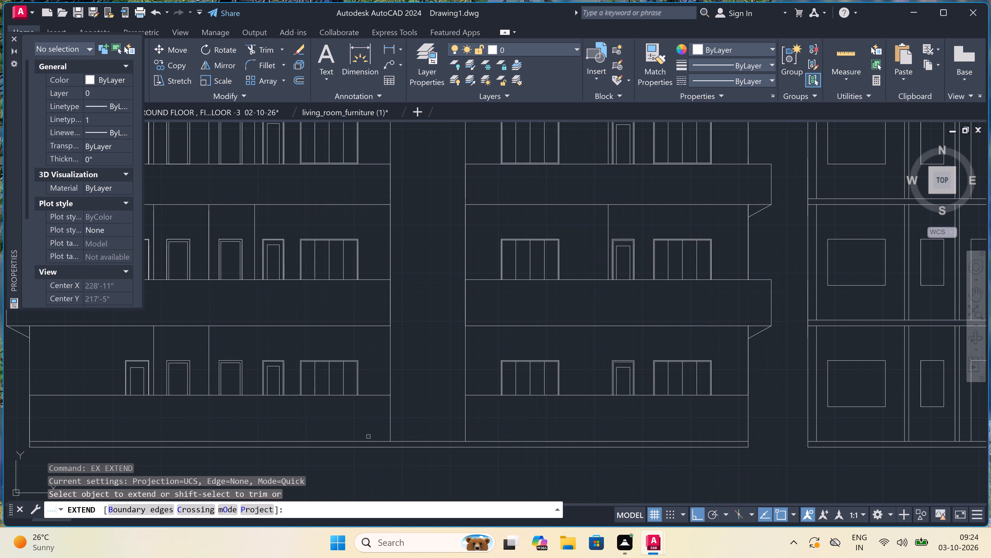
click(368, 437)
double_click(519, 433)
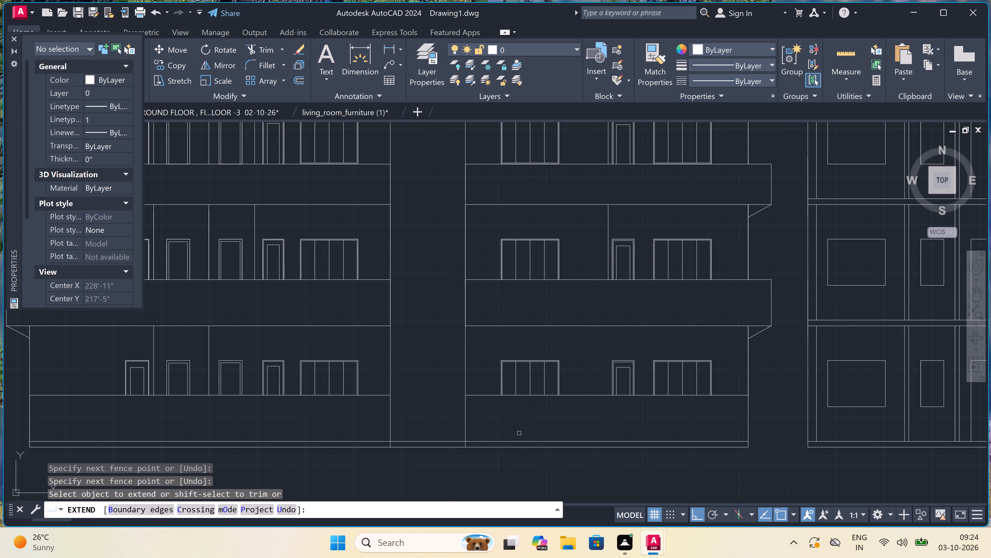
key(Escape)
Trim away the two base lines crossing the gap between the wings.
text(TR)
key(space)
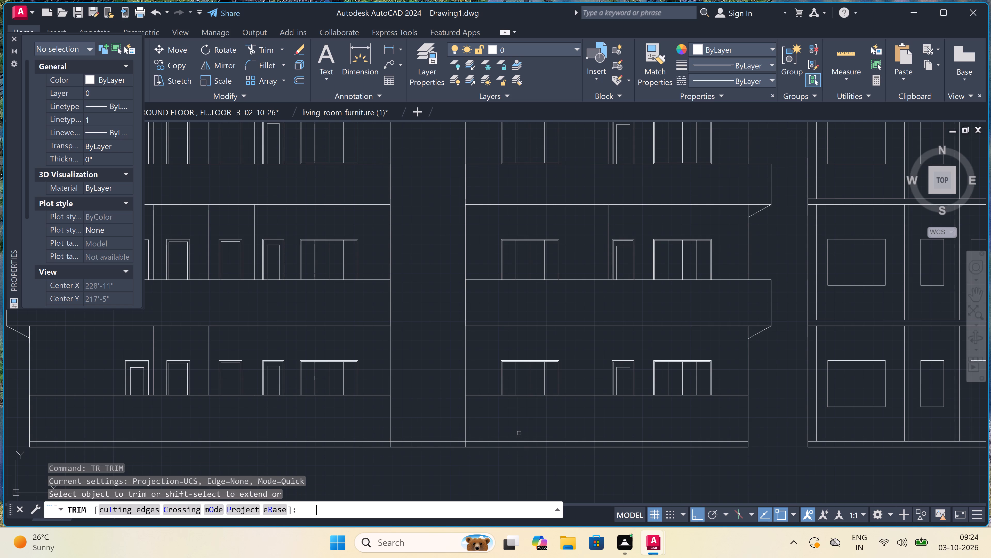
click(410, 427)
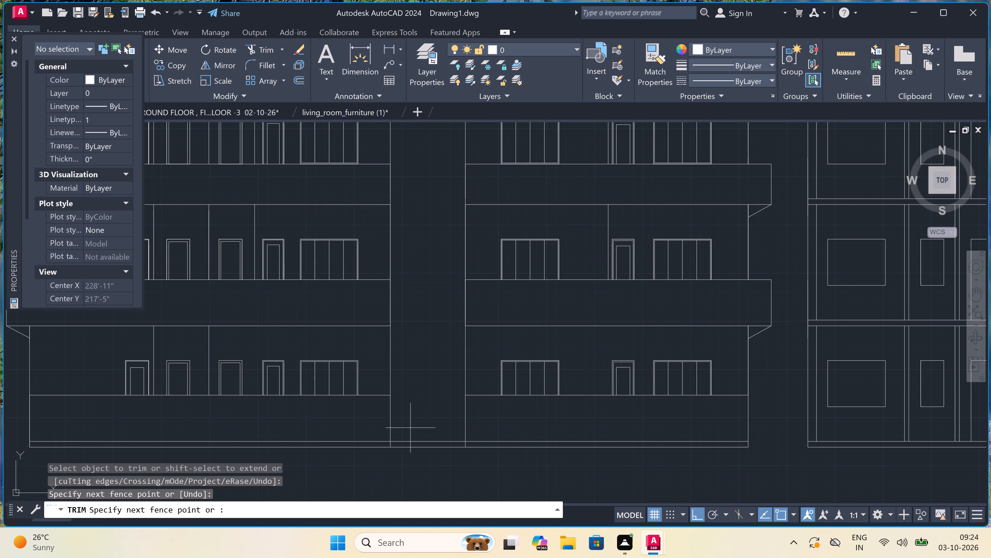
click(417, 469)
Trim away the roof parapet's top line crossing the gap between the wings.
scroll(426, 457, down, 3)
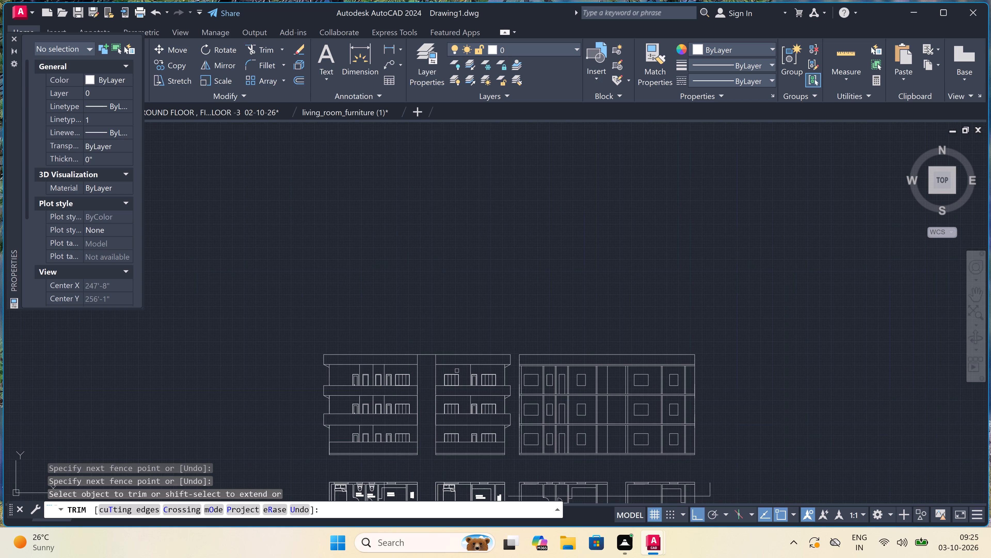
scroll(426, 372, up, 1)
click(426, 371)
click(418, 298)
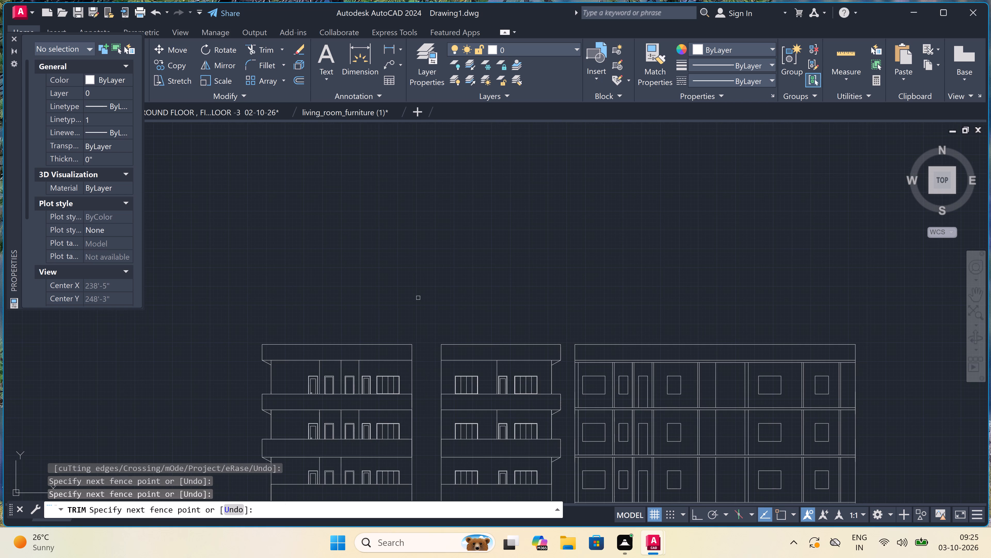
scroll(418, 298, down, 3)
scroll(418, 324, up, 3)
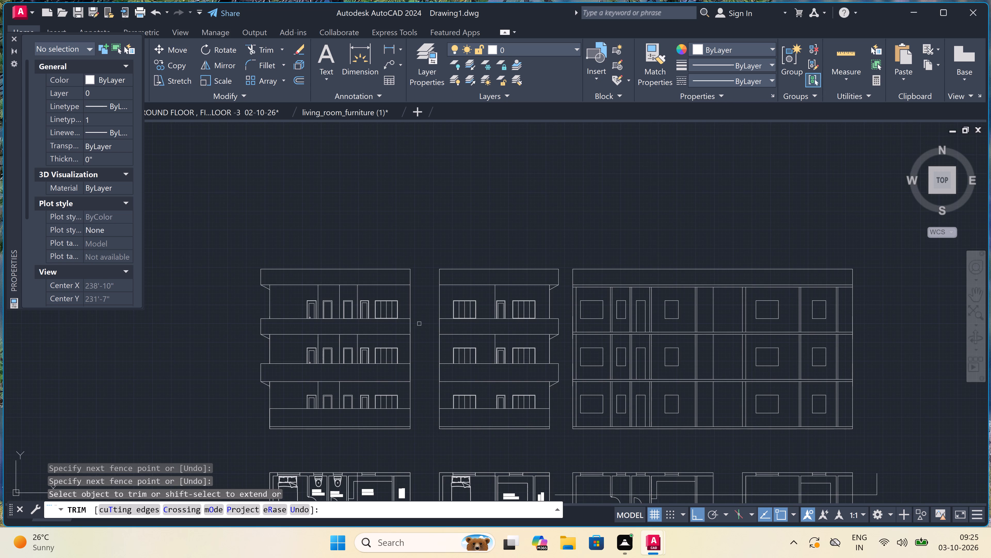
key(Escape)
key(Escape)
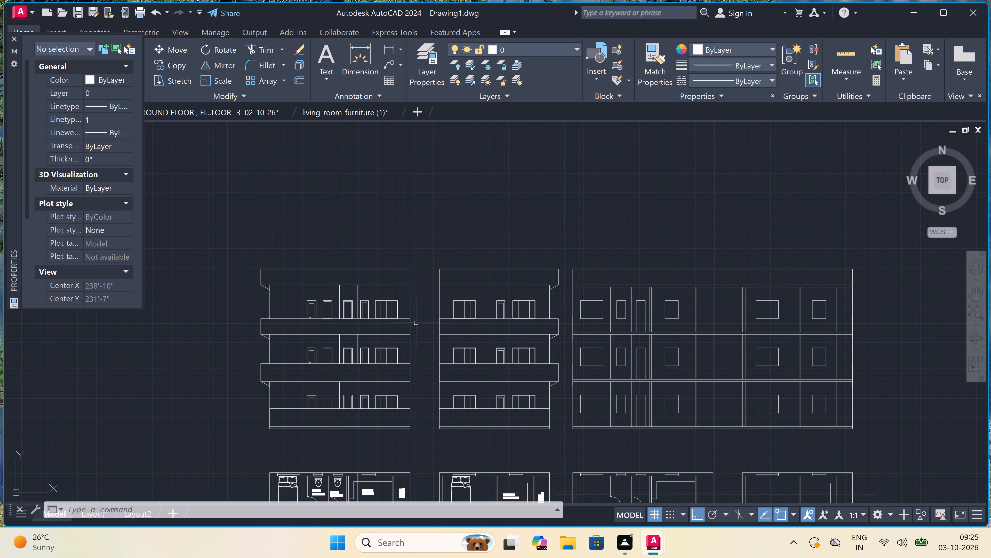
Draw a horizontal line across the gap, joining the lowest inner base corners of the two wings.
scroll(423, 364, up, 2)
scroll(423, 364, down, 1)
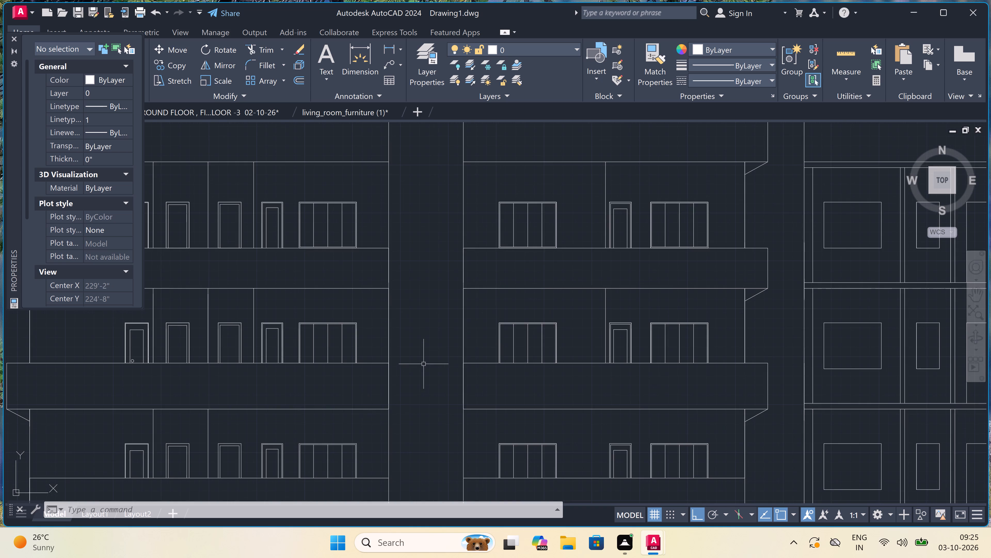
scroll(425, 400, up, 1)
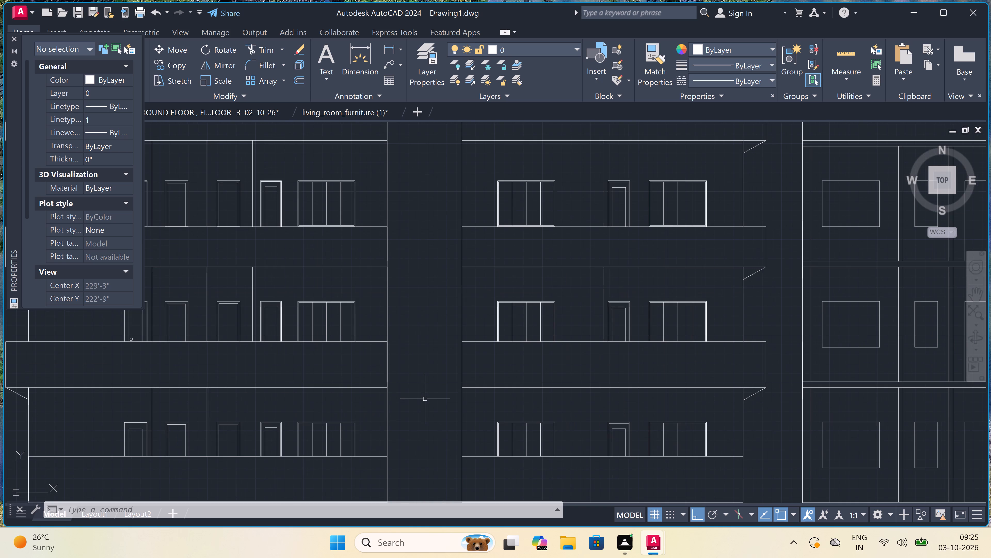
scroll(426, 401, down, 1)
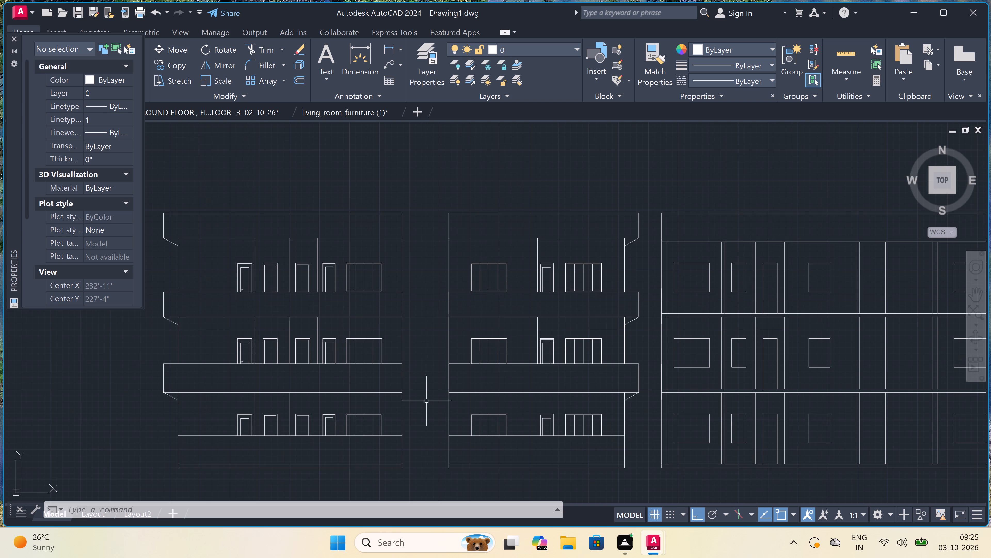
scroll(428, 399, up, 1)
scroll(428, 399, down, 1)
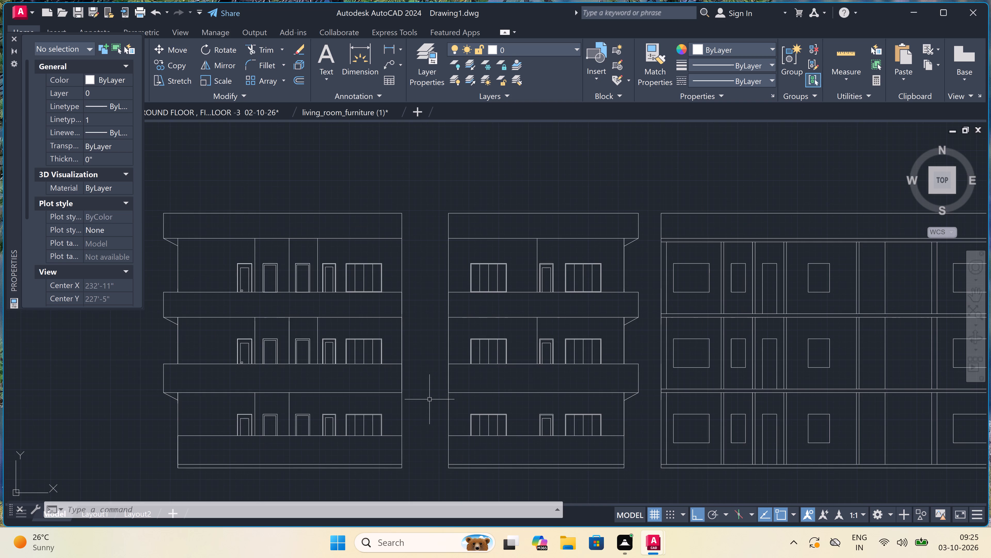
text(L)
key(space)
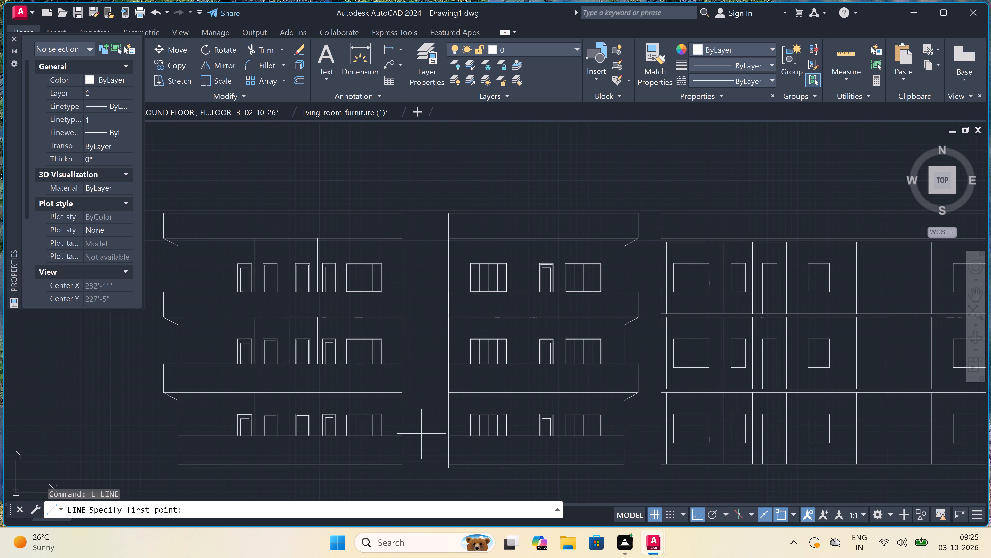
click(402, 467)
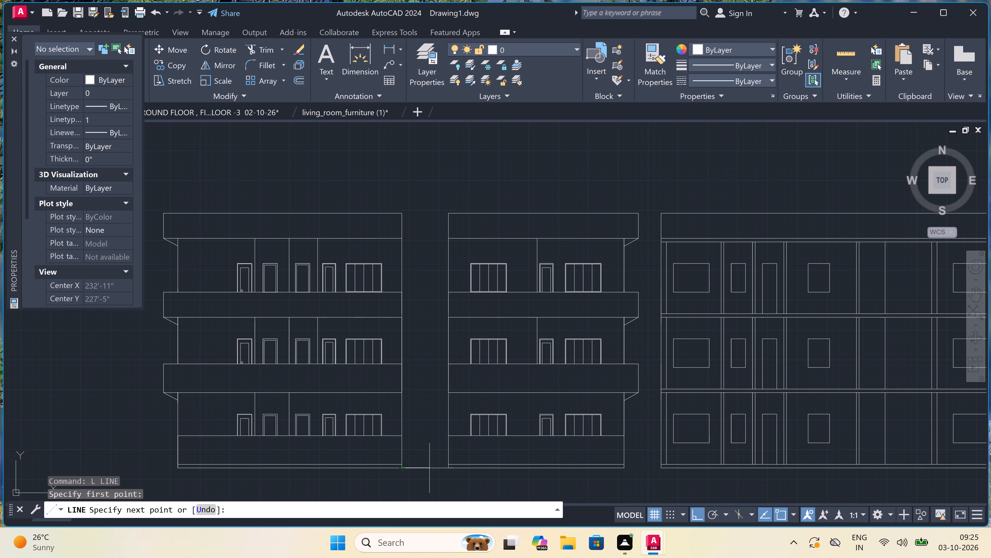
click(444, 465)
key(ctrl+z)
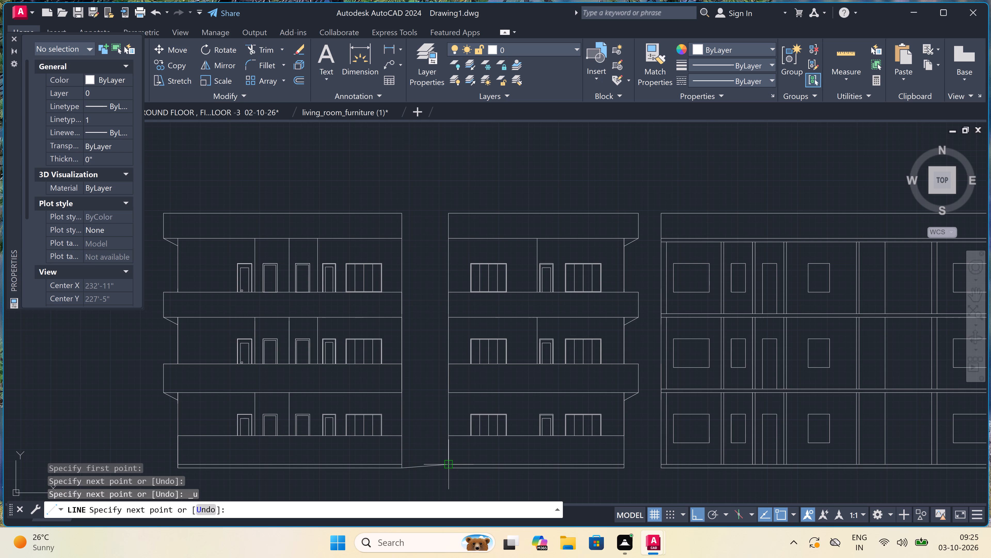
scroll(456, 443, up, 3)
scroll(455, 443, down, 3)
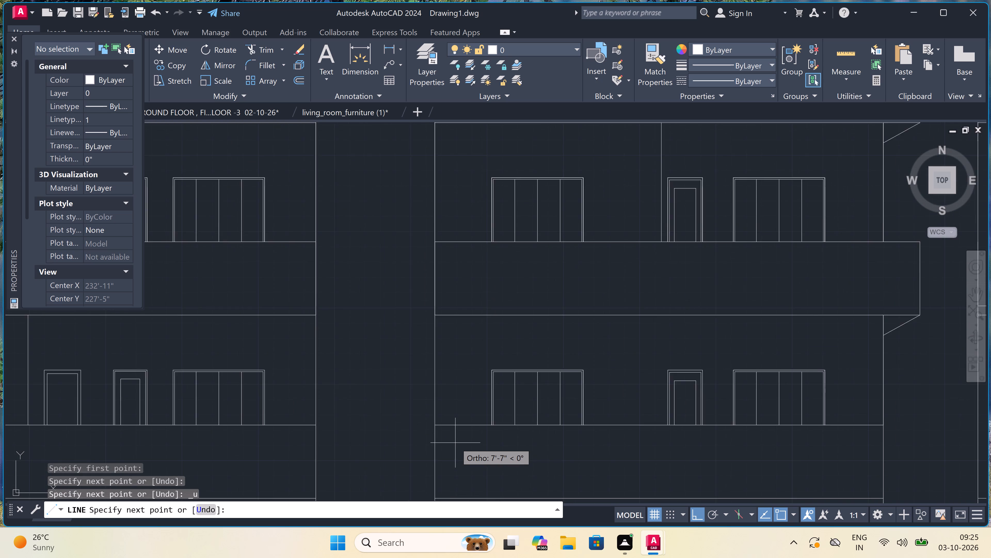
scroll(427, 475, up, 3)
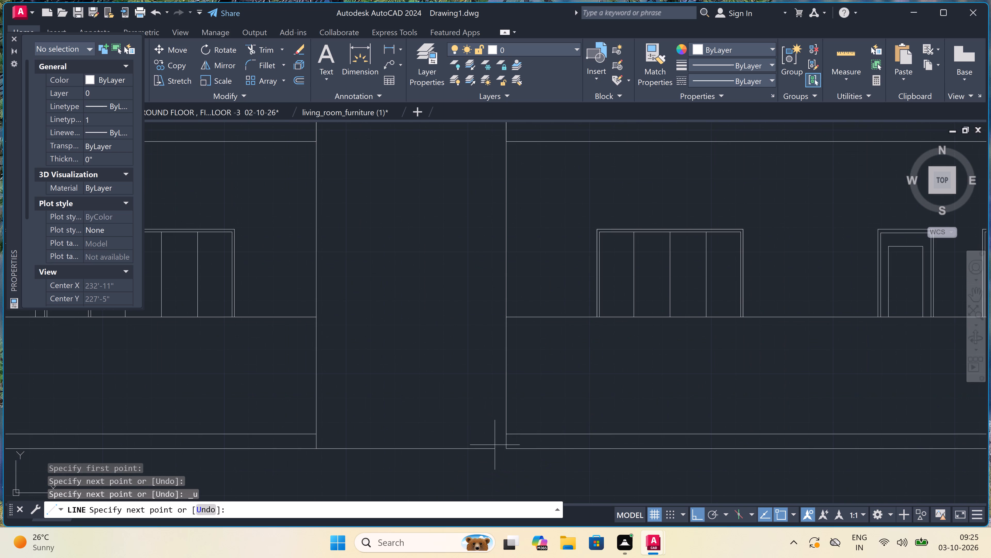
double_click(501, 451)
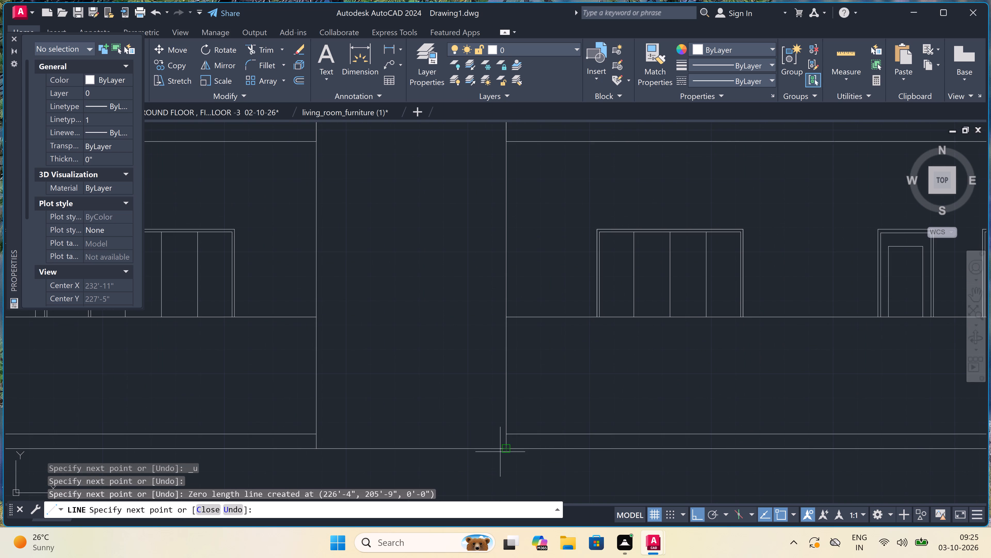
key(Escape)
Draw a horizontal line across the gap at roof level, joining the parapets' top inner corners of the two wings.
key(space)
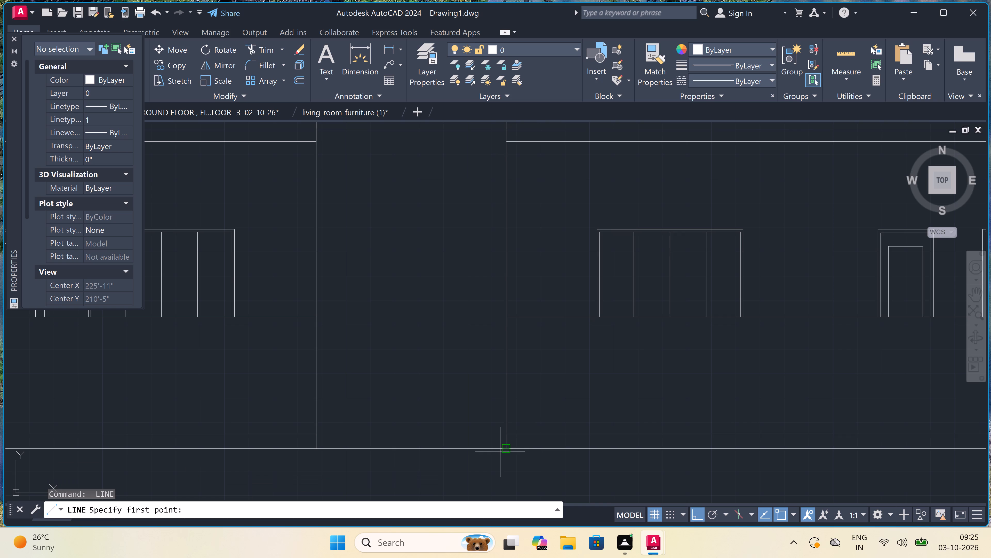
scroll(532, 455, down, 3)
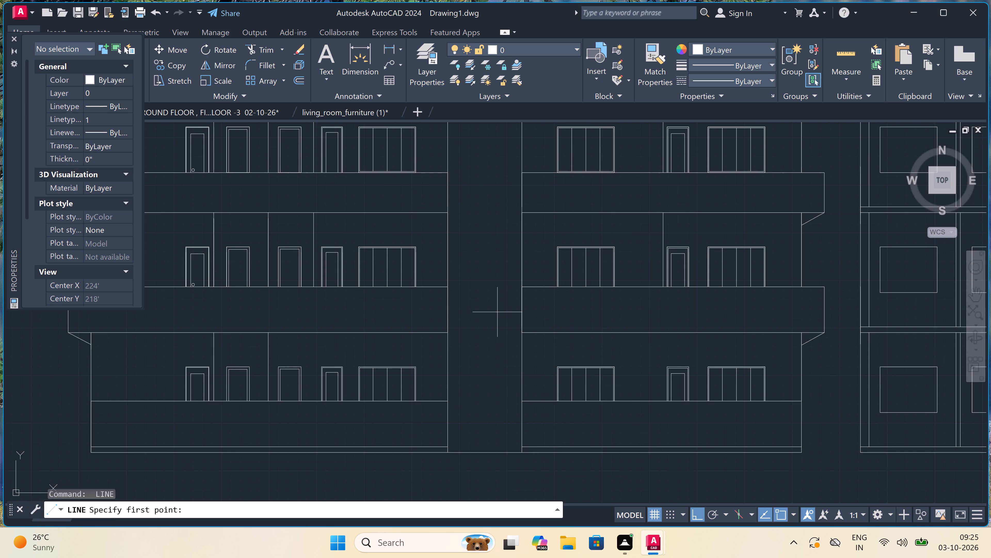
scroll(497, 312, down, 2)
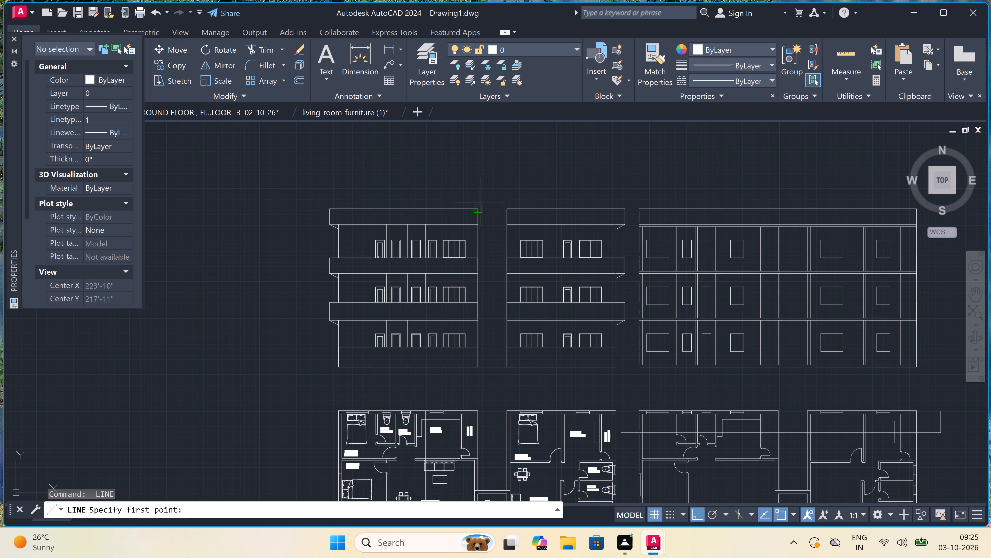
click(479, 208)
click(505, 208)
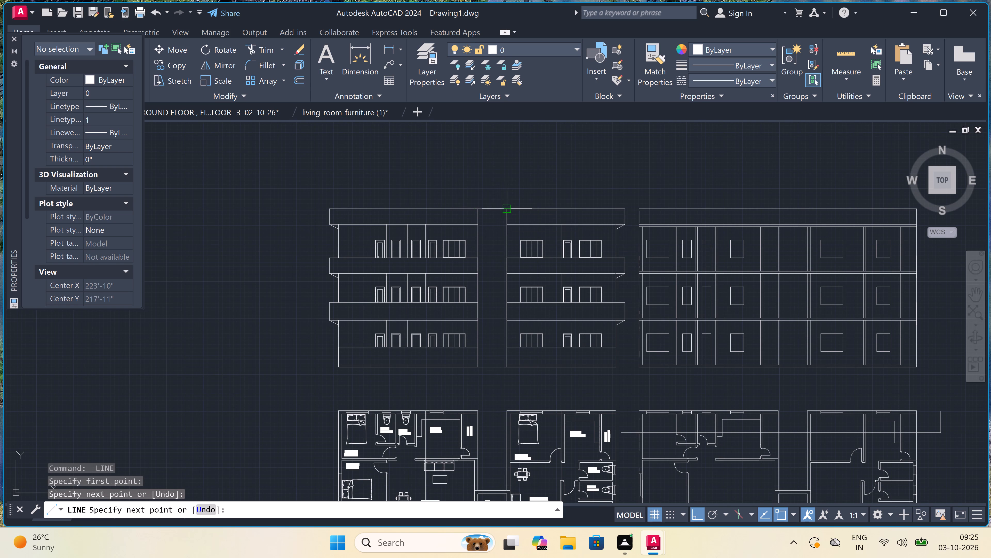
key(Escape)
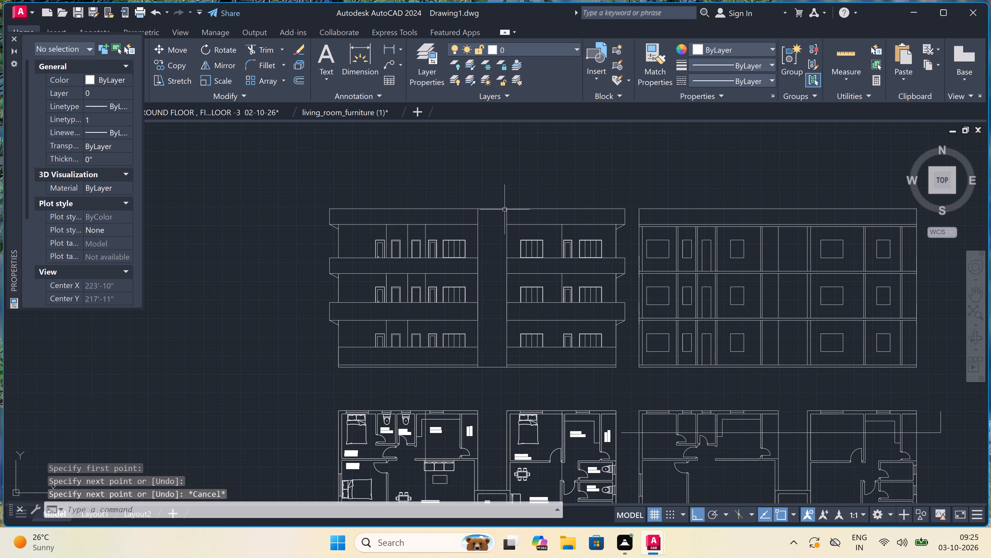
Delete the three vertical construction rays running down through the furnished first floor plan.
scroll(505, 210, down, 1)
scroll(505, 210, up, 2)
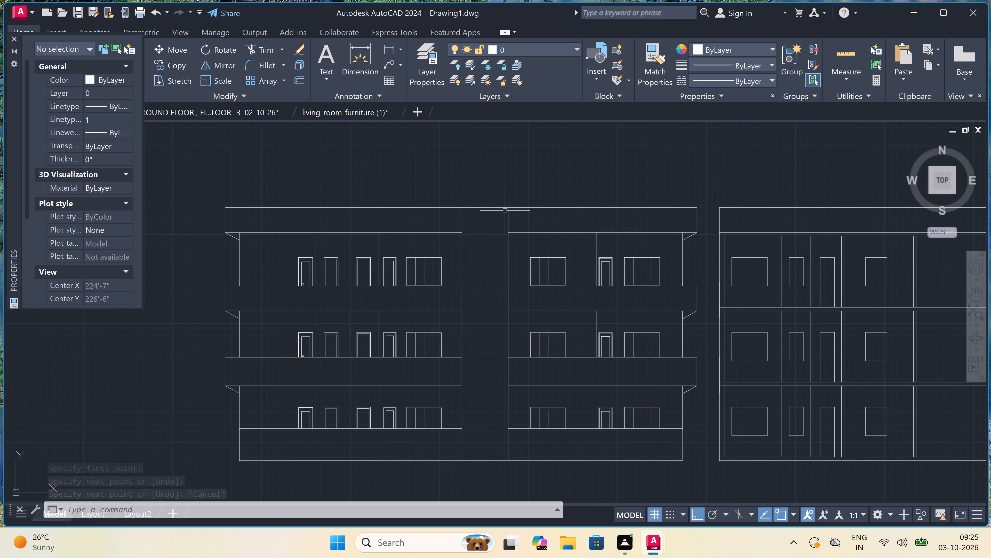
scroll(505, 211, down, 1)
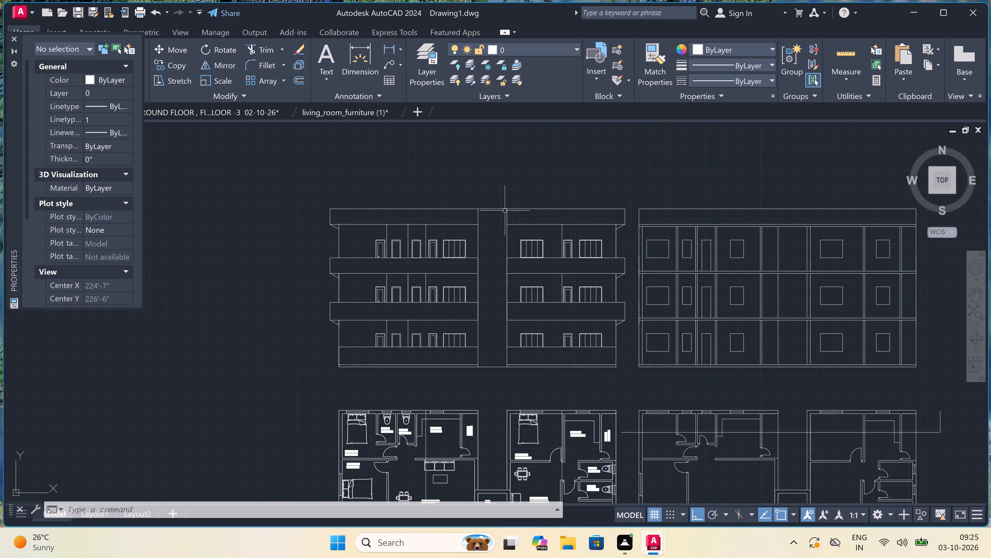
scroll(505, 211, down, 2)
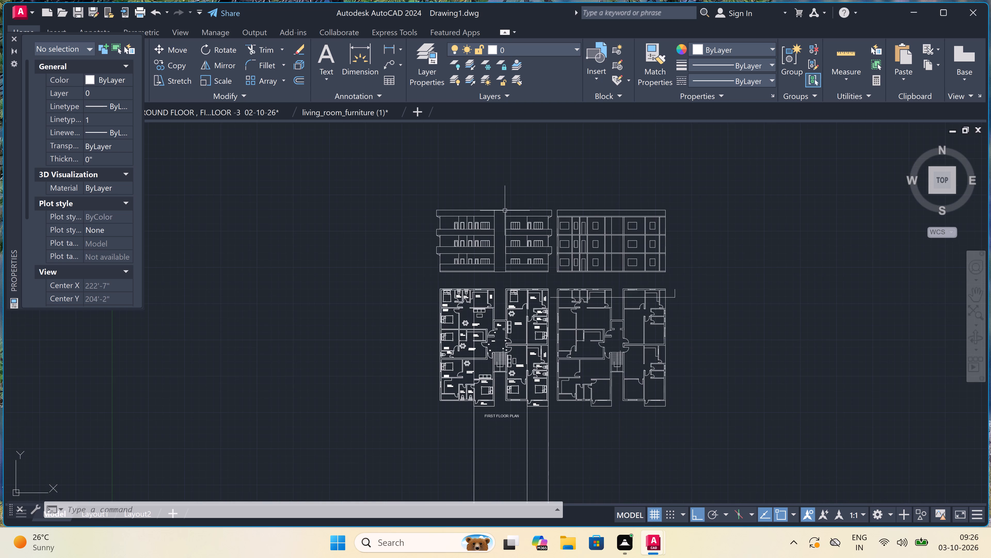
scroll(505, 211, down, 1)
click(550, 413)
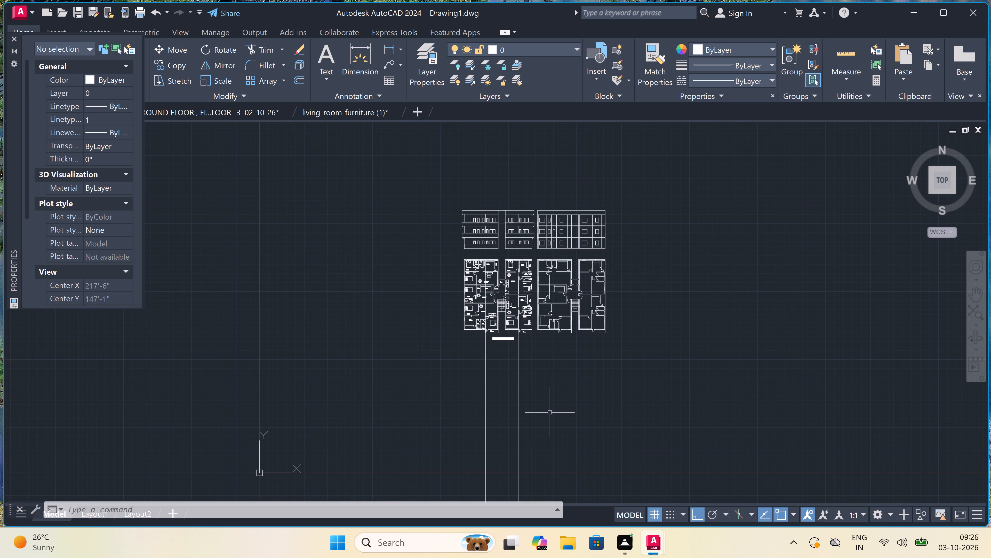
double_click(409, 429)
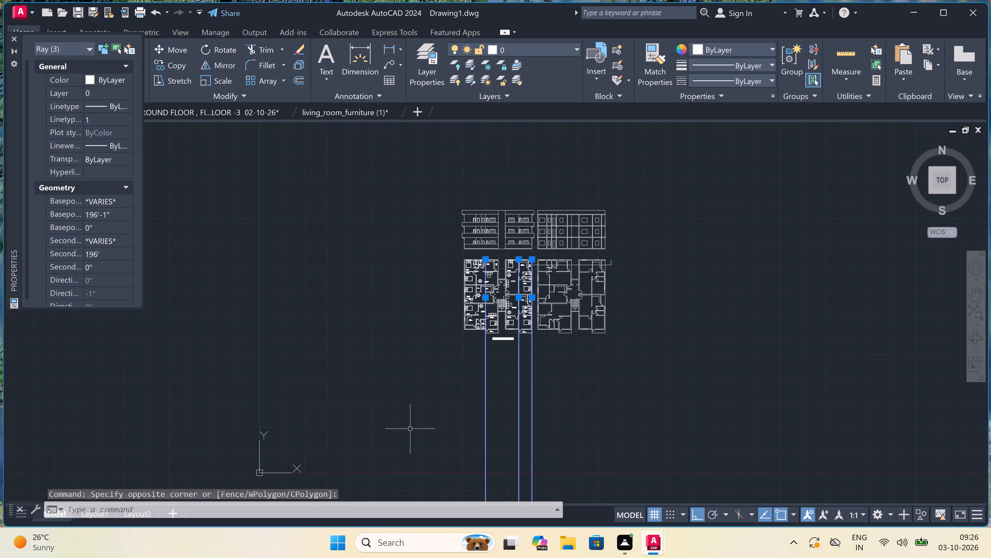
key(Delete)
Add the multiline text title ELEVATION beneath the left-hand elevation, above the furnished floor plan.
scroll(412, 430, down, 1)
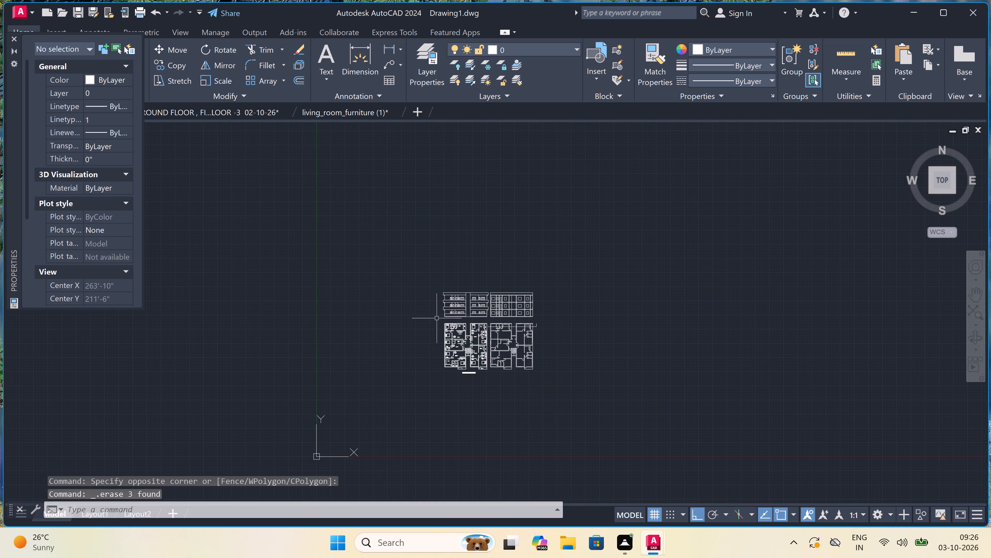
scroll(484, 312, up, 3)
scroll(396, 330, up, 2)
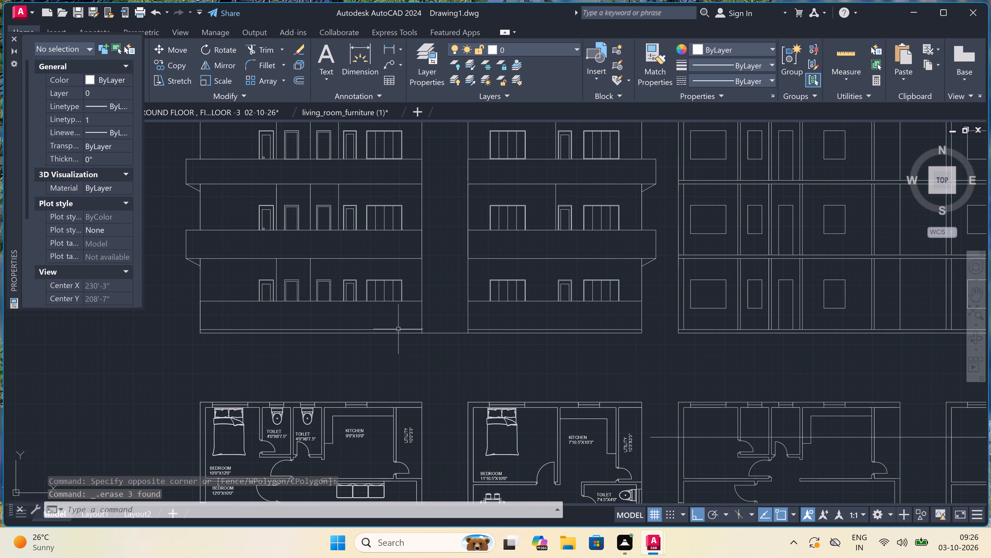
text(MT)
key(space)
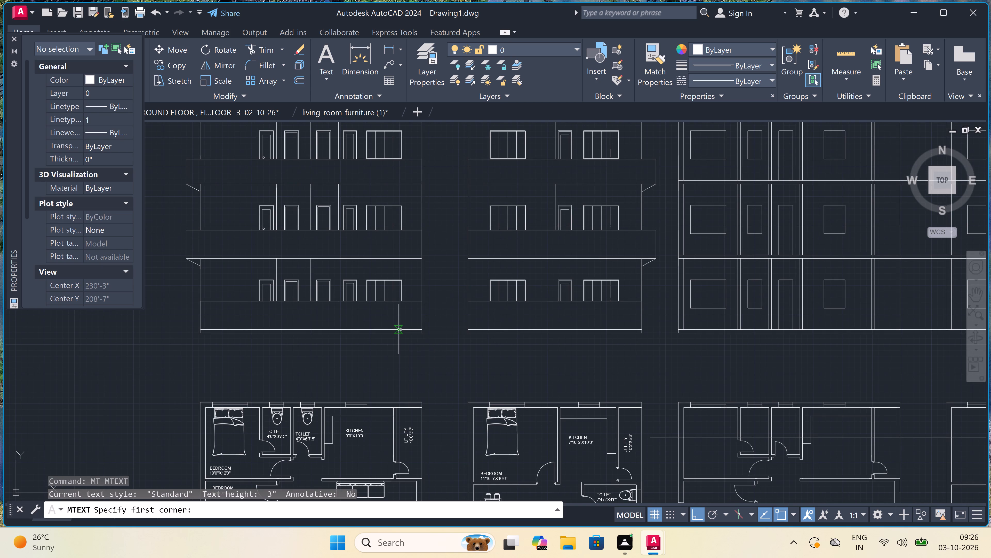
scroll(444, 338, up, 2)
scroll(304, 382, down, 1)
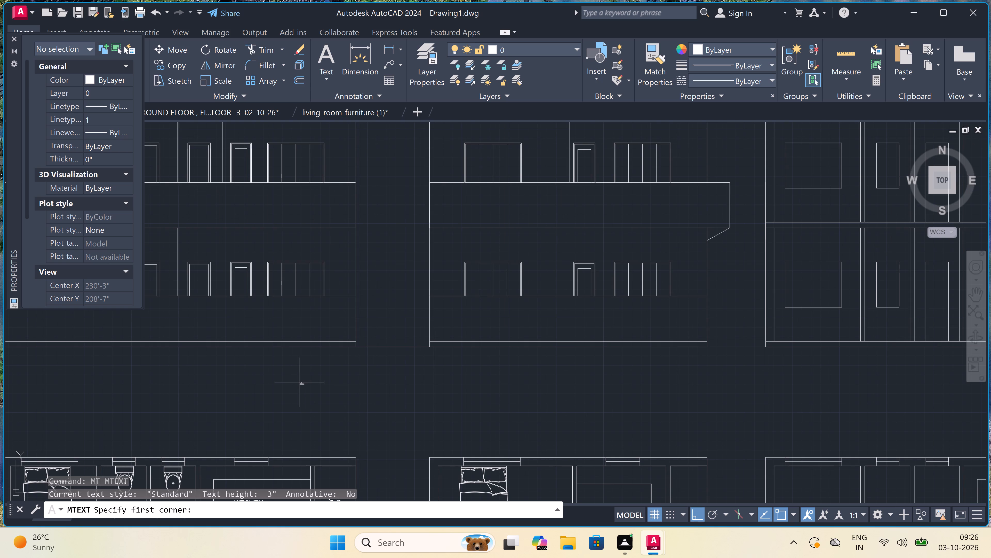
scroll(244, 374, down, 1)
drag(229, 373, 250, 379)
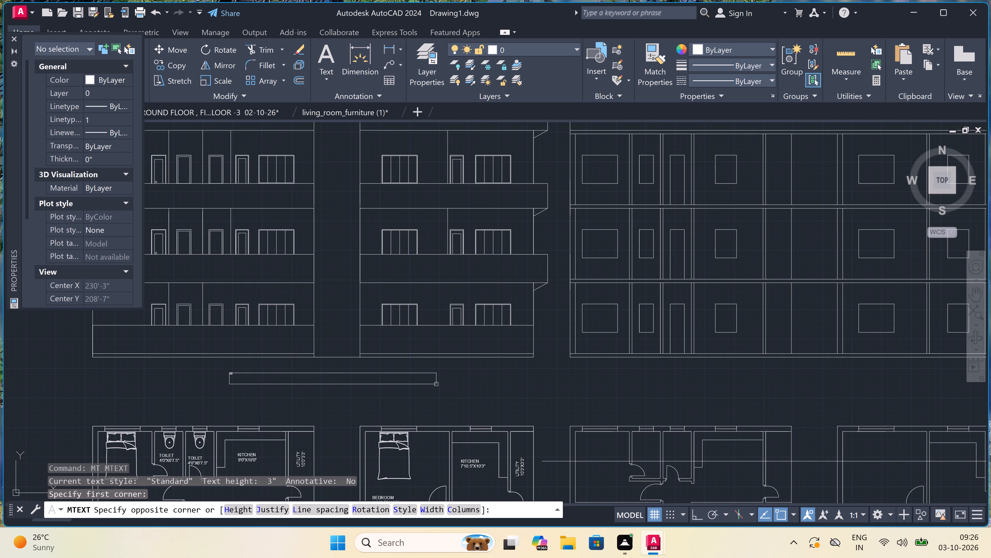
click(442, 385)
scroll(176, 383, up, 2)
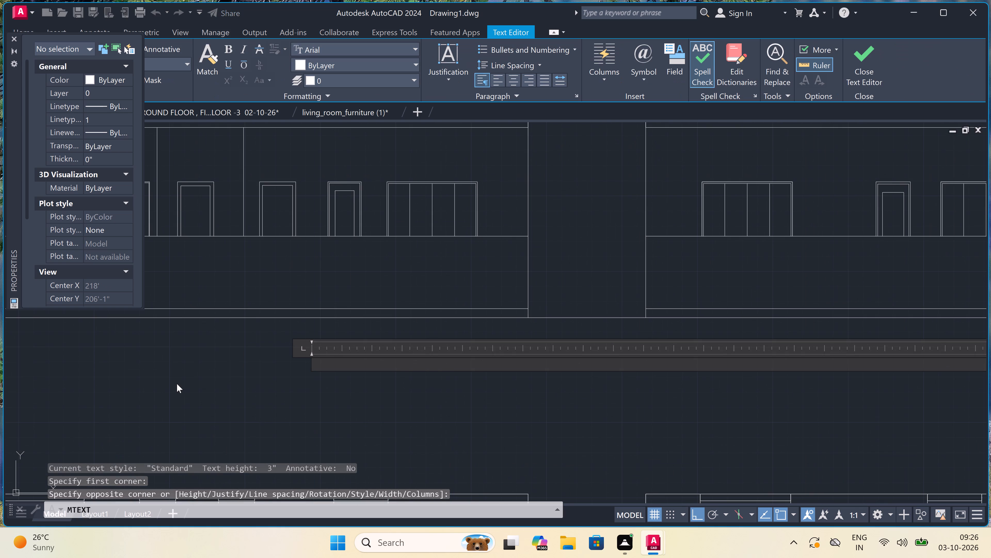
text(ELEVATION)
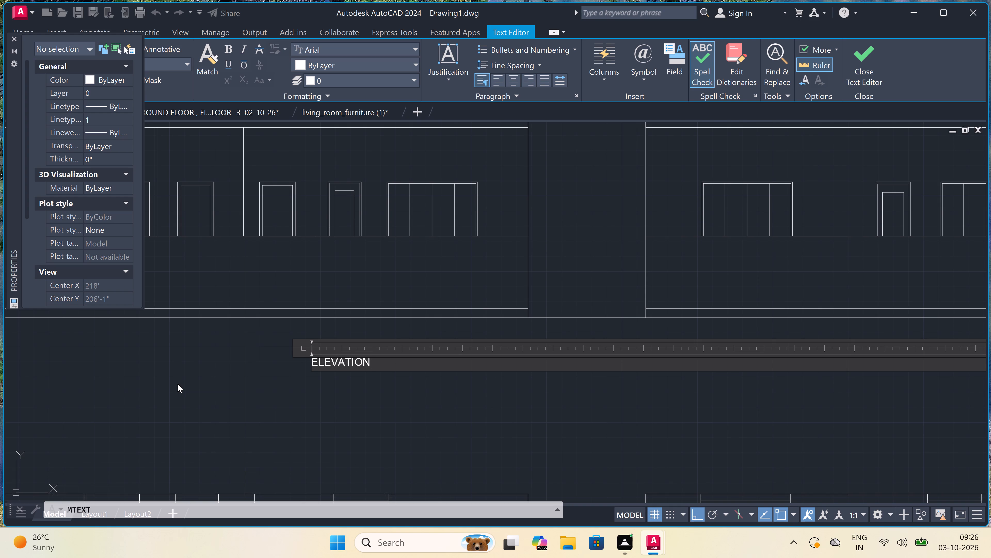
click(366, 416)
Add the multiline text title SECTION-A beneath the right-hand section drawing.
scroll(366, 416, down, 6)
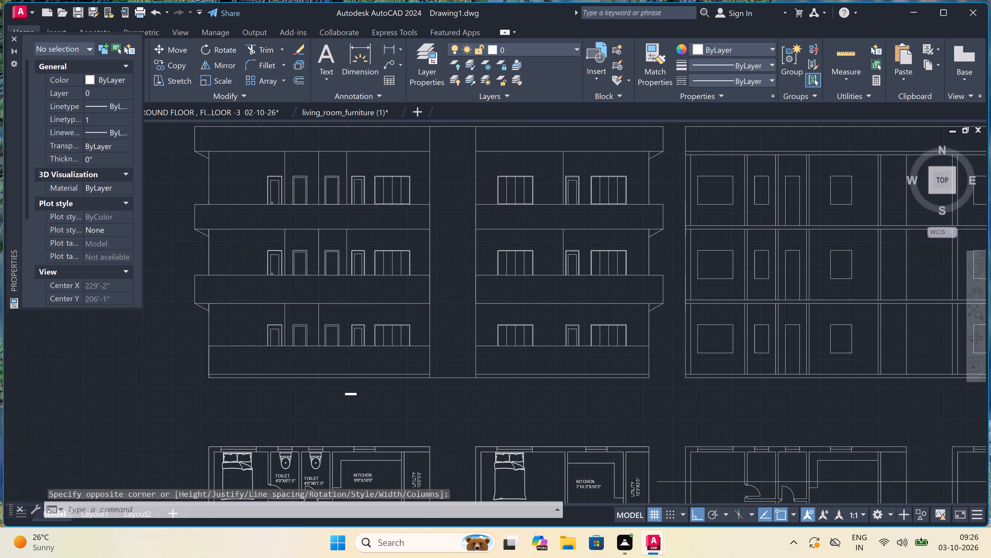
scroll(597, 409, up, 2)
key(space)
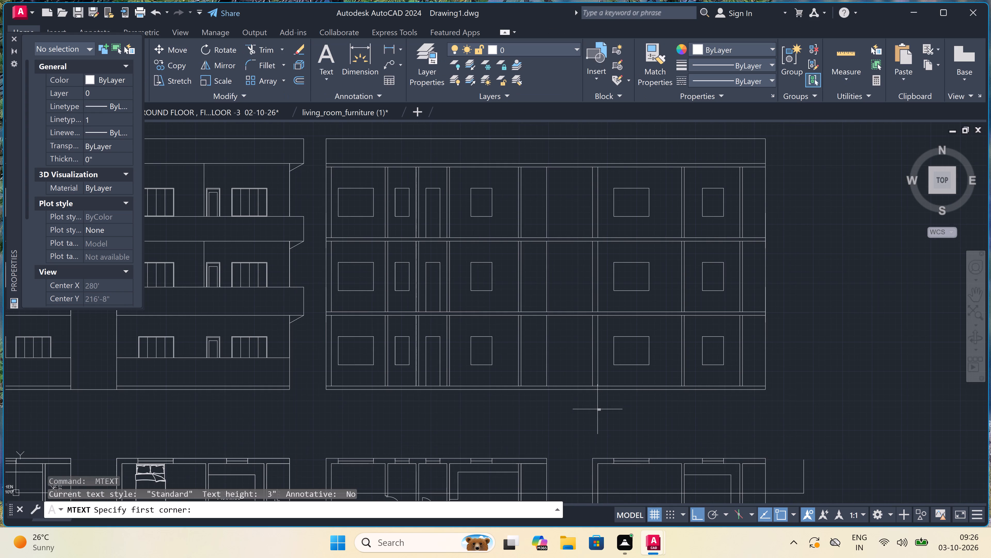
click(457, 406)
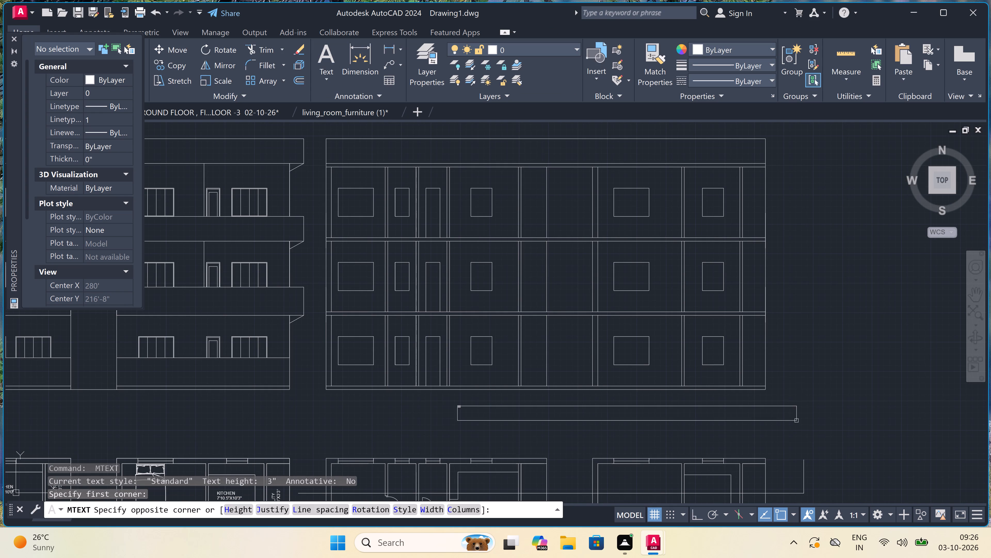
click(811, 423)
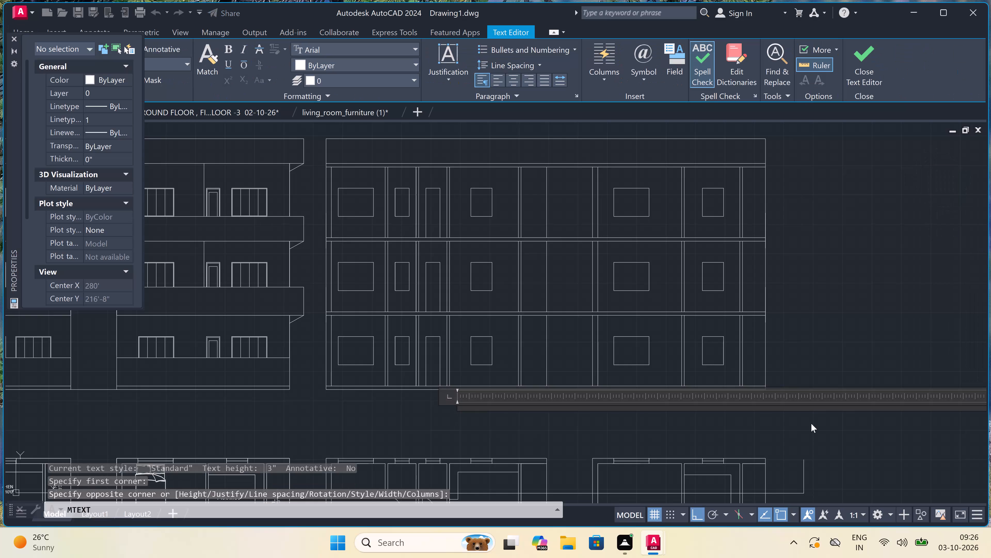
key(s)
text(ECTION-)
key(a)
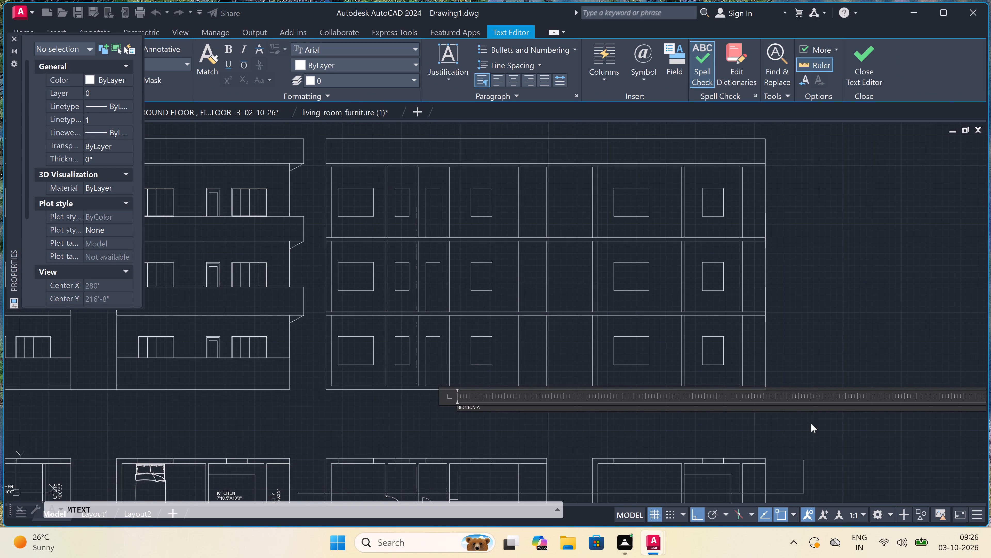
click(459, 420)
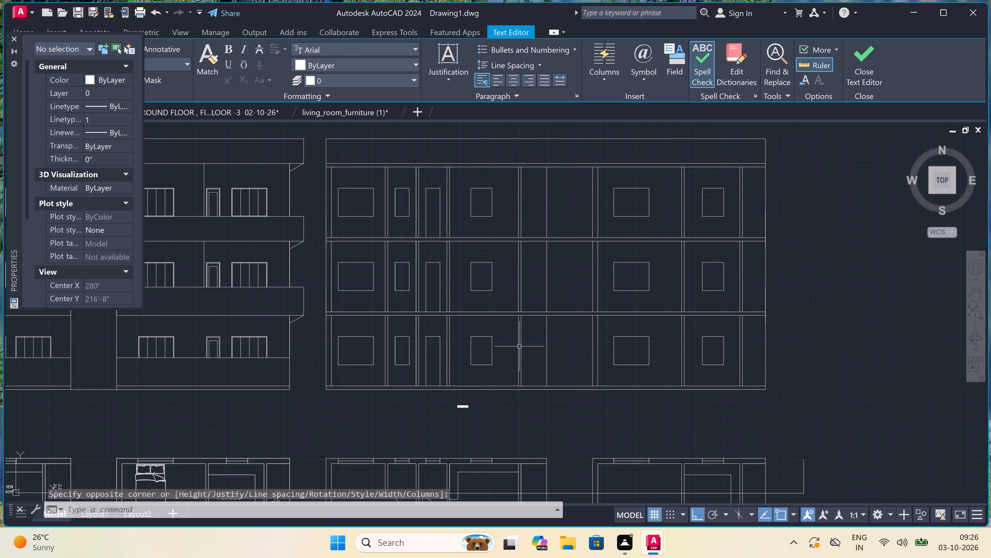
Add a multiline text label A just above the right end of the section line on the unfurnished plan.
scroll(525, 338, down, 4)
scroll(584, 359, up, 3)
scroll(547, 335, up, 3)
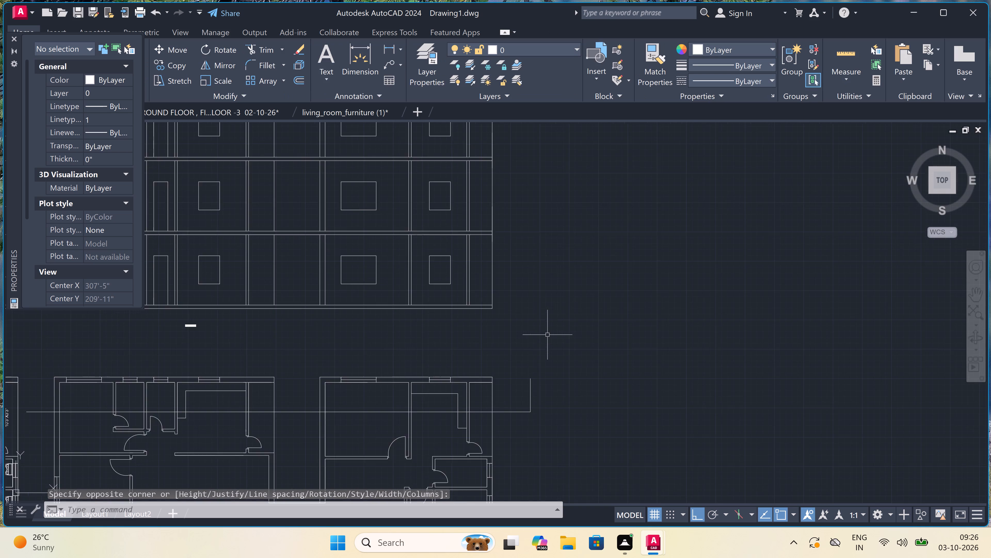
key(space)
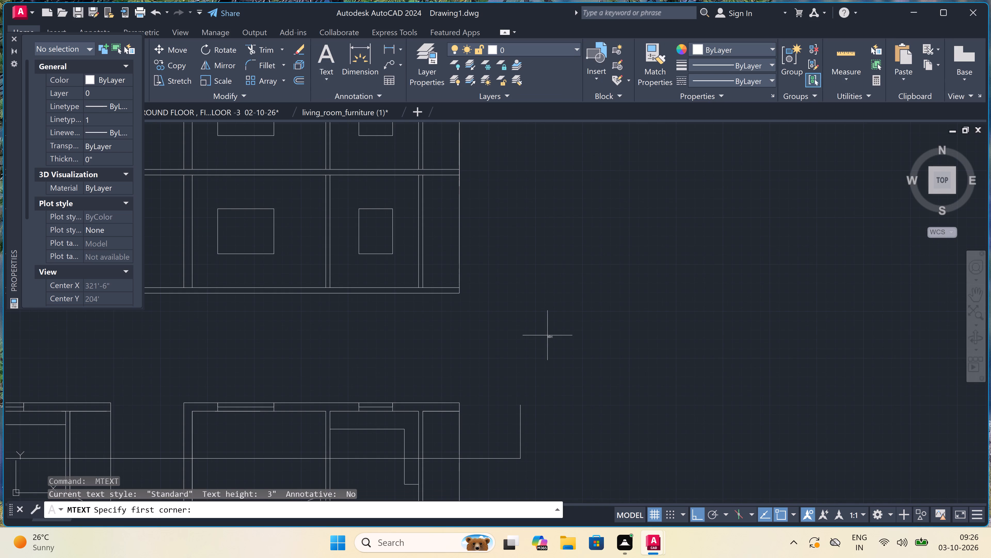
scroll(514, 365, up, 2)
drag(507, 385, 513, 391)
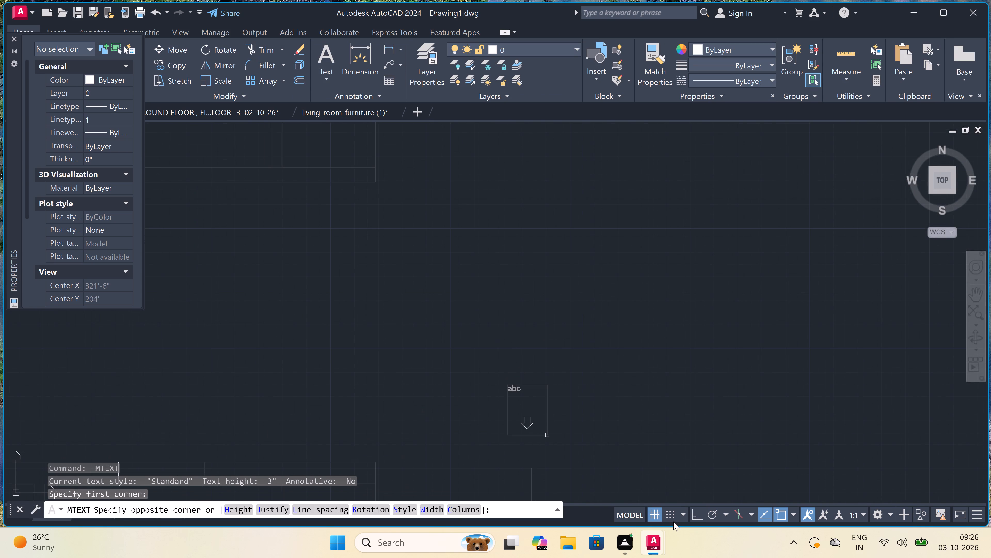
click(648, 436)
key(a)
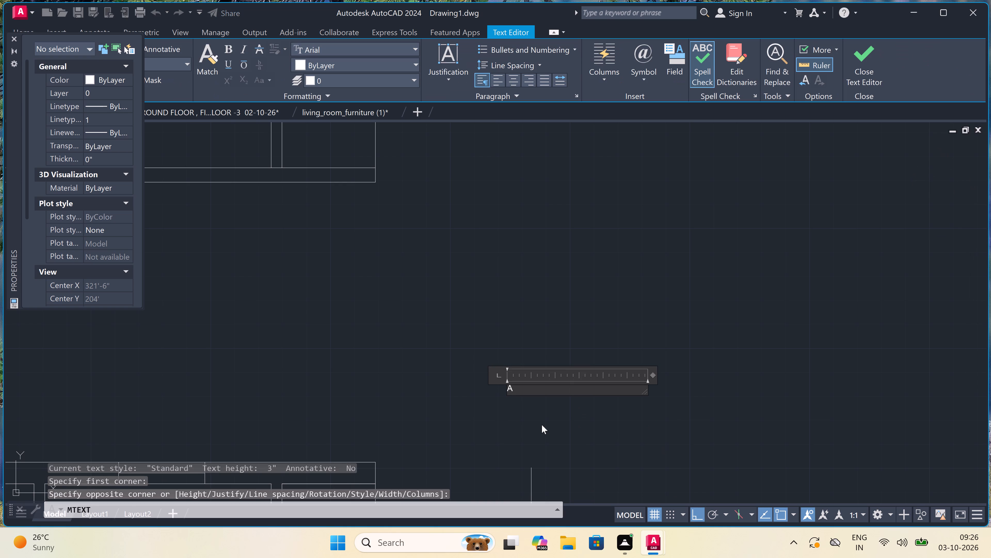
click(514, 420)
Set the text height of the section line's label A to 1'.
double_click(529, 381)
click(476, 407)
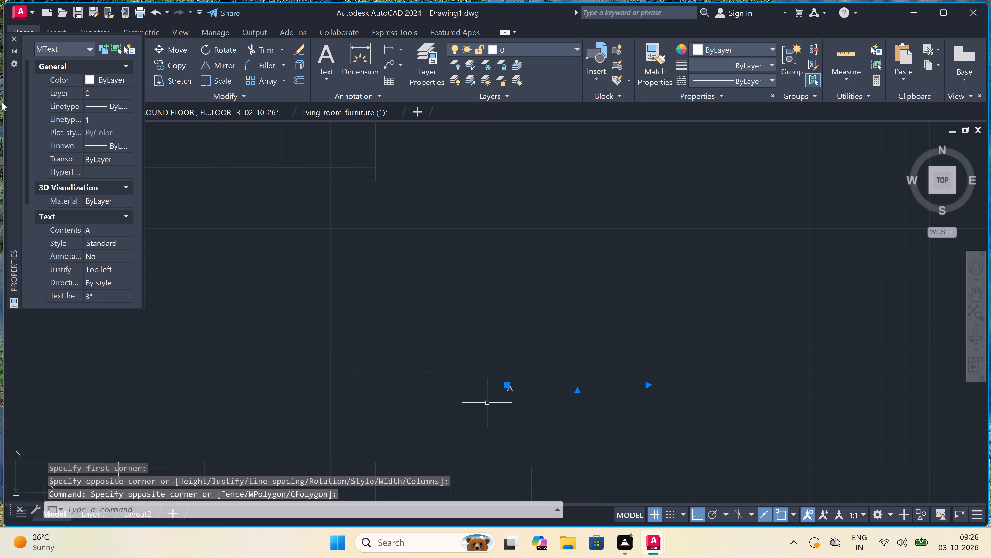
click(107, 296)
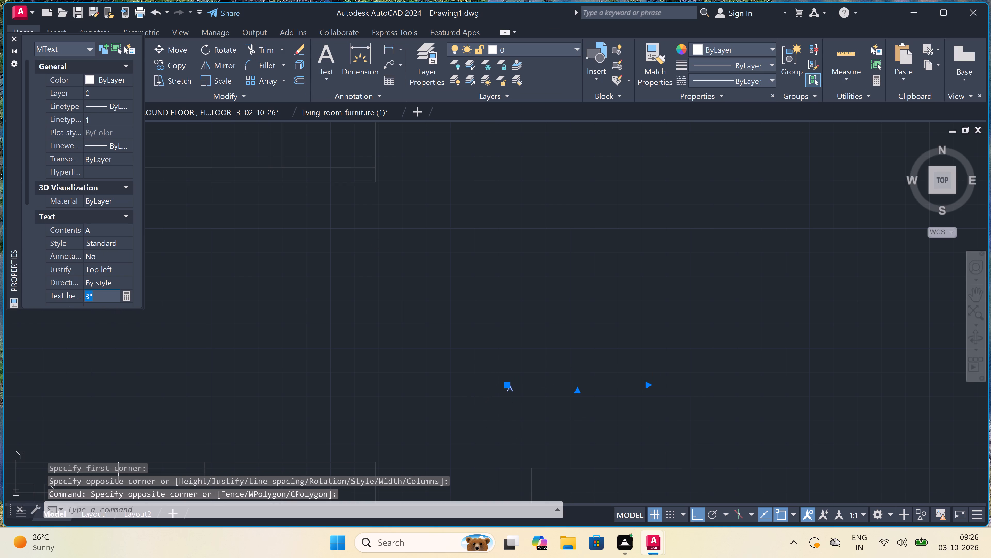
key(BackSpace)
text(1')
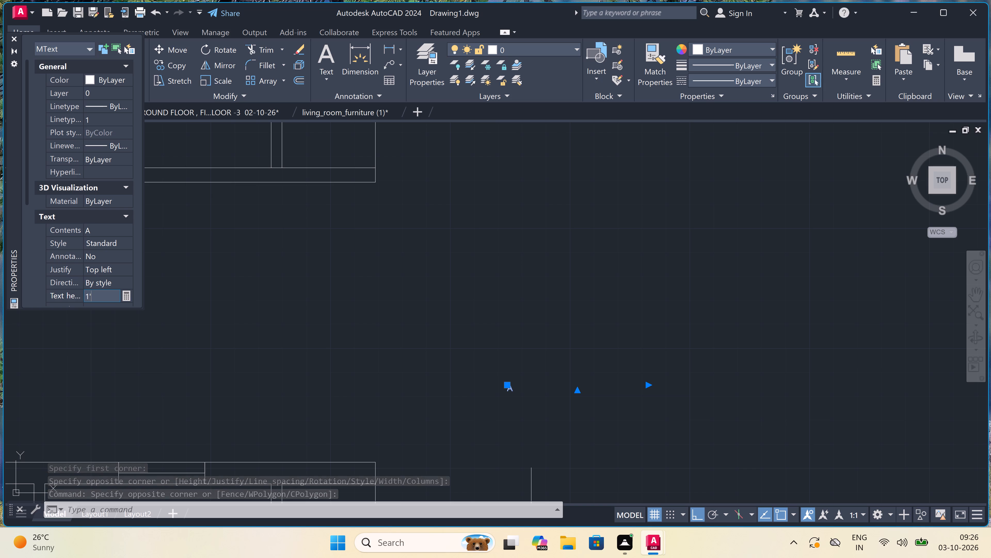
double_click(554, 356)
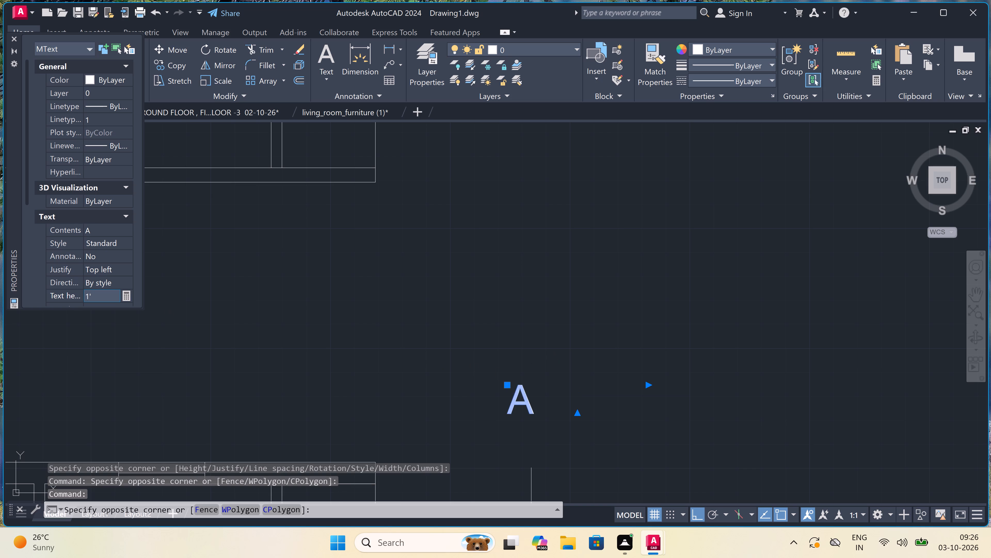
click(498, 398)
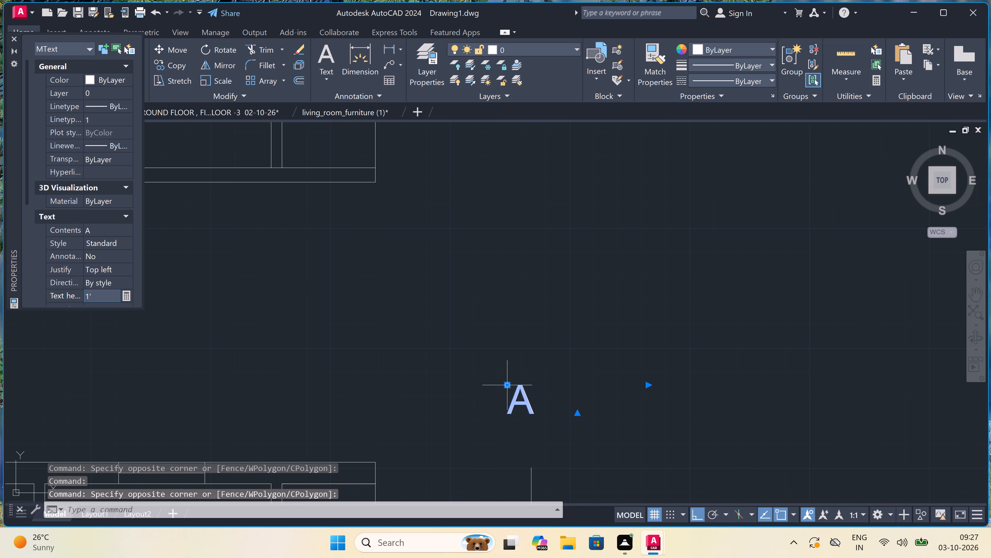
Move the section line's label A straight down about 1'-2", closer to the end of the section line.
double_click(506, 386)
drag(506, 387, 507, 390)
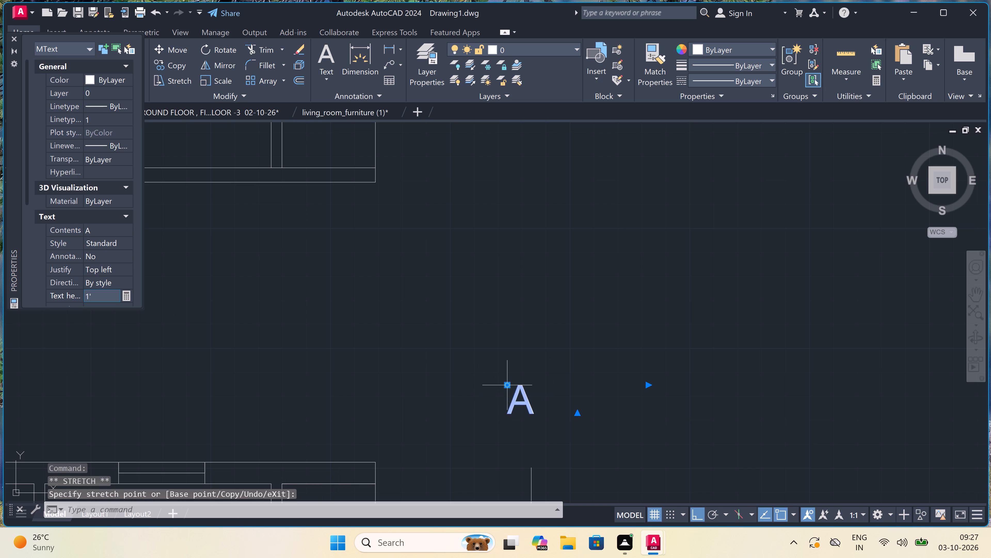
double_click(506, 384)
double_click(507, 386)
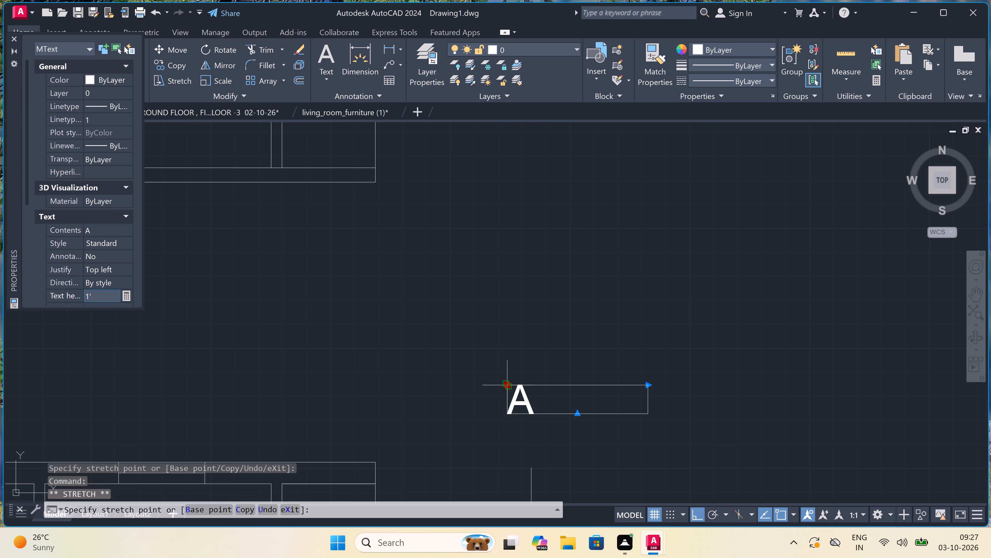
scroll(522, 418, up, 4)
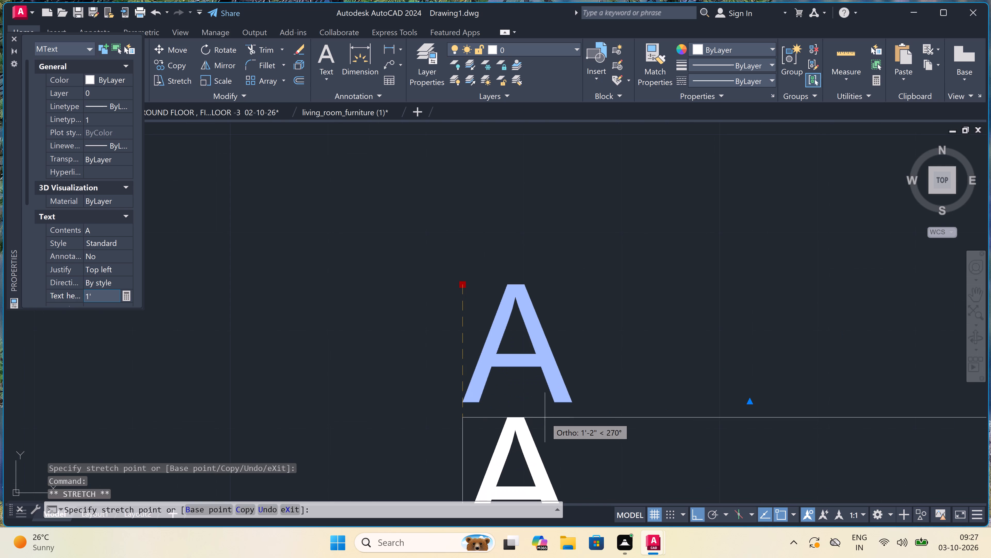
click(551, 417)
key(Escape)
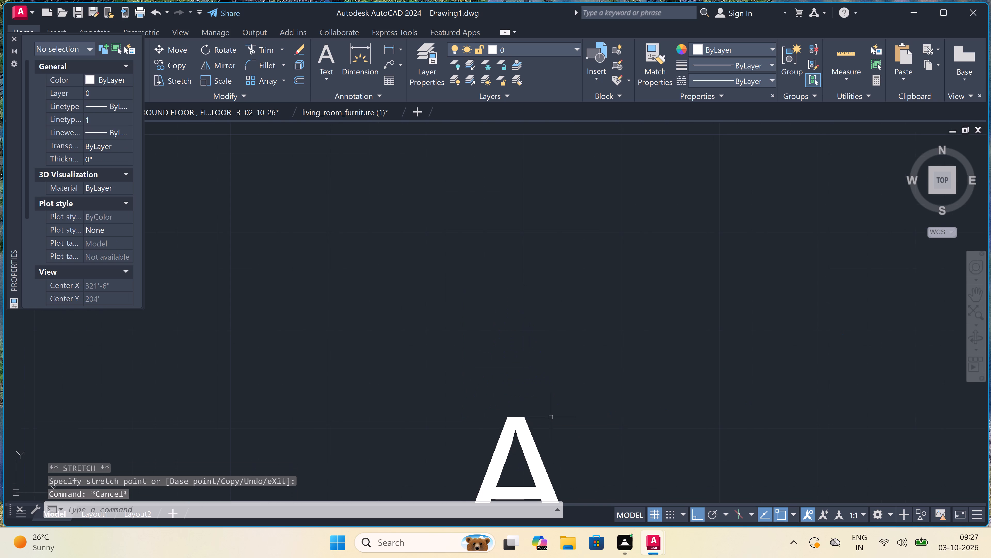
Set the text height of the ELEVATION and SECTION-A titles to 1'.
scroll(645, 297, down, 2)
scroll(620, 300, down, 1)
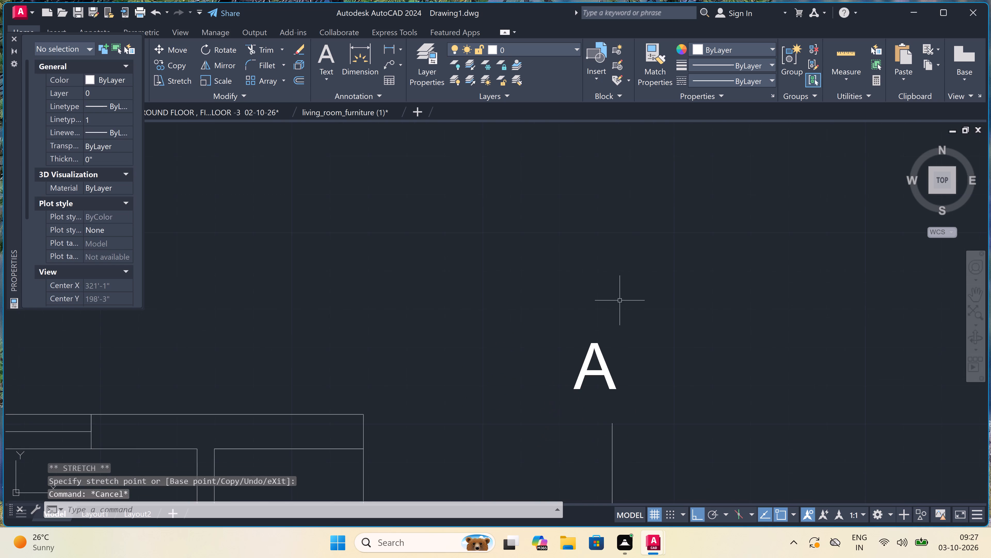
scroll(626, 310, down, 4)
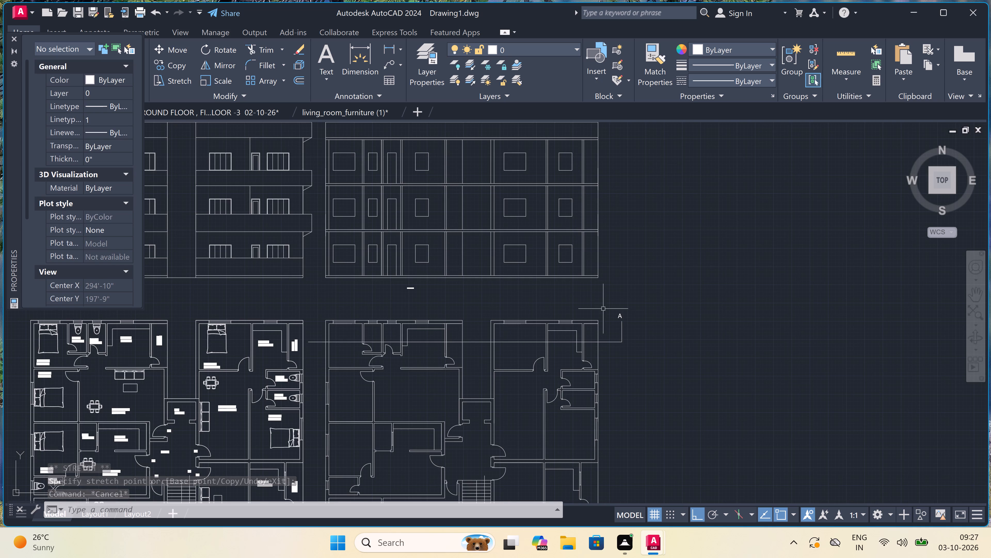
scroll(388, 267, down, 4)
scroll(343, 263, up, 4)
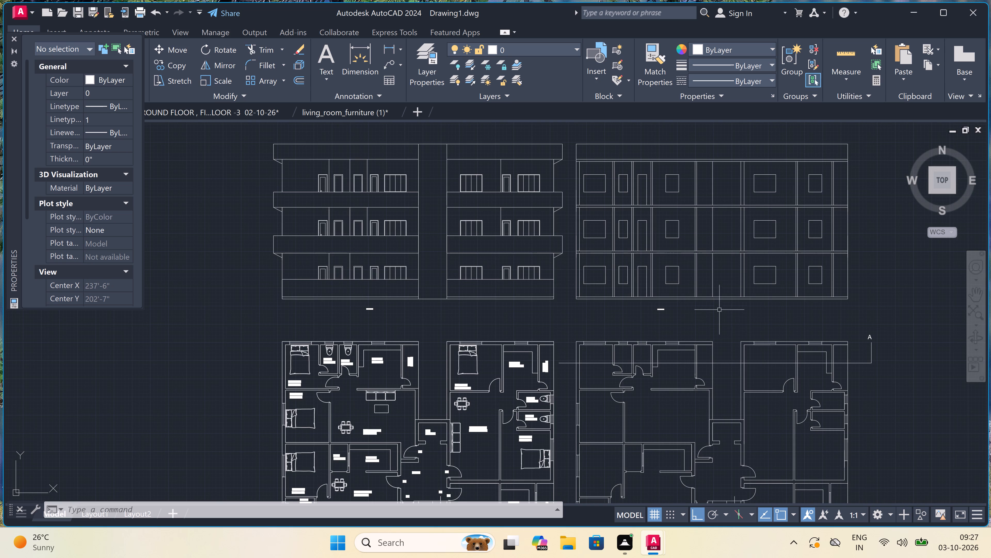
click(675, 305)
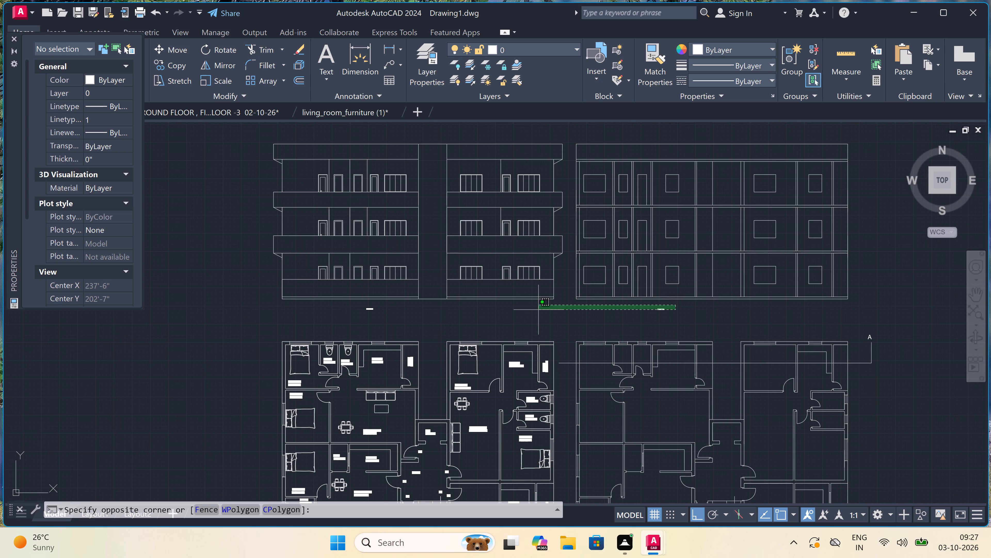
click(284, 311)
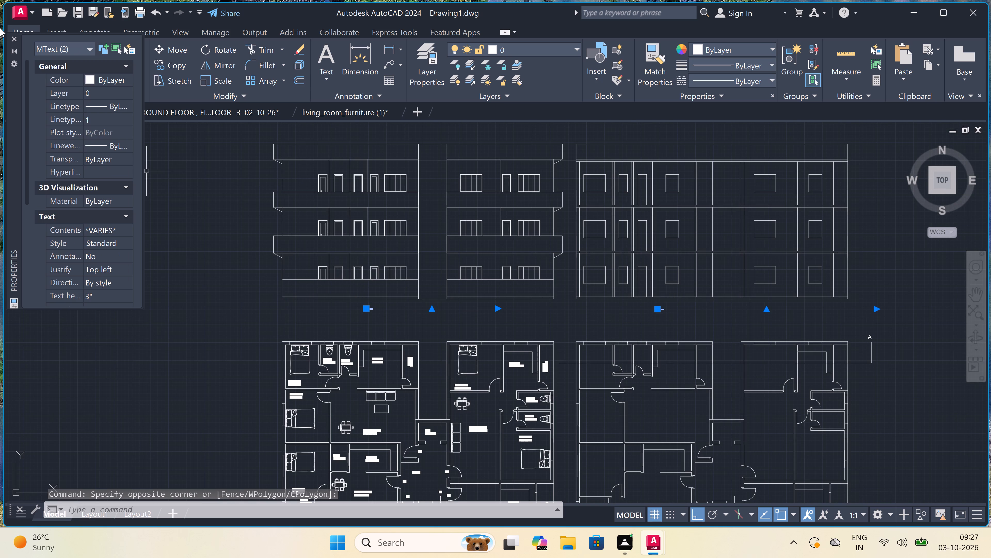
click(106, 296)
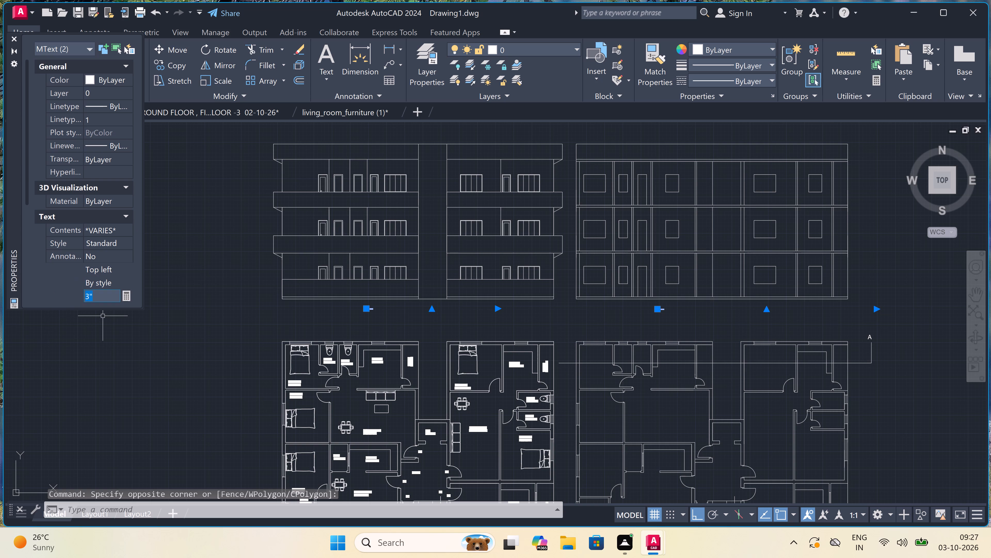
key(BackSpace)
text(1')
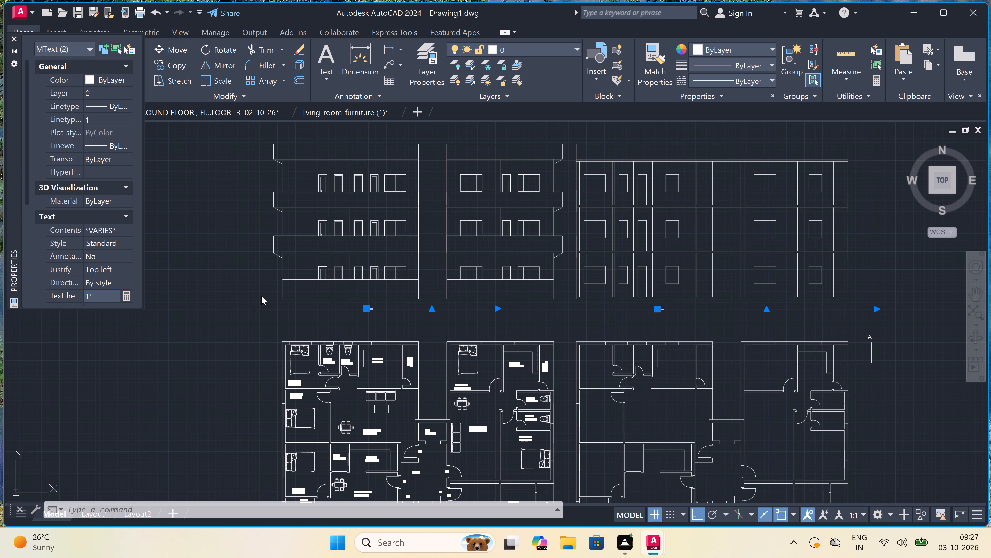
click(261, 296)
scroll(283, 304, down, 2)
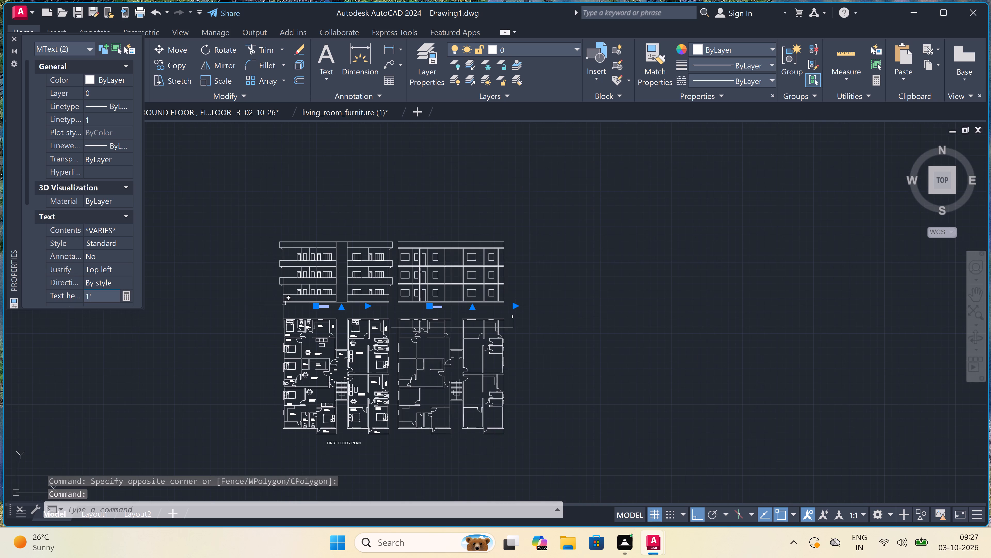
Increase the text height of the ELEVATION and SECTION-A titles to 1.5'.
scroll(284, 302, up, 2)
click(100, 297)
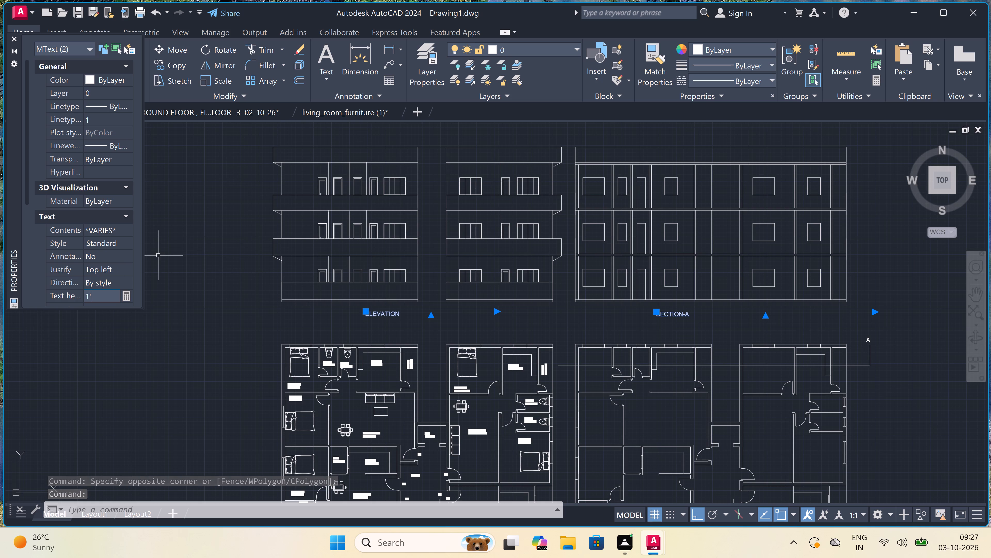
key(BackSpace)
text(.5')
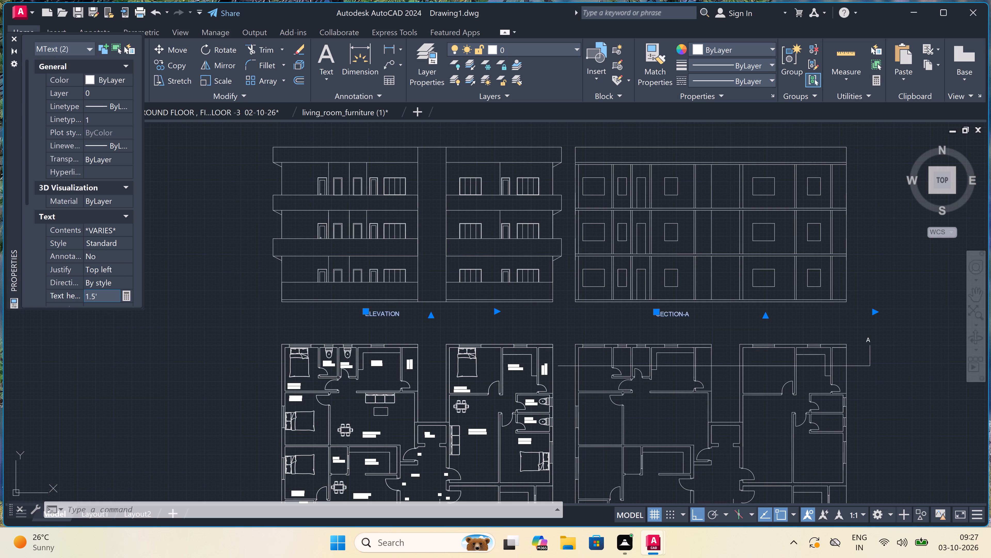
click(254, 320)
key(Escape)
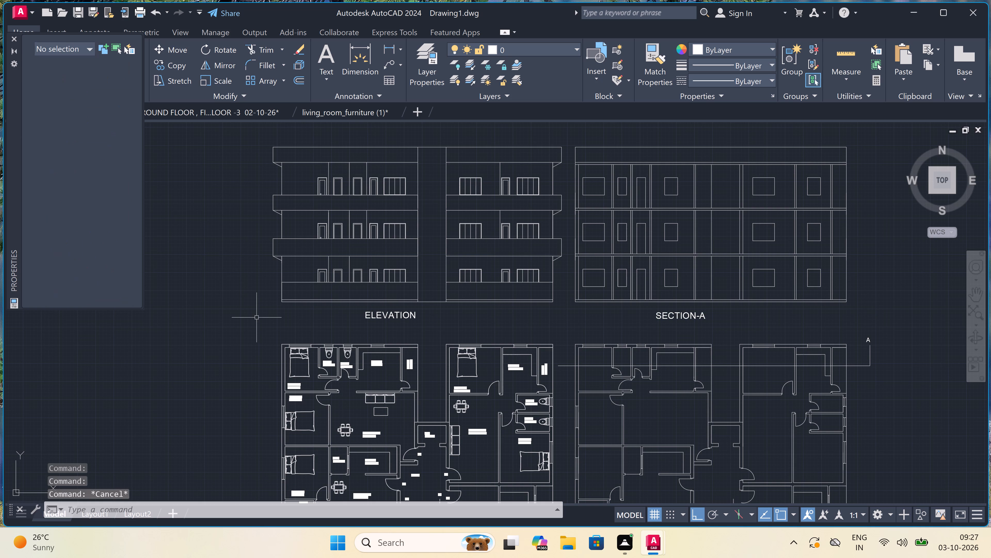
Extend the three vertical lines bounding the gap between the two blocks in SECTION-A through the floor and roof slabs.
scroll(257, 318, down, 1)
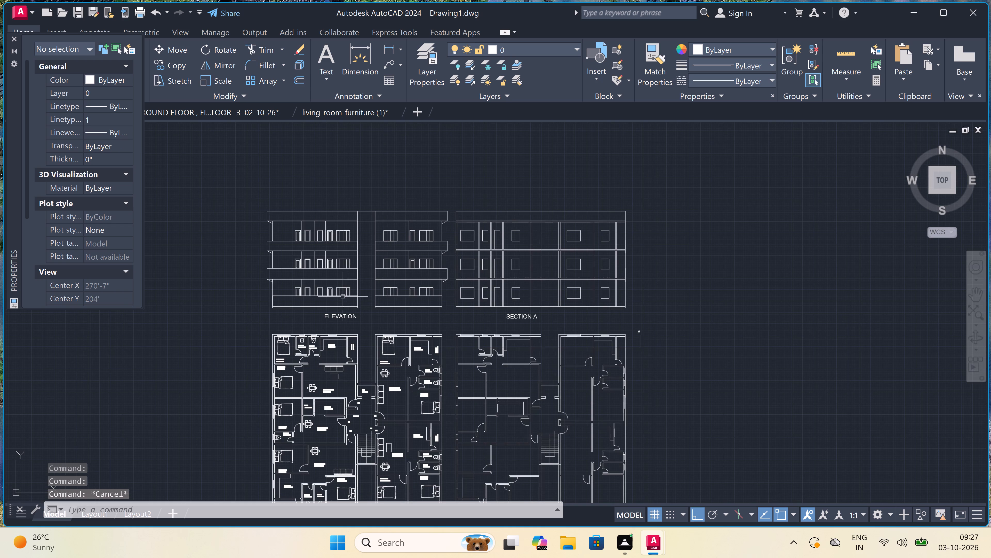
scroll(505, 259, up, 1)
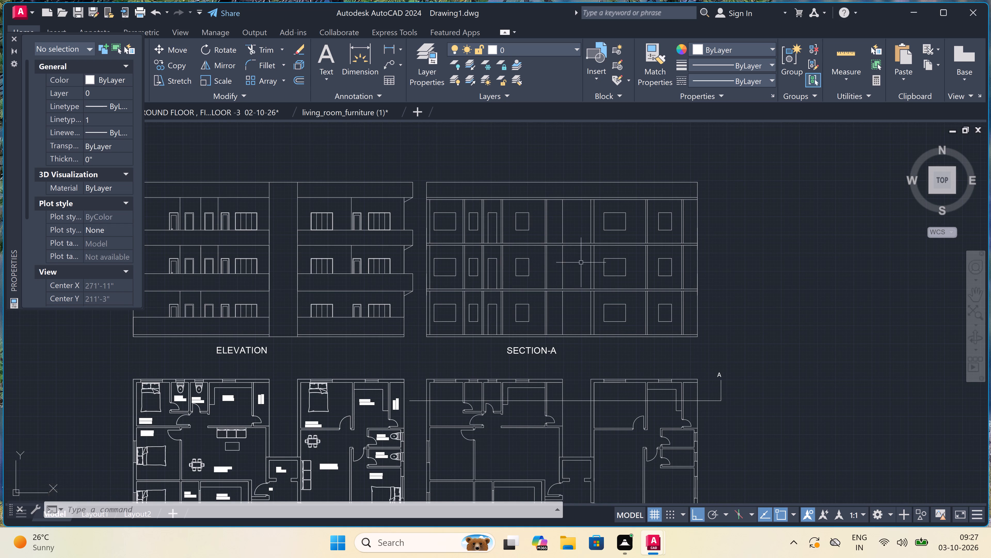
scroll(581, 262, up, 1)
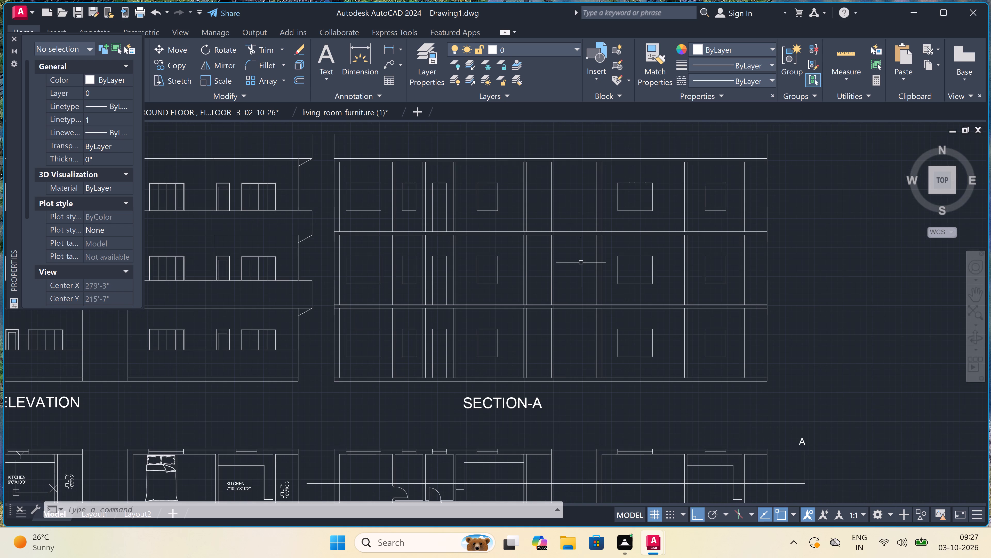
text(EX)
key(space)
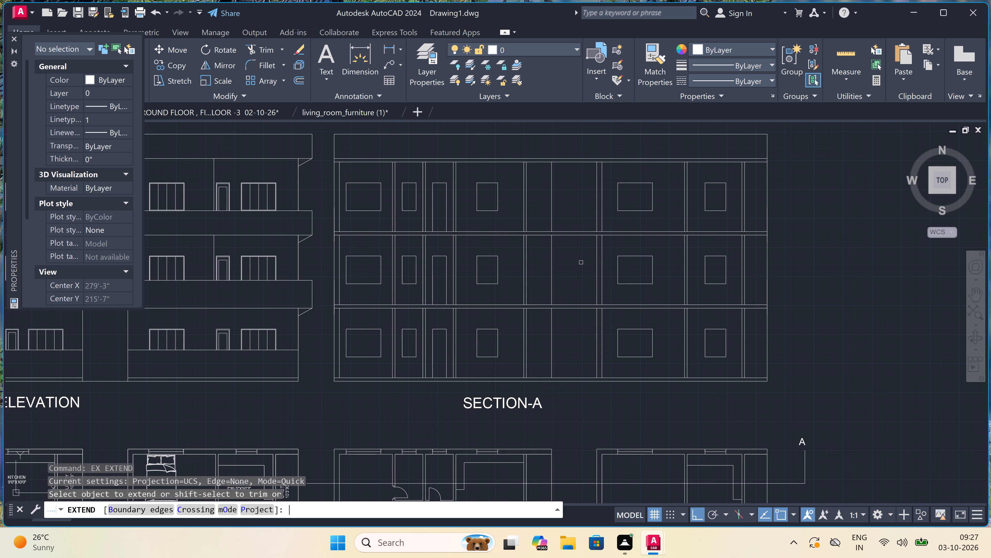
click(557, 331)
click(538, 328)
double_click(541, 293)
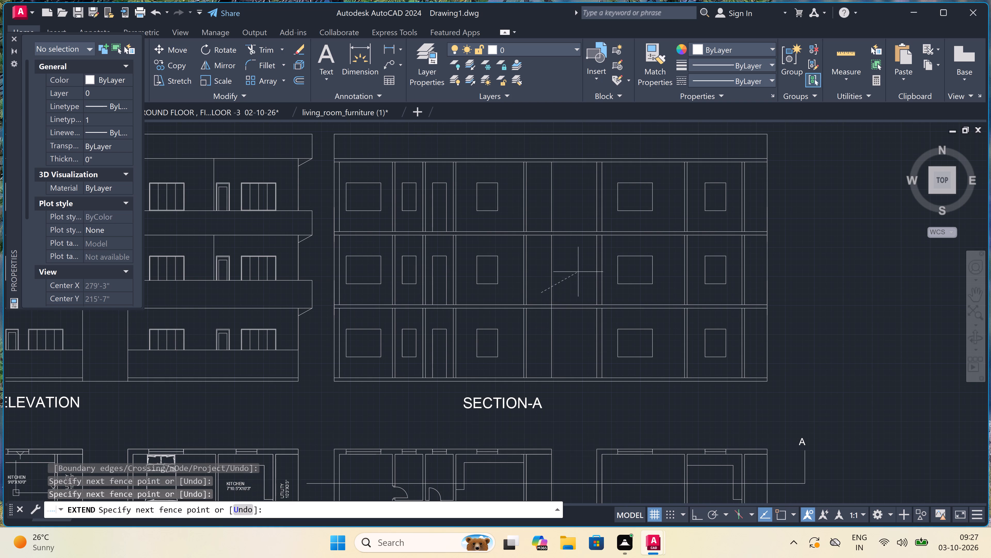
click(605, 271)
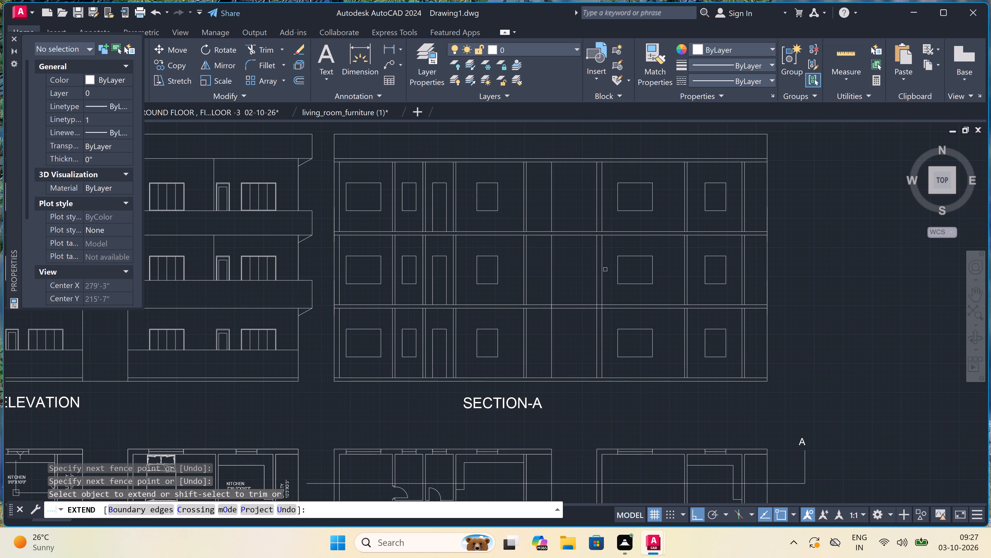
click(608, 246)
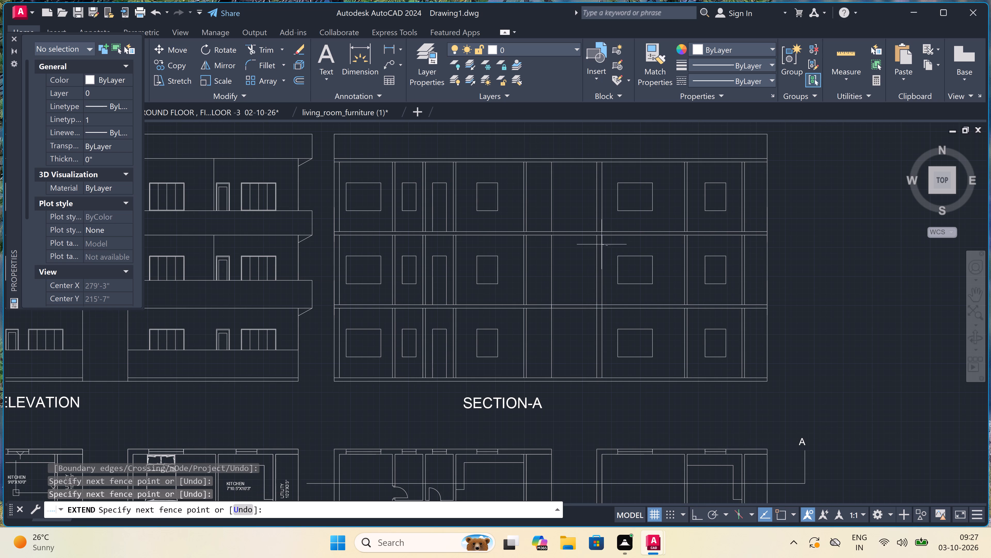
click(545, 242)
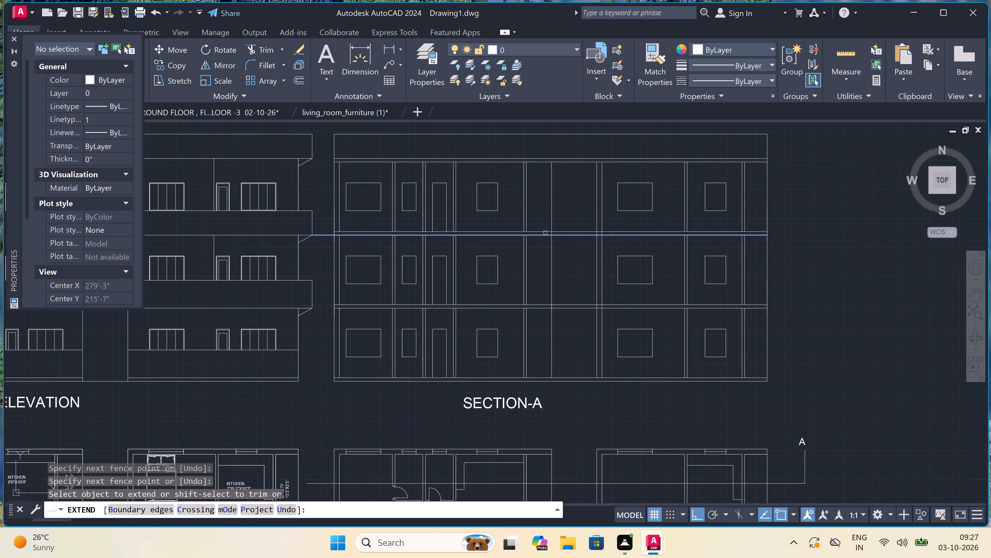
double_click(544, 182)
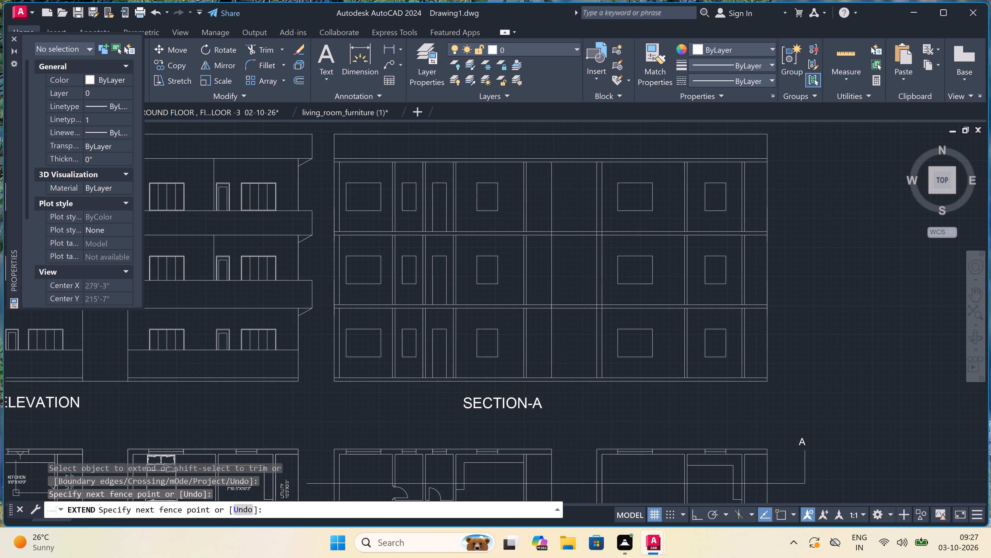
triple_click(613, 168)
click(612, 168)
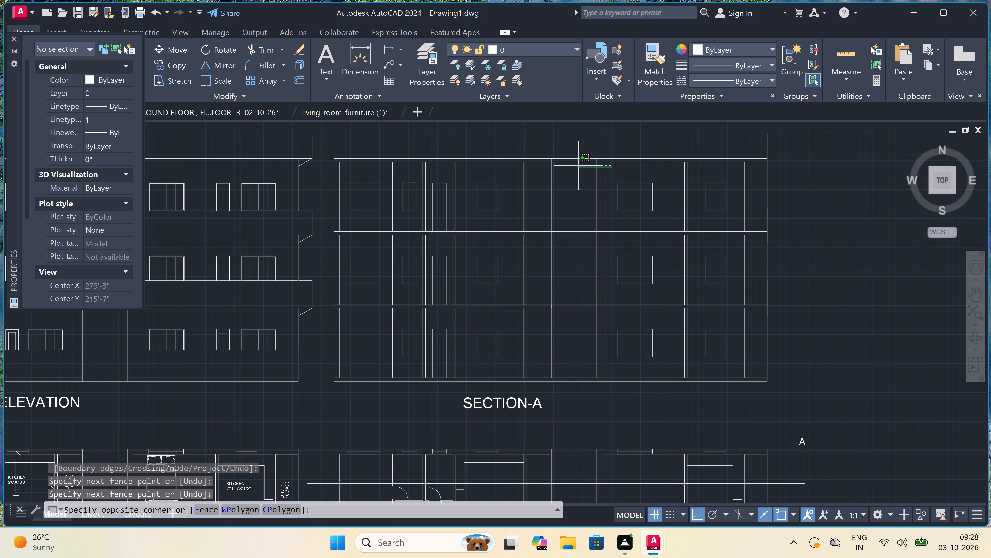
double_click(536, 166)
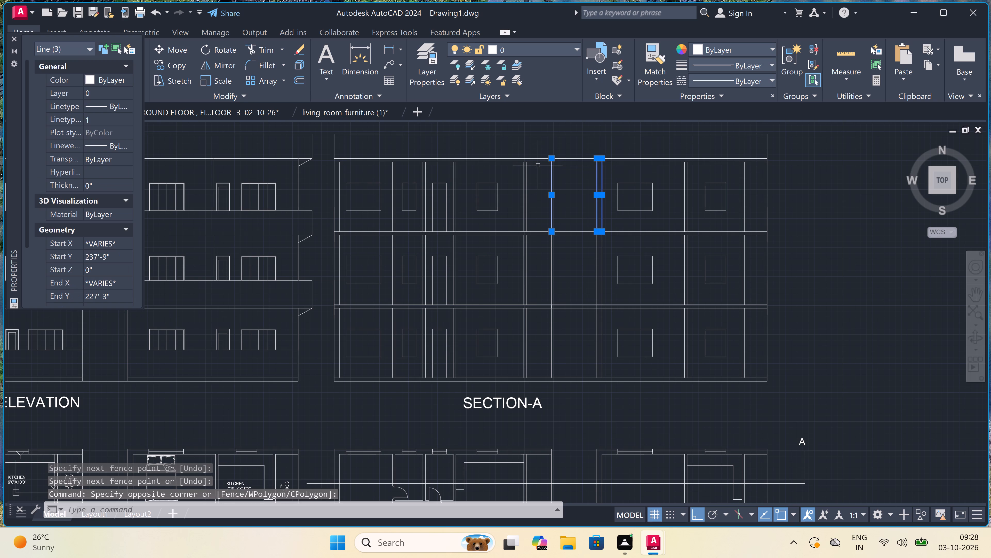
key(Escape)
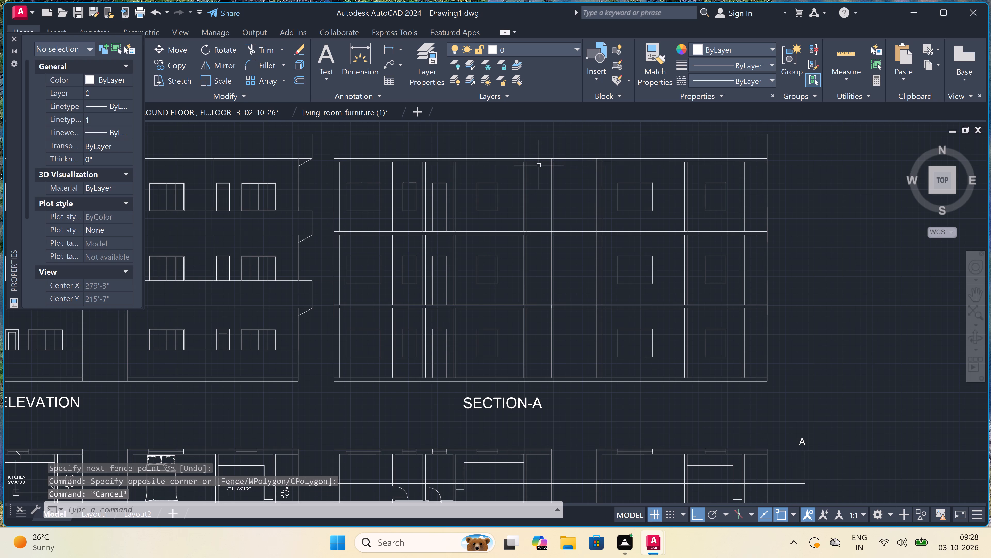
Extend the same three vertical lines above the roof slab up to the parapet's top line in SECTION-A.
text(EX)
key(space)
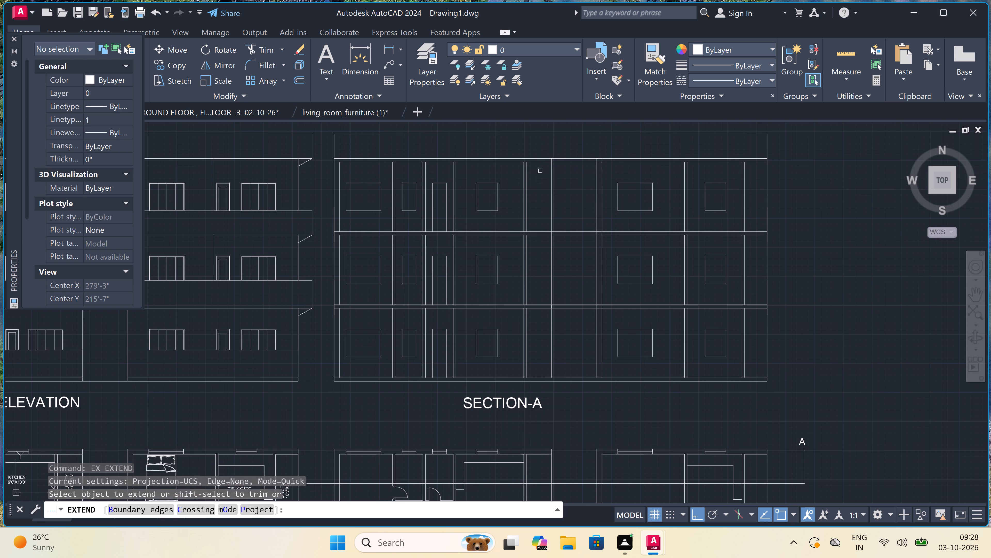
triple_click(541, 171)
click(612, 165)
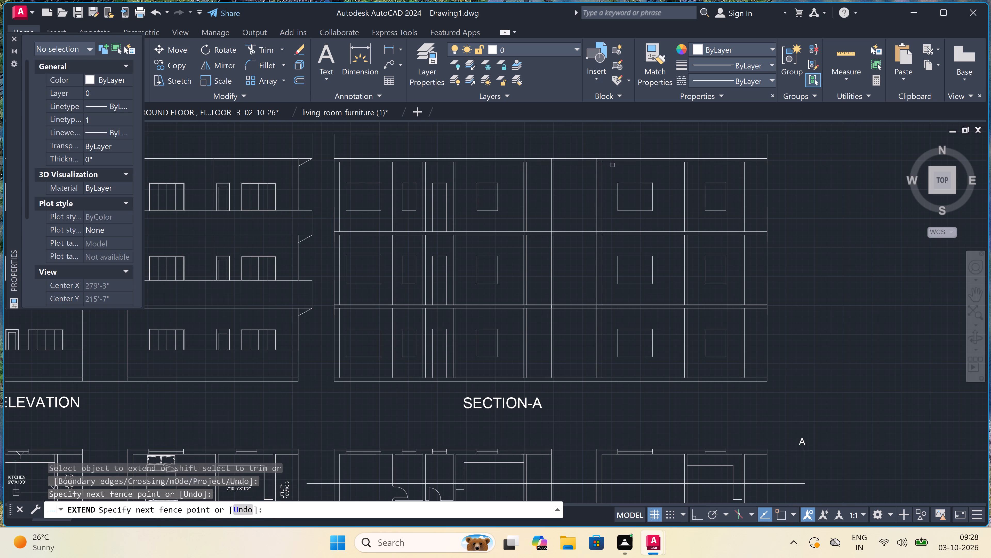
double_click(544, 169)
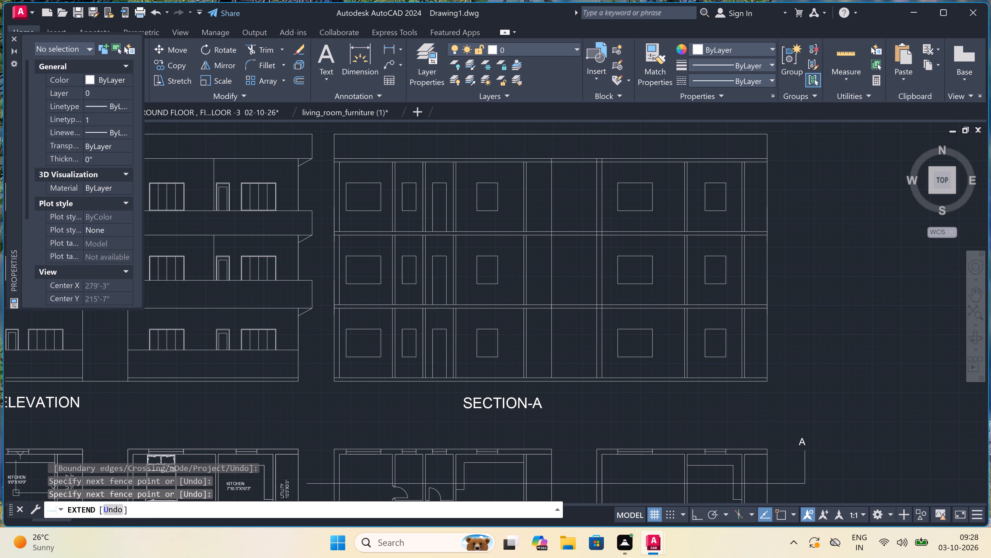
double_click(614, 164)
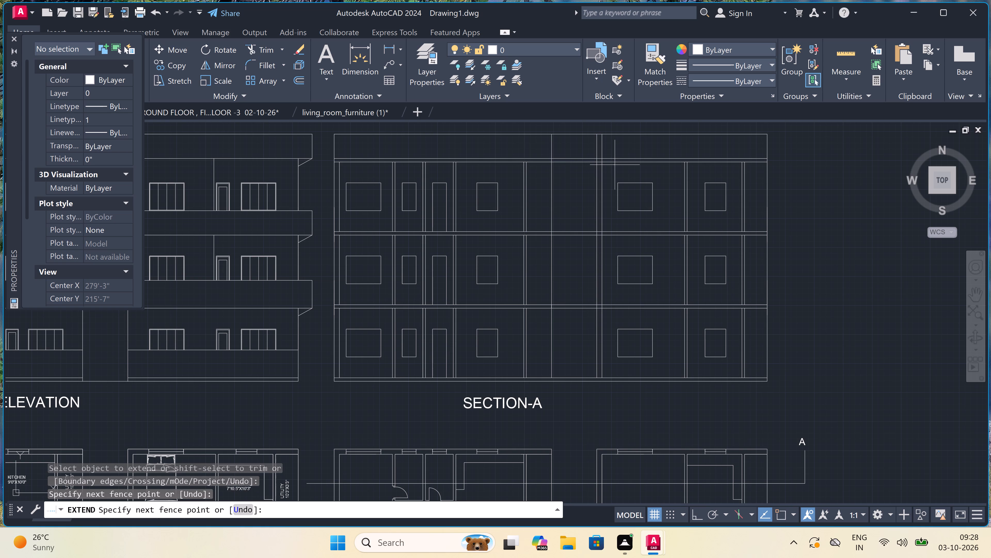
key(Escape)
Trim away the parapet, roof slab and upper floor slab lines crossing the gap between the two blocks in SECTION-A.
text(TR)
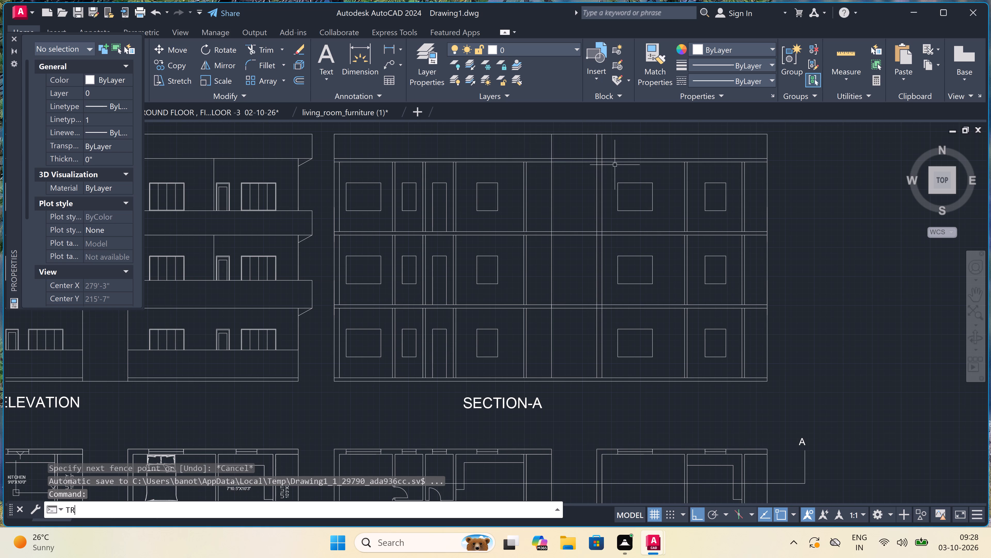
key(space)
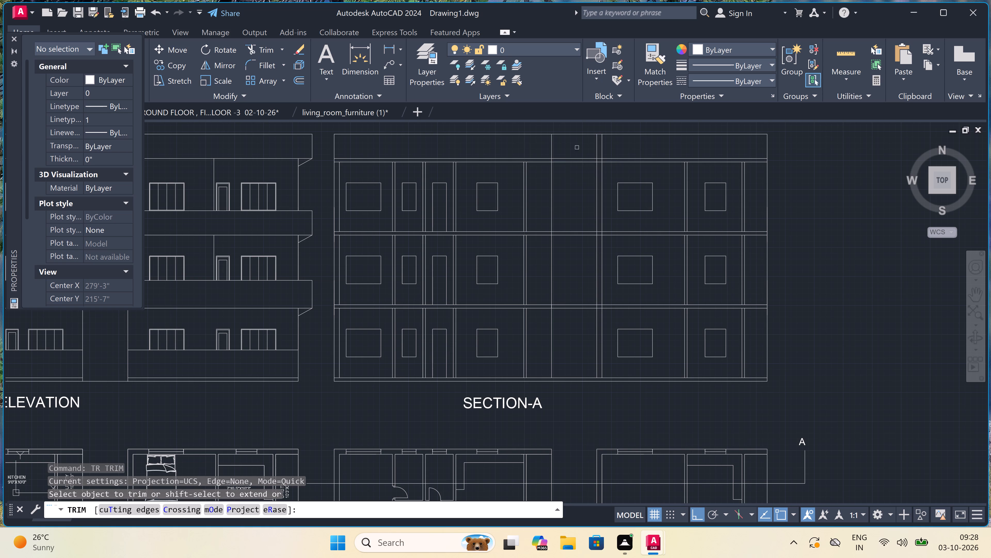
click(574, 127)
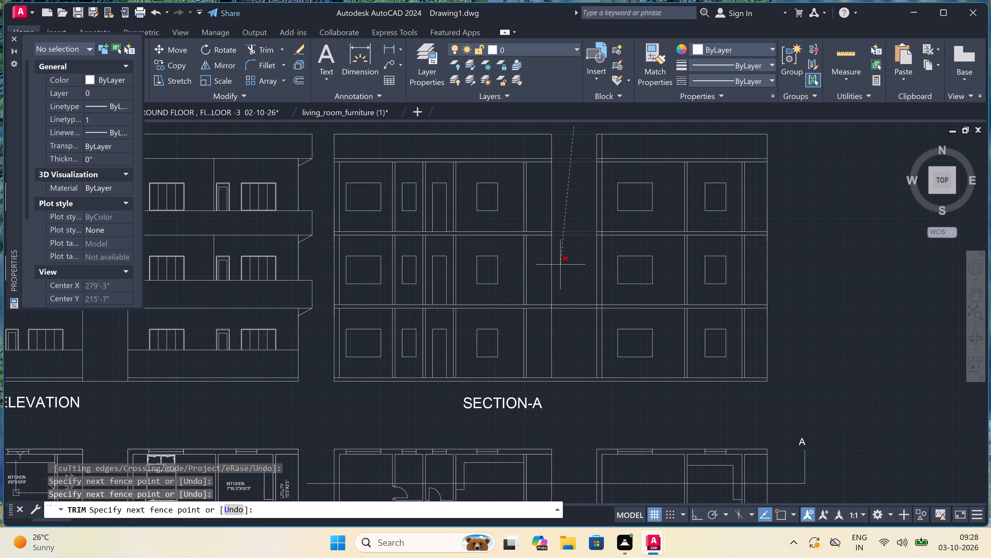
double_click(573, 326)
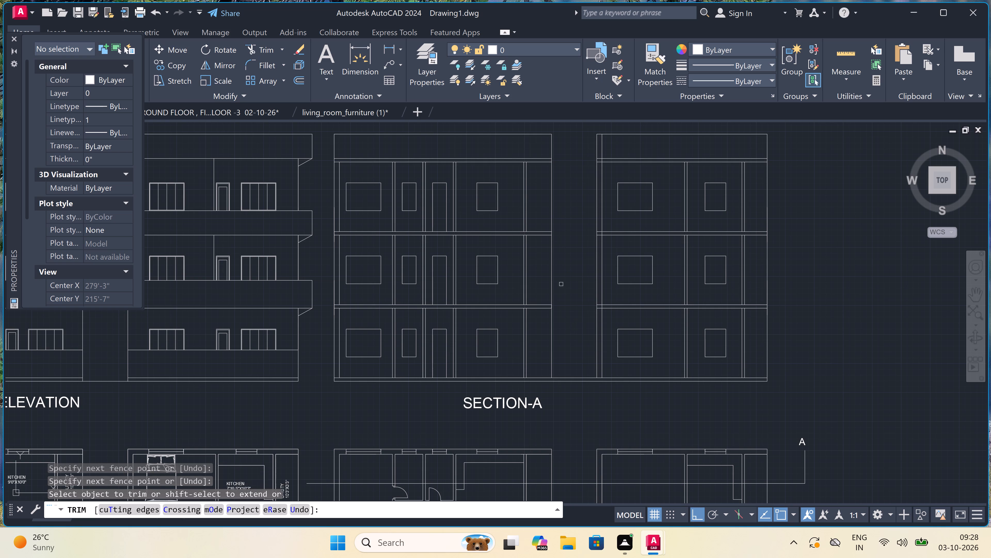
scroll(561, 284, down, 2)
scroll(561, 284, up, 1)
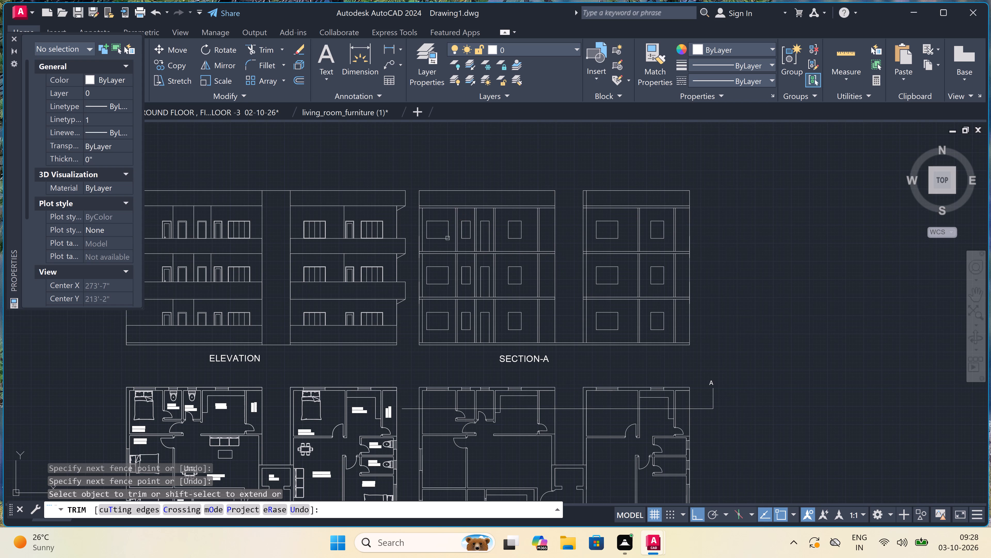
scroll(457, 243, down, 1)
scroll(613, 245, up, 1)
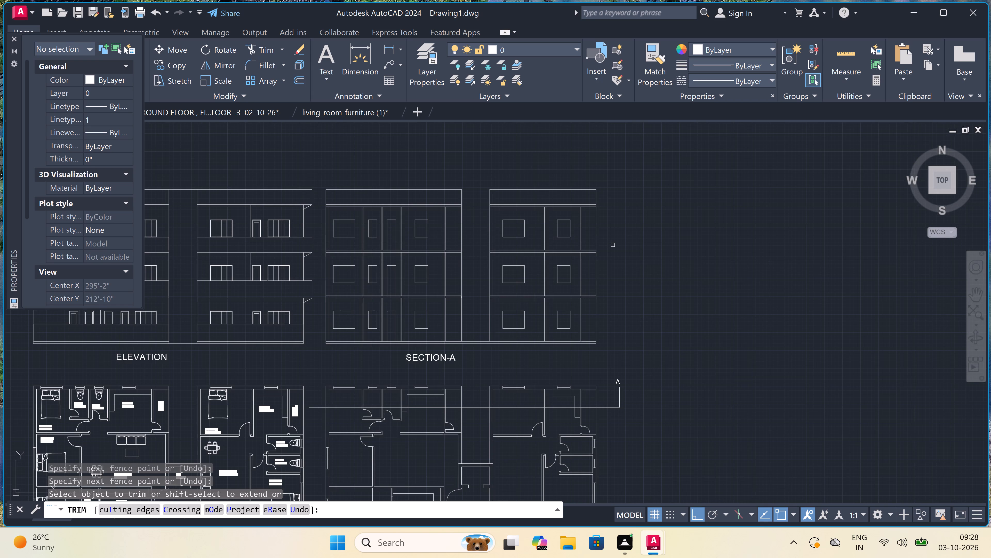
key(Escape)
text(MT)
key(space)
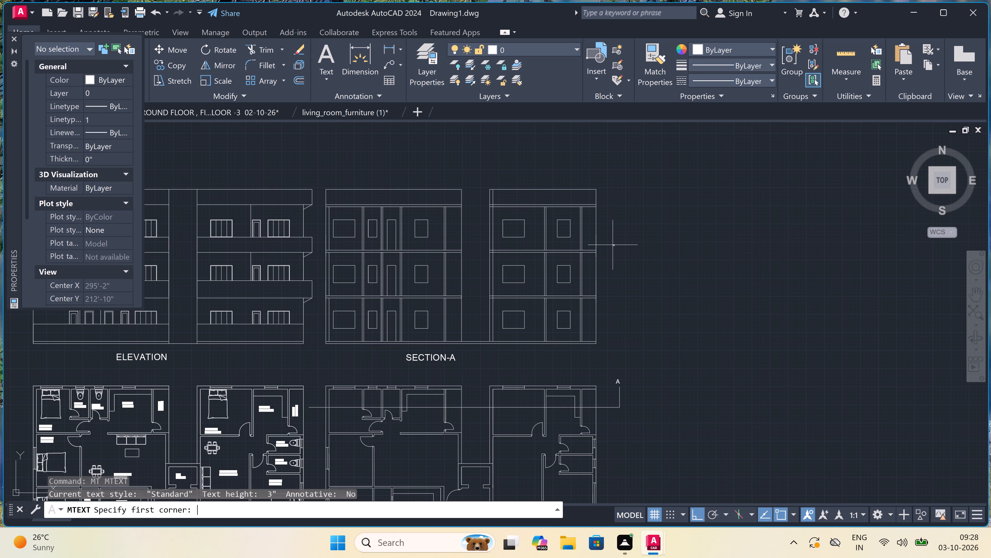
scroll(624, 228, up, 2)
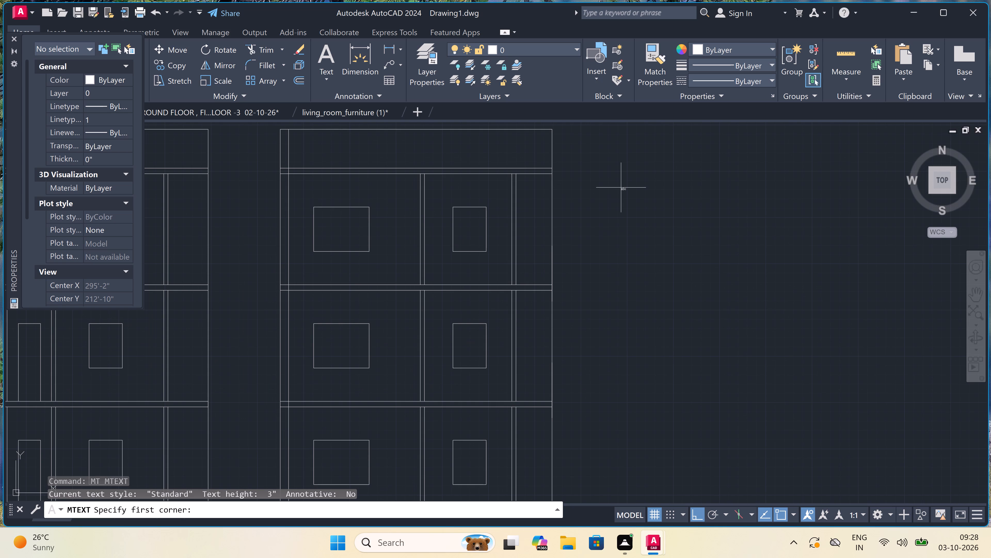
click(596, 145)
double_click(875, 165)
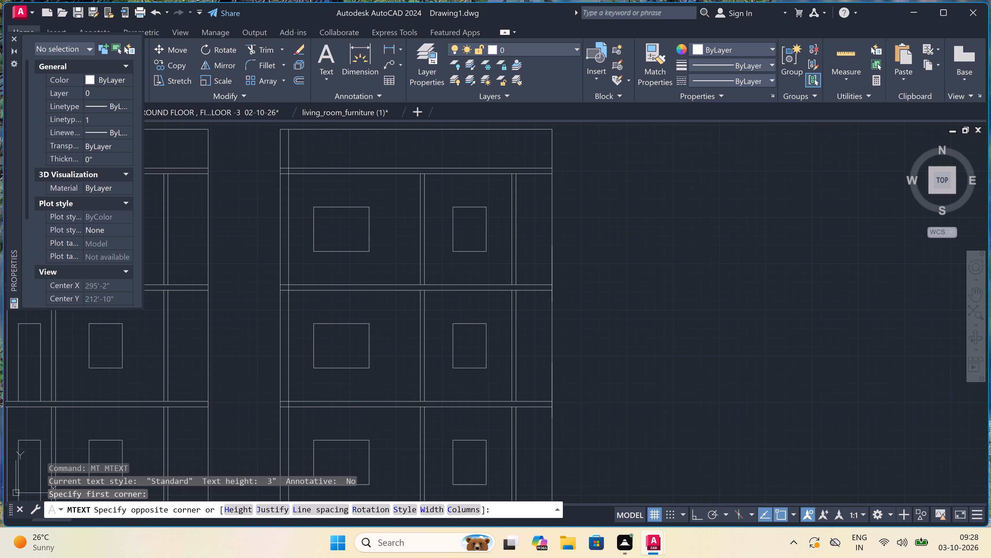
Add the multiline text label PARAPET WALL-3'6" beside the parapet at the outer side of SECTION-A's right-hand block.
scroll(542, 284, down, 5)
scroll(566, 265, up, 2)
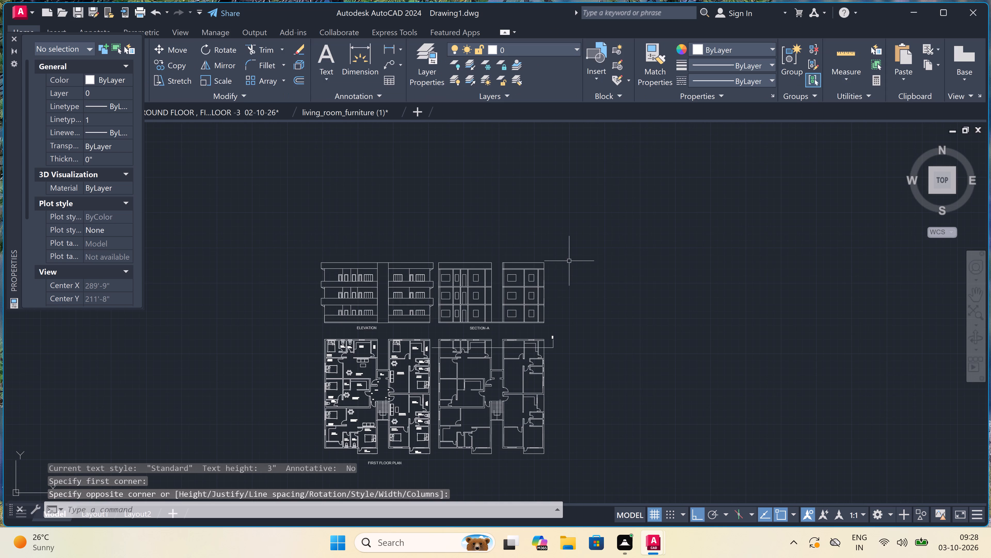
scroll(567, 263, up, 3)
key(space)
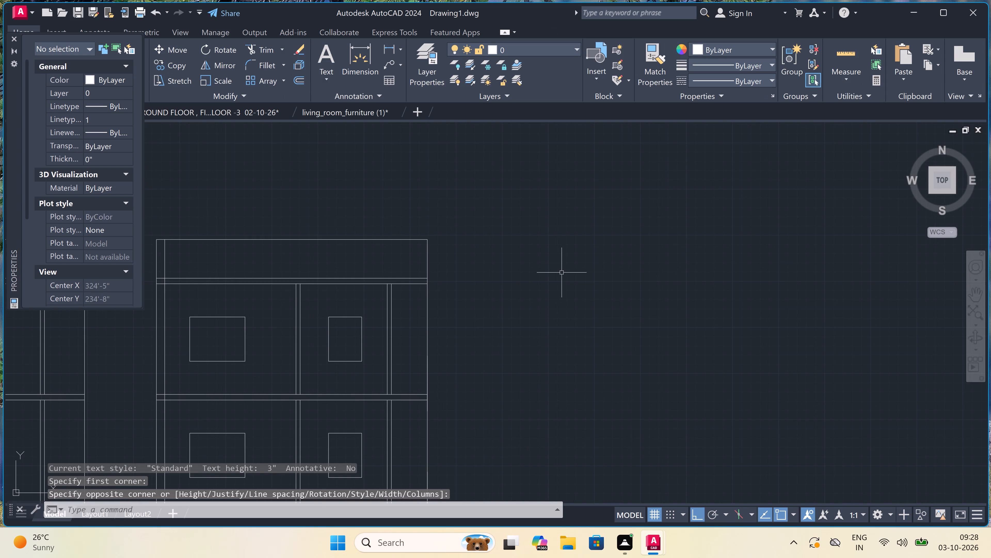
click(478, 265)
click(740, 266)
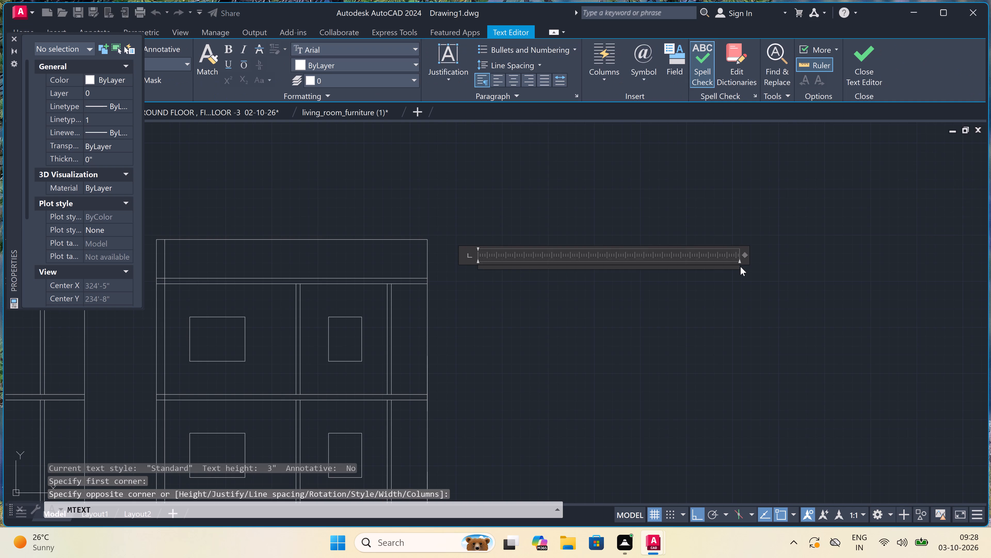
text(PARAPET)
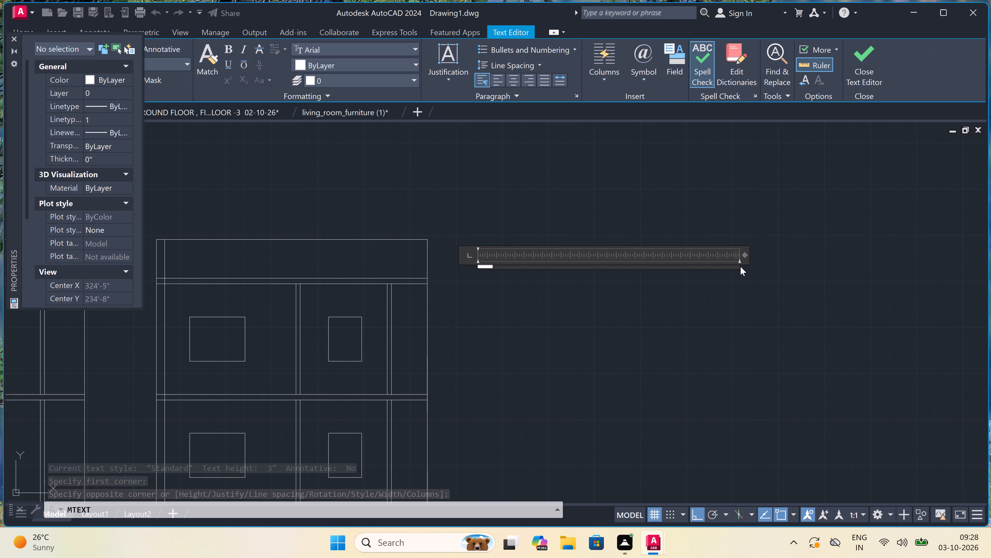
key(space)
text(WALL-3'6)
key(shift+quotedbl)
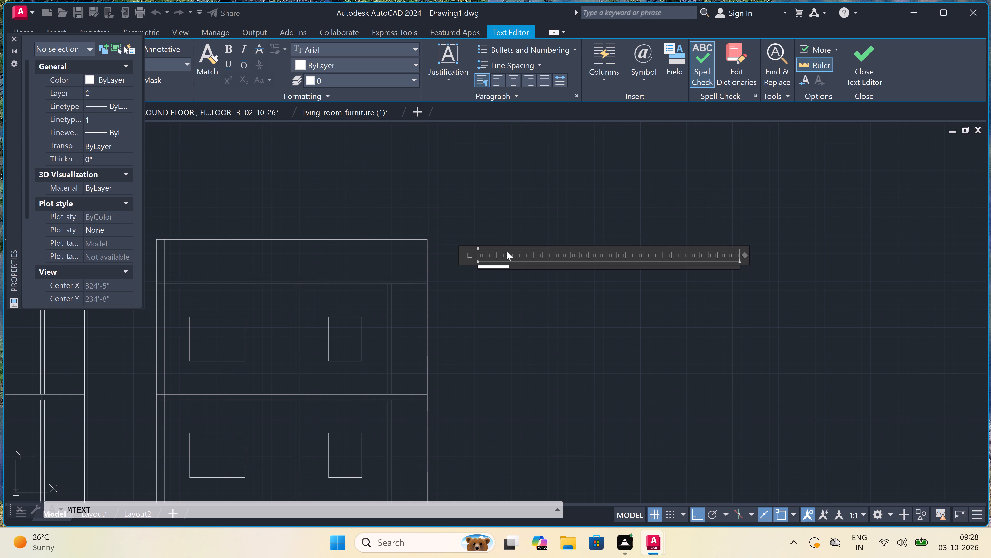
scroll(485, 269, up, 4)
scroll(478, 279, down, 2)
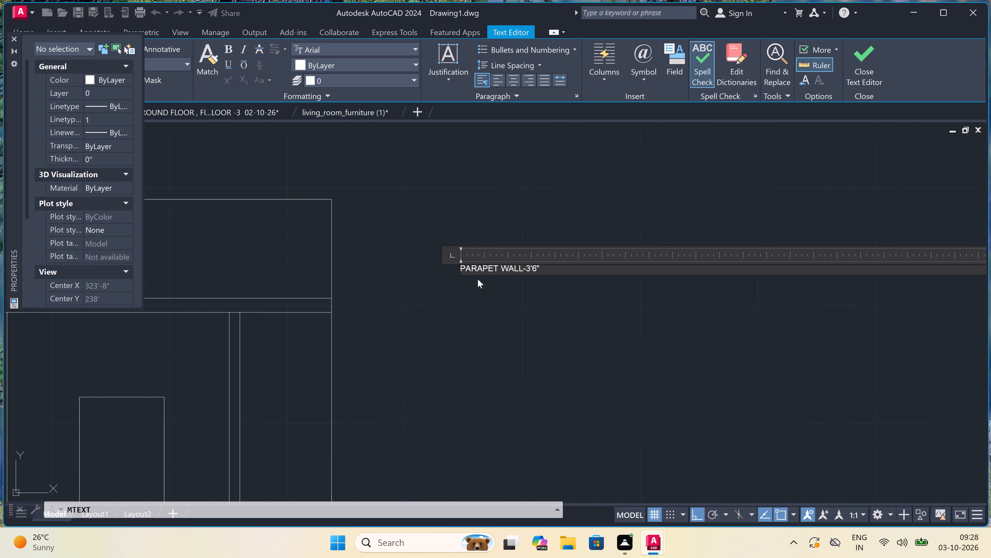
click(477, 284)
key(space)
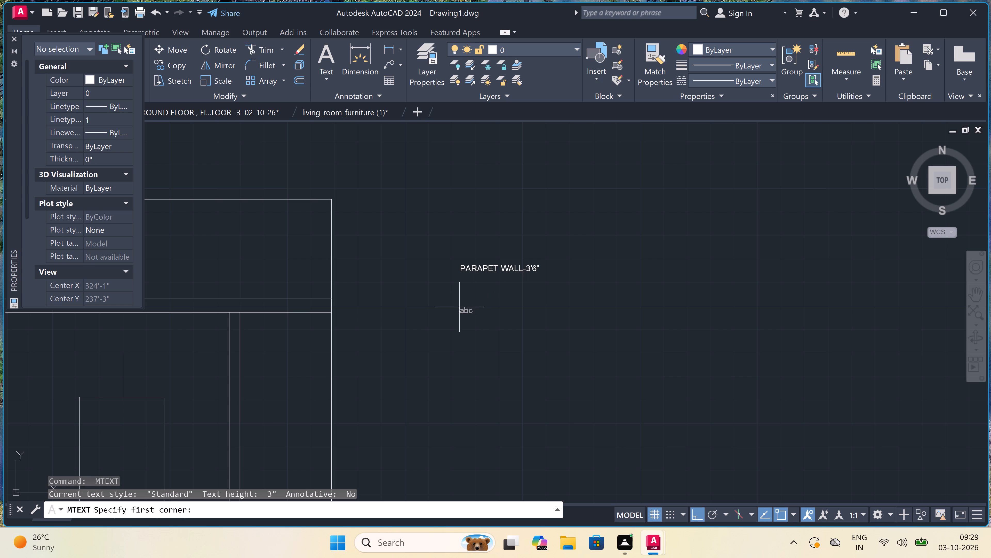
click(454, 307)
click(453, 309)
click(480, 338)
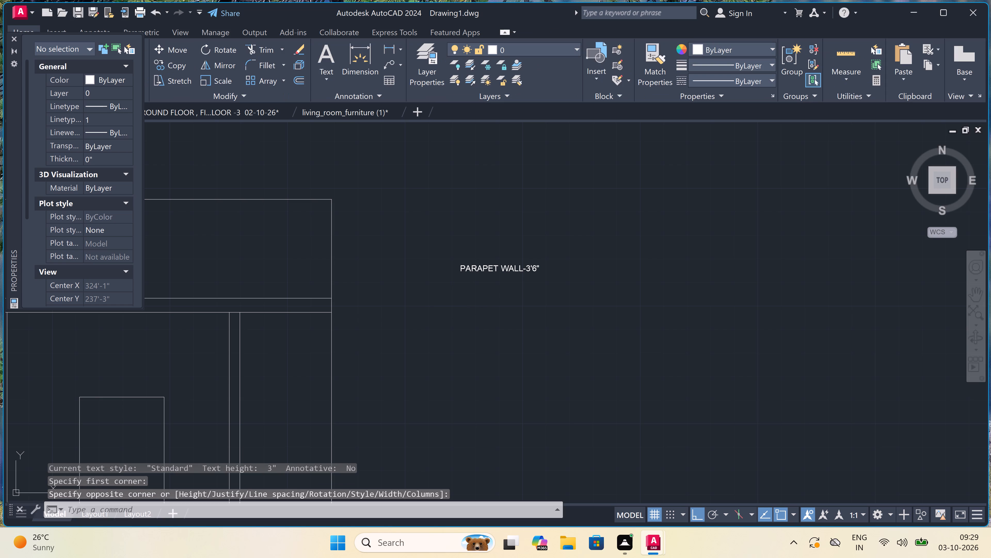
Add the multiline text label SLAB-6" beside the roof slab of SECTION-A, below the parapet wall label.
key(space)
click(419, 301)
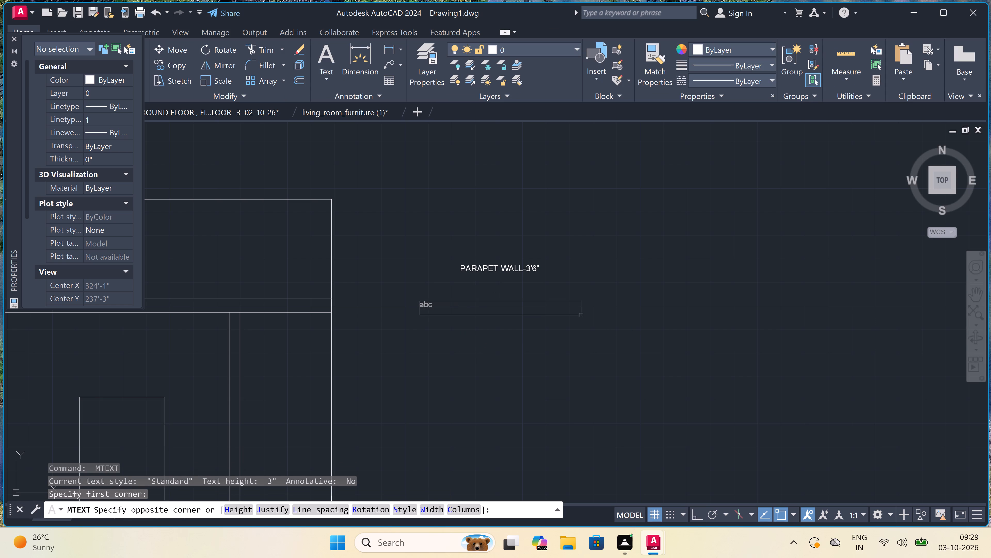
double_click(608, 315)
text(SLAB-6)
key(shift+quotedbl)
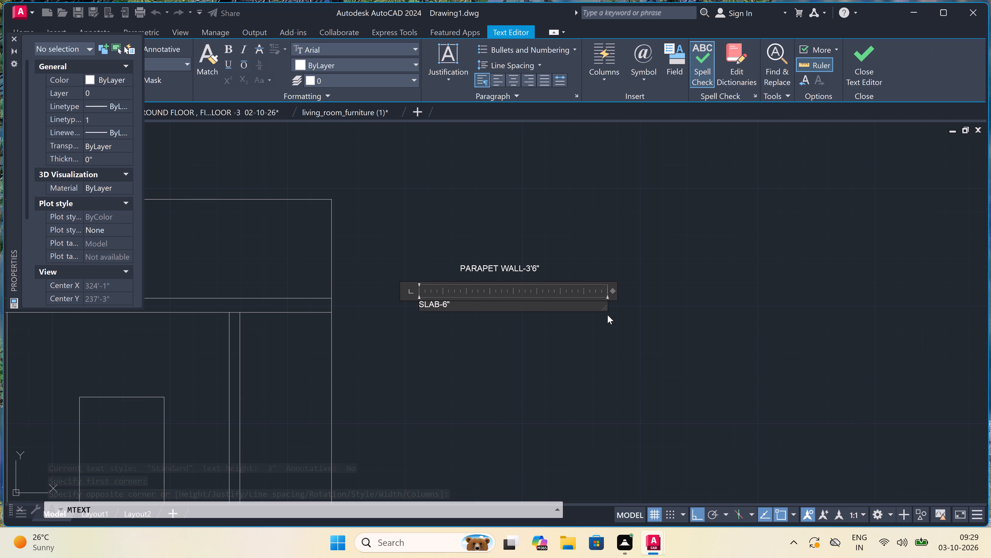
click(461, 323)
Add the multiline text label BRICK WALL-10' beside the top storey's outer wall in SECTION-A.
scroll(459, 312, down, 4)
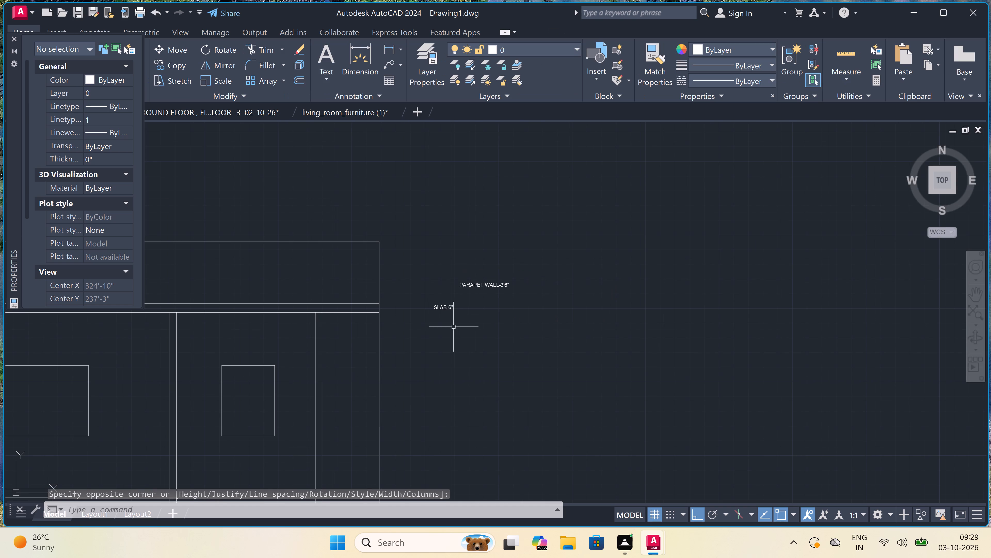
scroll(454, 336, down, 3)
scroll(456, 352, up, 3)
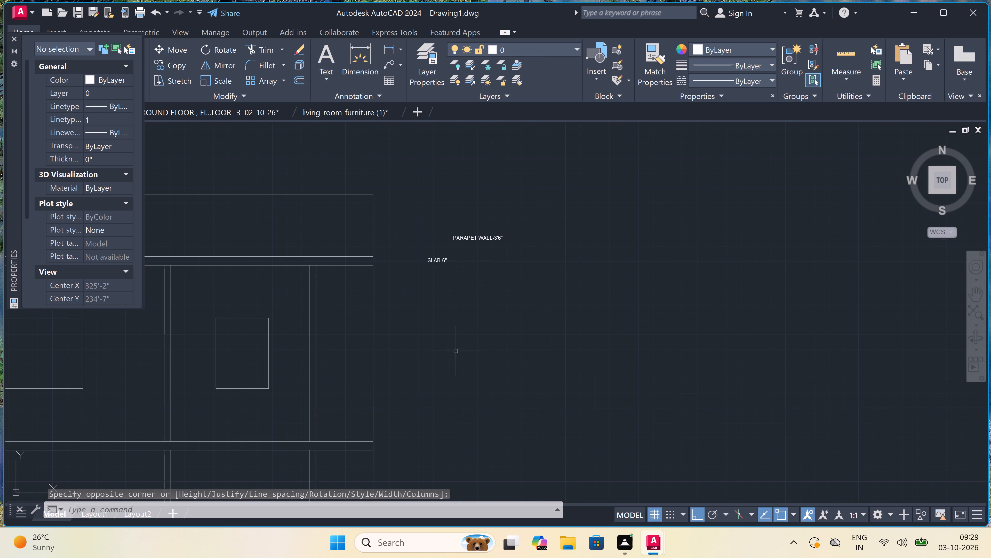
key(space)
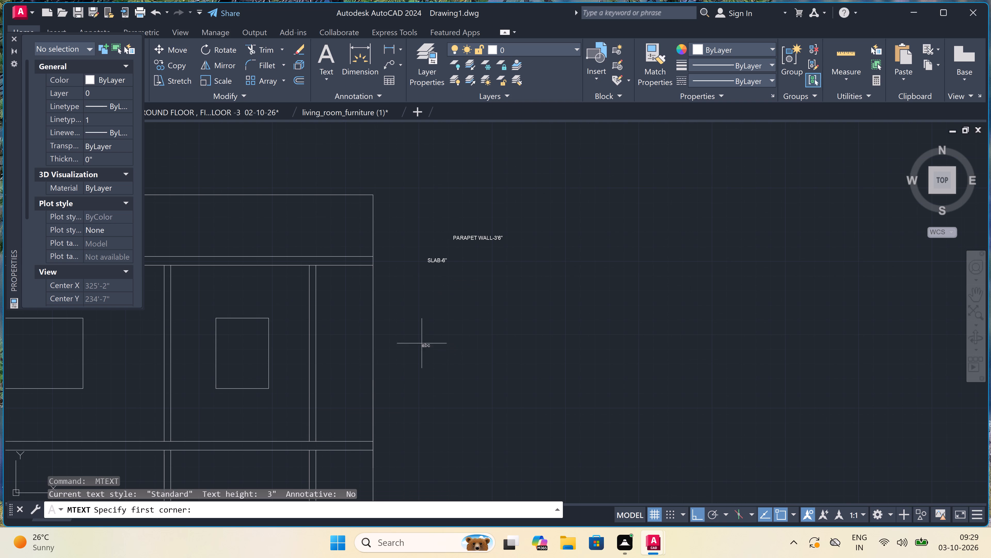
click(401, 341)
click(697, 348)
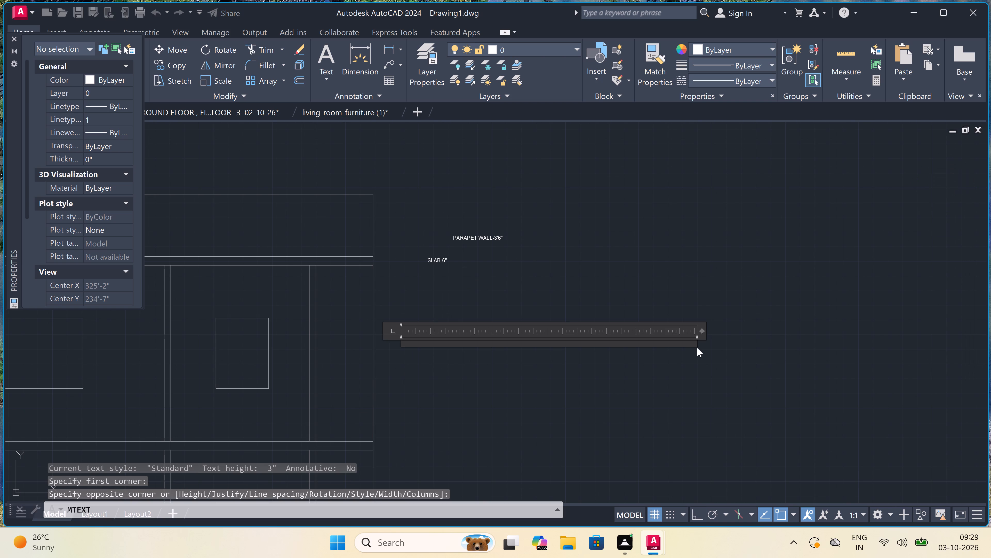
text(BRICK WALL-)
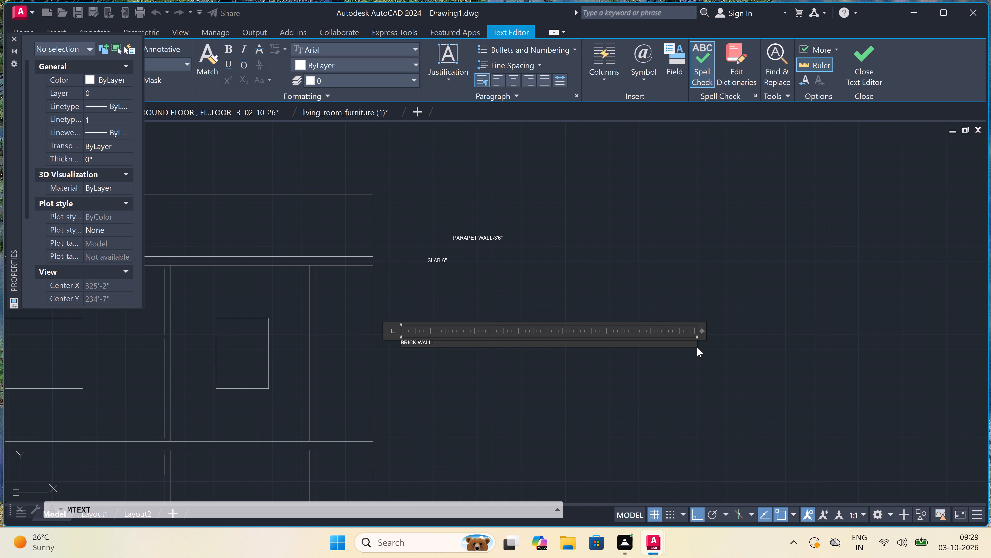
text(10')
click(430, 367)
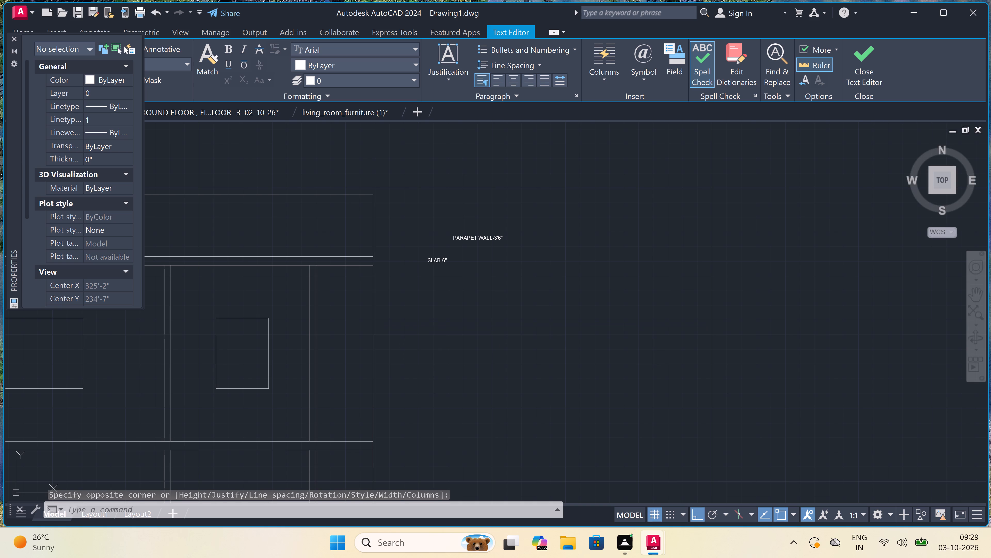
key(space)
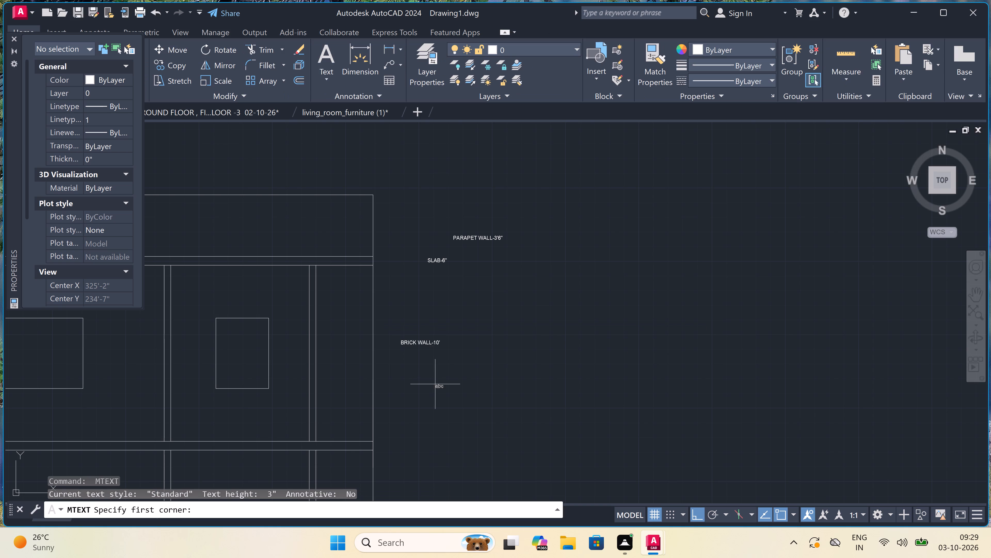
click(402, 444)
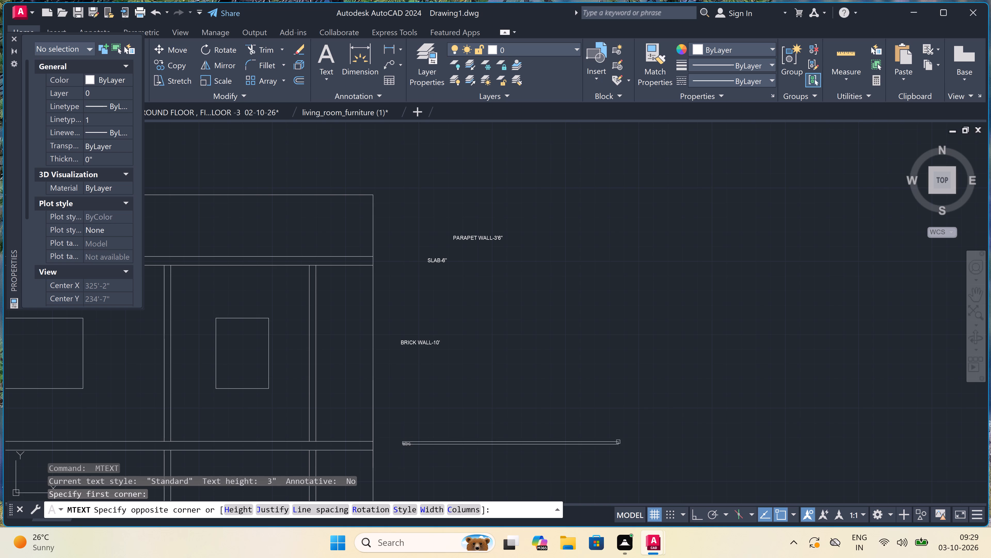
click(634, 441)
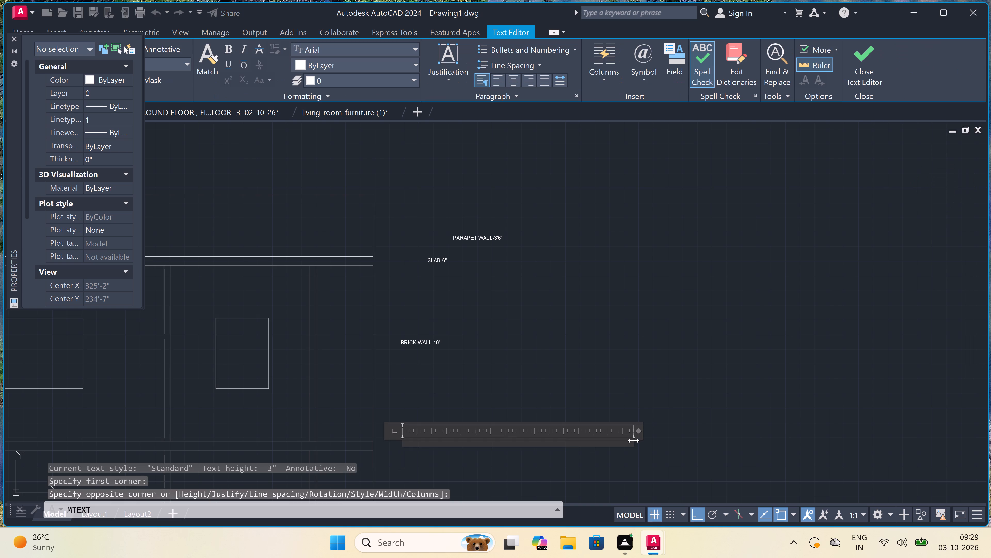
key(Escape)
Add the multiline text label SLAB-6" beside the bottom slab at SECTION-A's outer lower corner.
scroll(576, 320, down, 3)
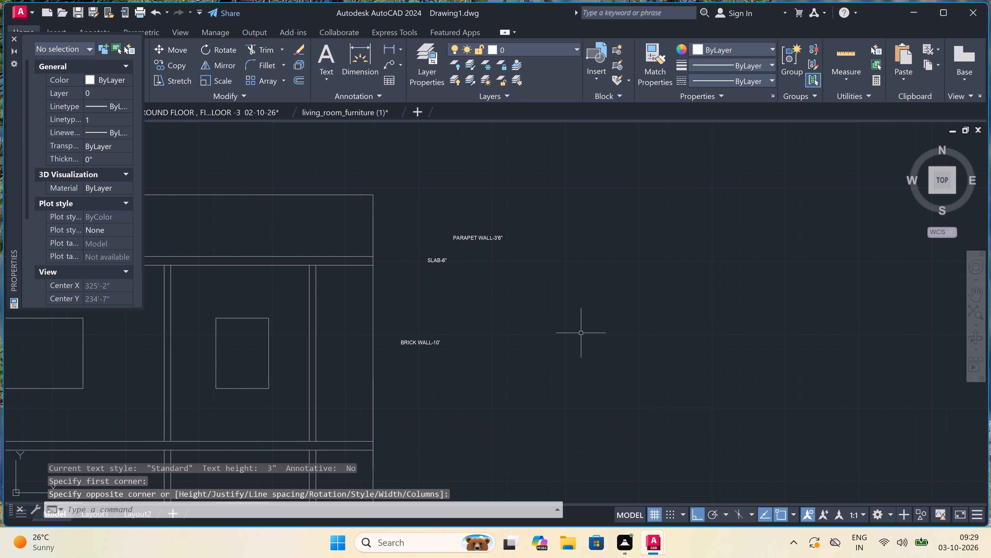
scroll(576, 321, down, 3)
scroll(570, 344, up, 3)
scroll(550, 358, up, 1)
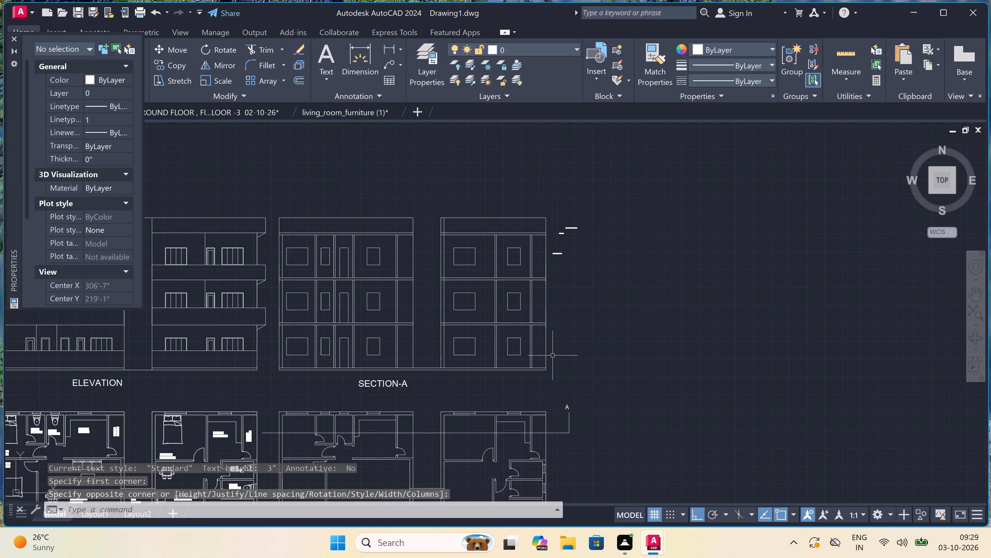
scroll(550, 358, up, 2)
scroll(557, 404, up, 3)
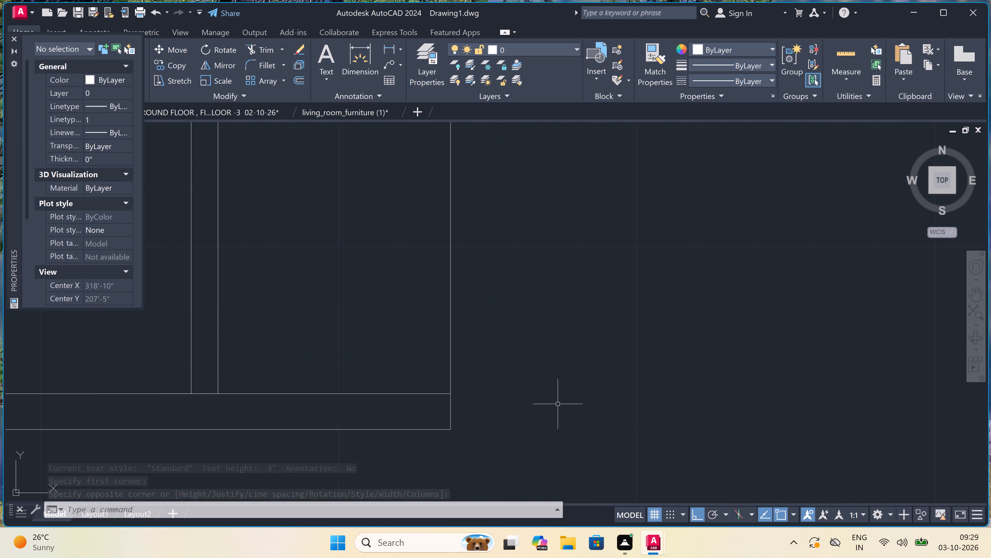
key(space)
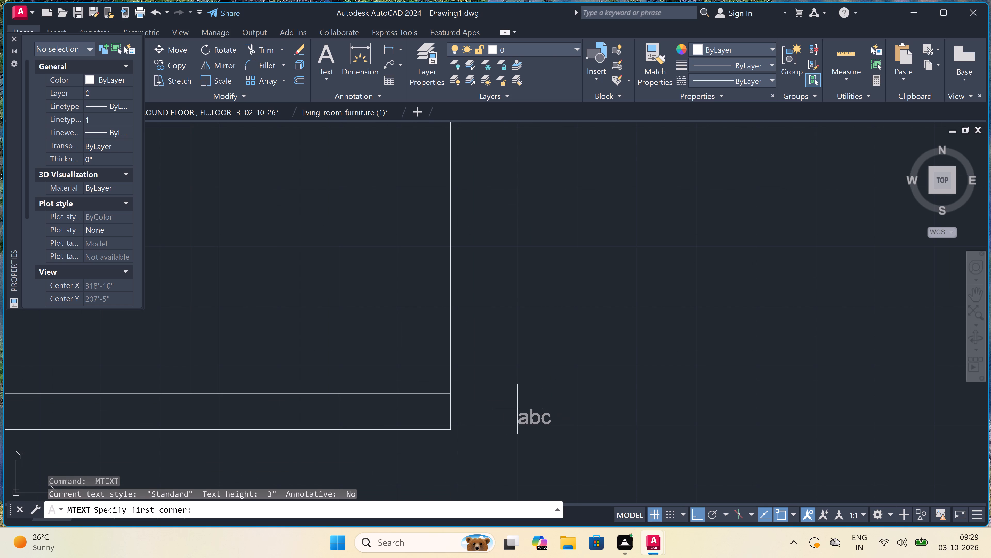
click(491, 410)
click(780, 420)
text(SLA)
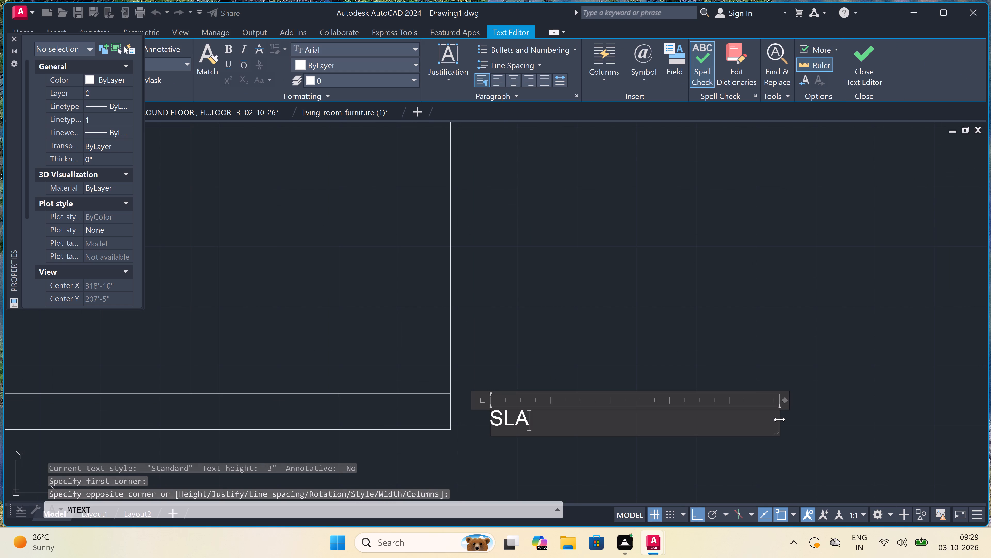
text(B-6")
click(547, 310)
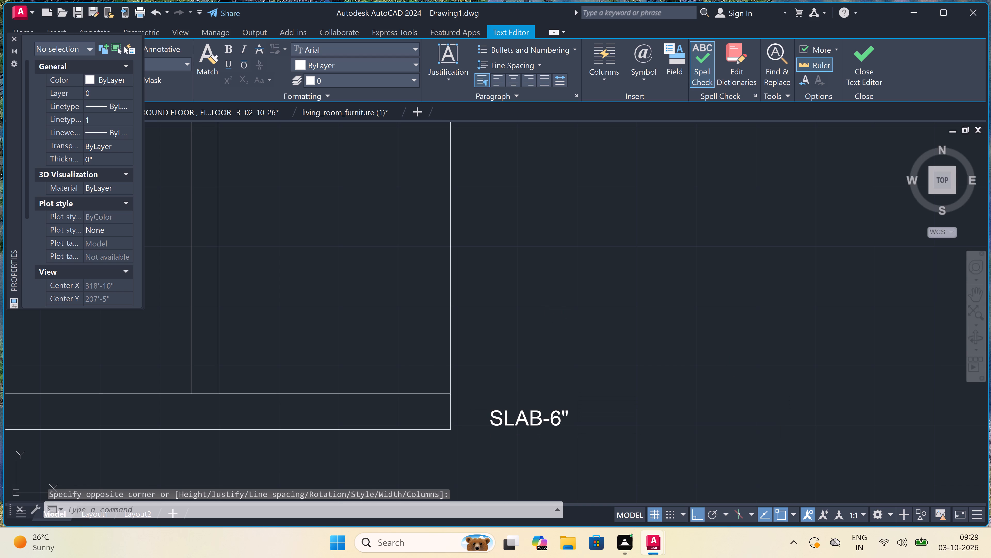
scroll(573, 320, down, 1)
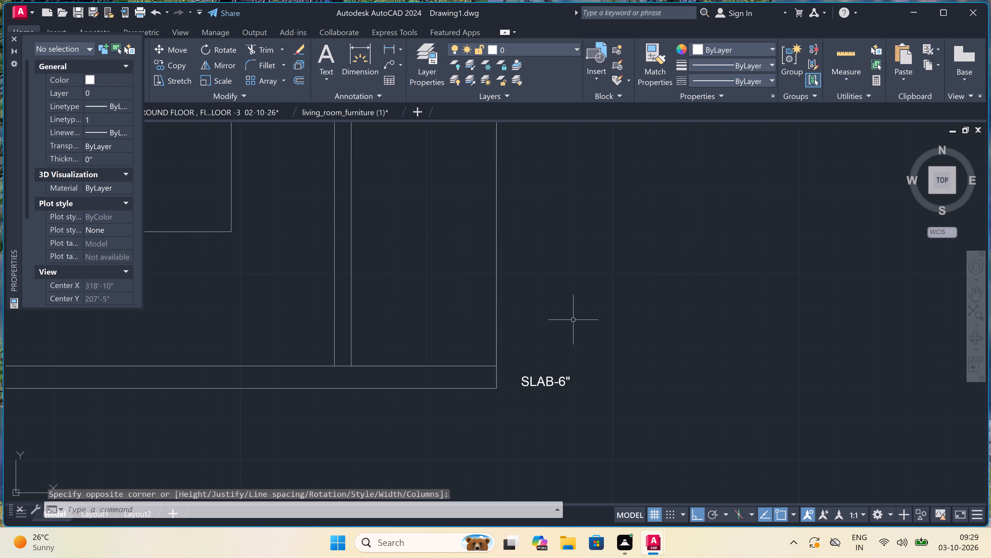
Move the PARAPET WALL-3'6" and upper SLAB-6" labels together horizontally closer to SECTION-A's outer wall.
scroll(573, 320, down, 5)
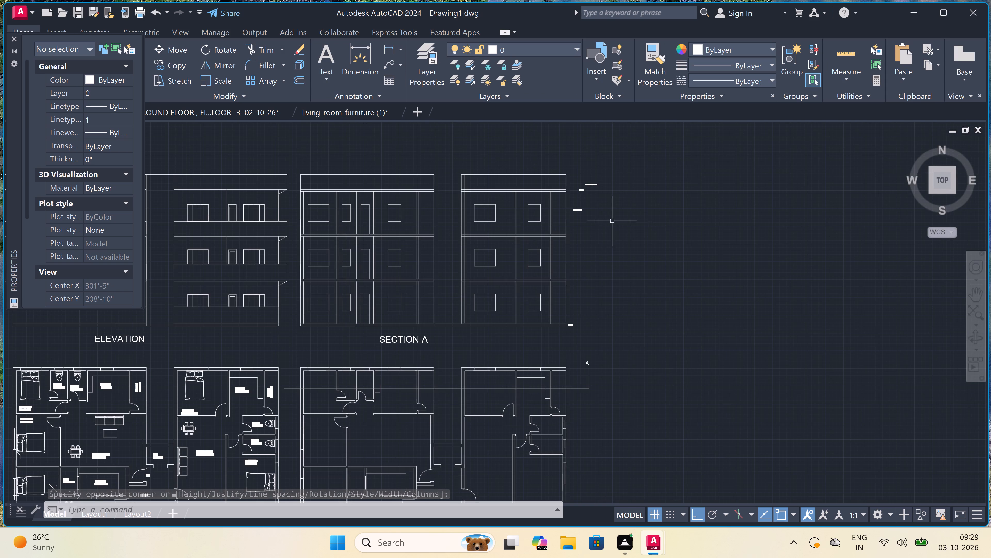
scroll(593, 172, up, 3)
click(595, 186)
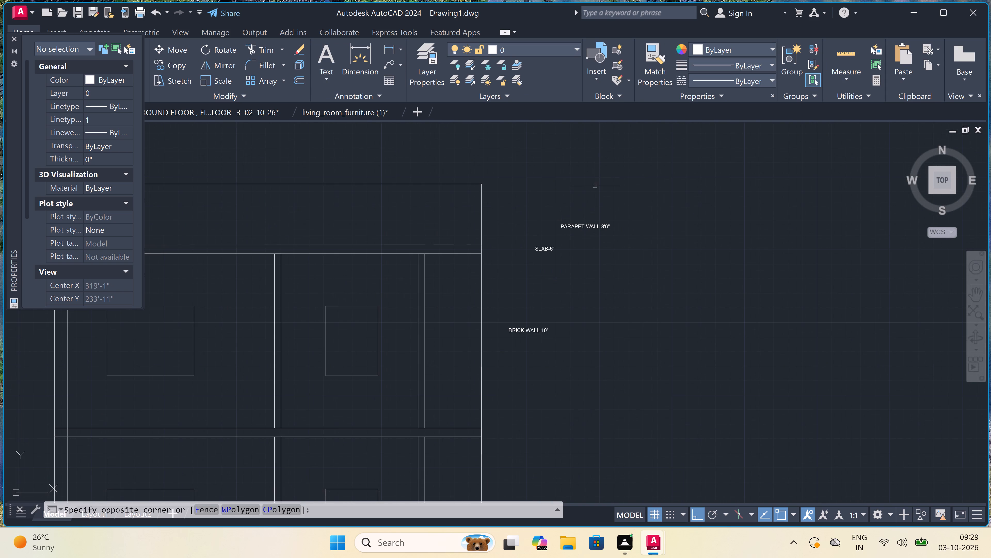
click(538, 254)
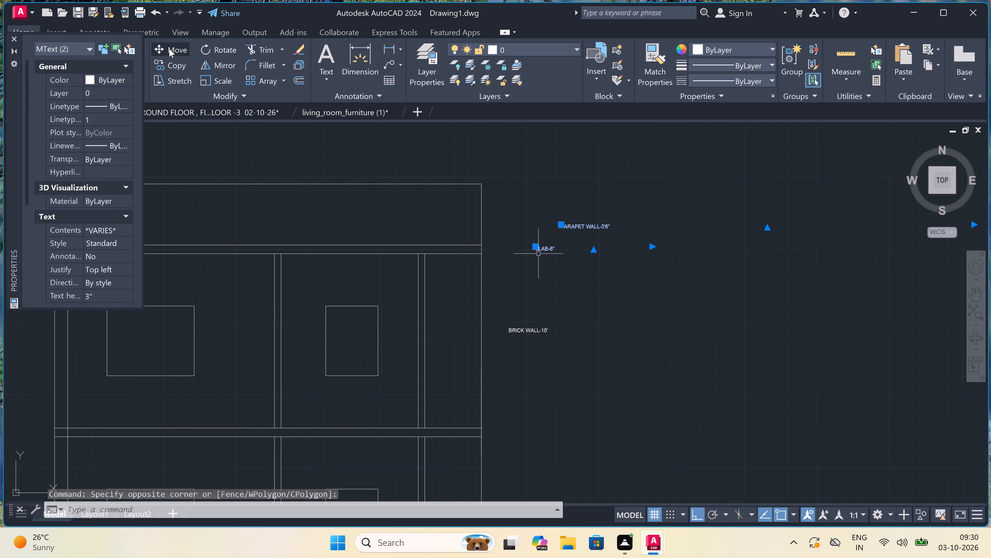
click(175, 46)
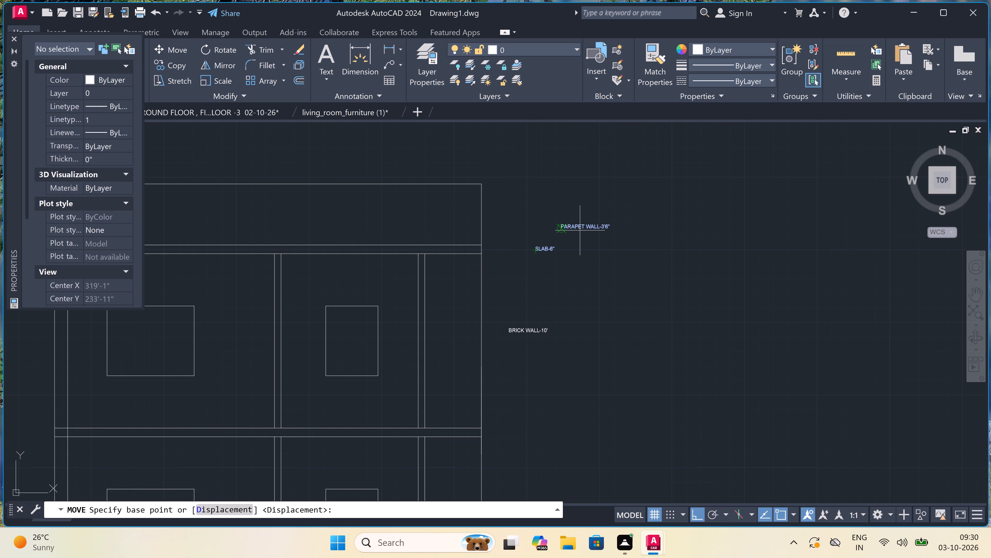
double_click(575, 226)
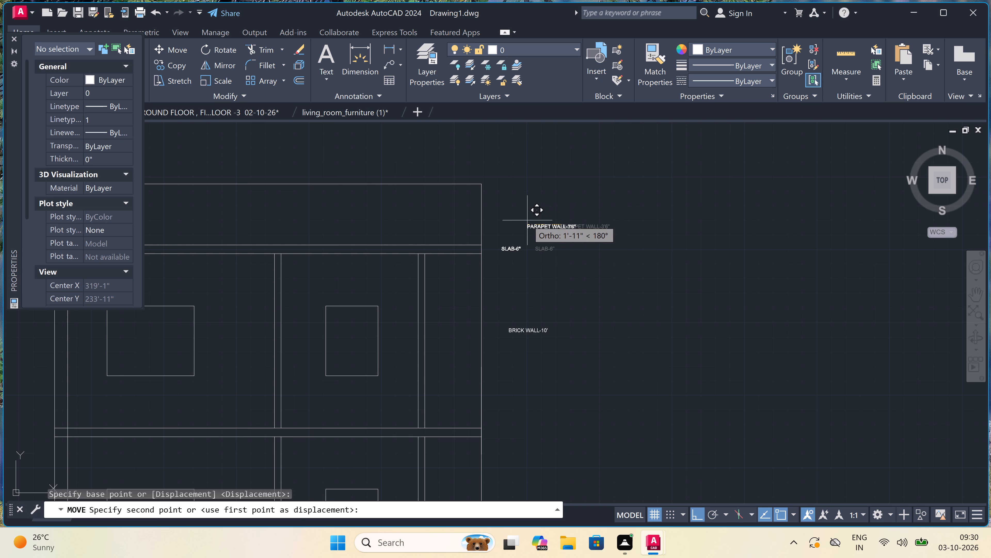
click(531, 222)
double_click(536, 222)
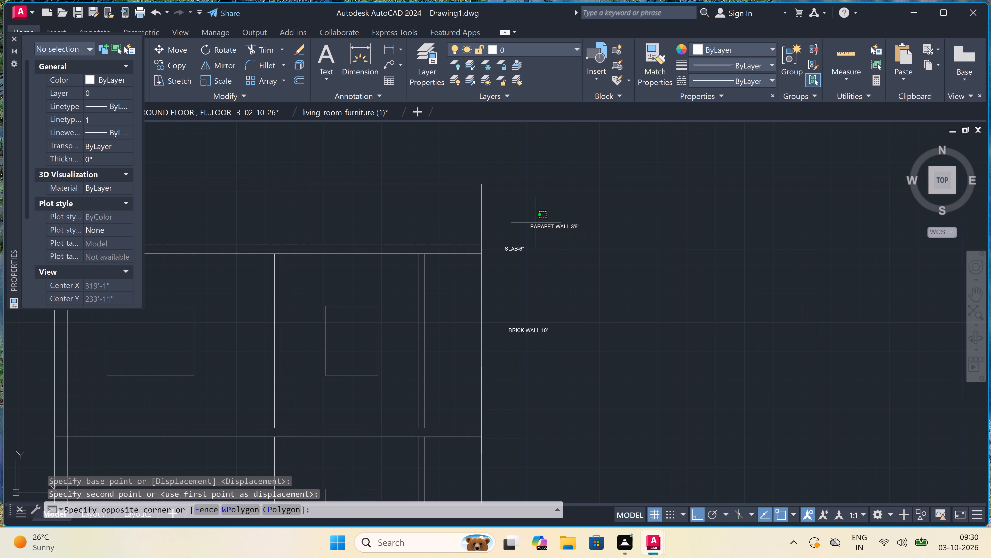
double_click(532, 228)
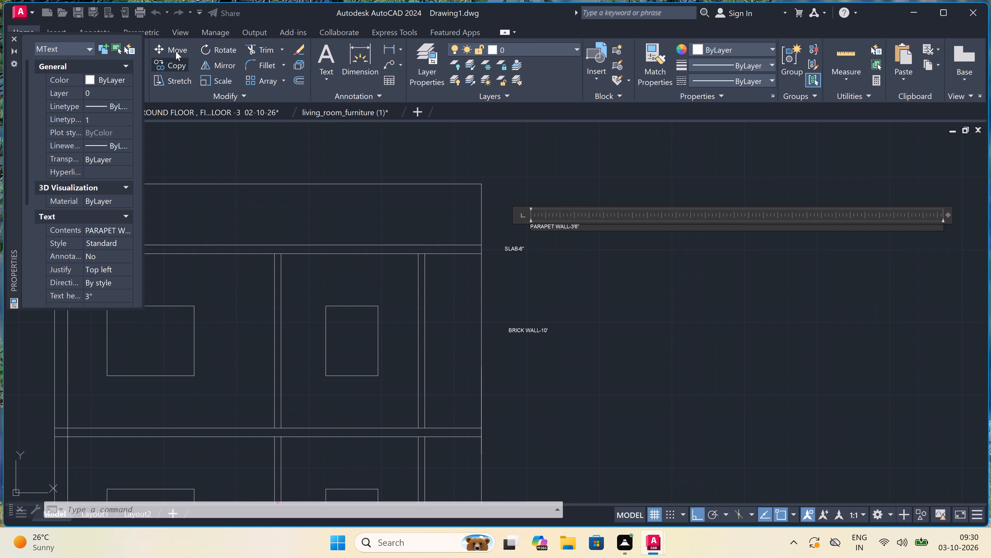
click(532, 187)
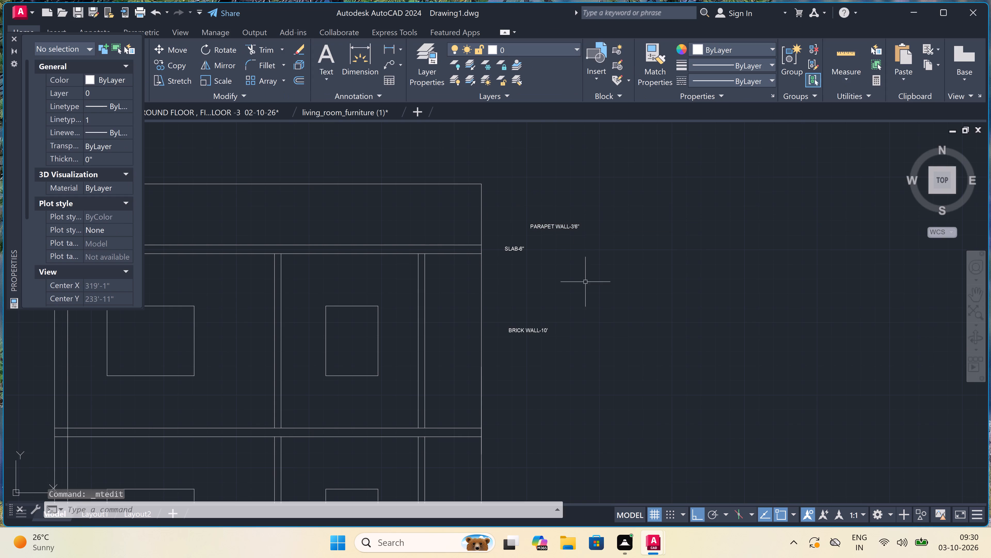
Move the PARAPET WALL-3'6" label, with Ortho off, to sit beside the parapet and roughly in line above the SLAB-6" label.
click(561, 228)
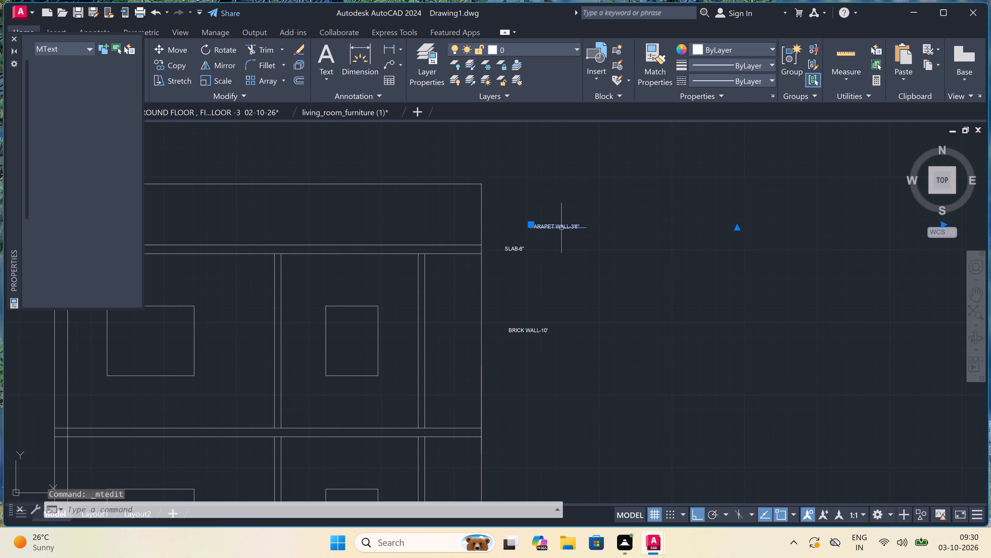
click(175, 52)
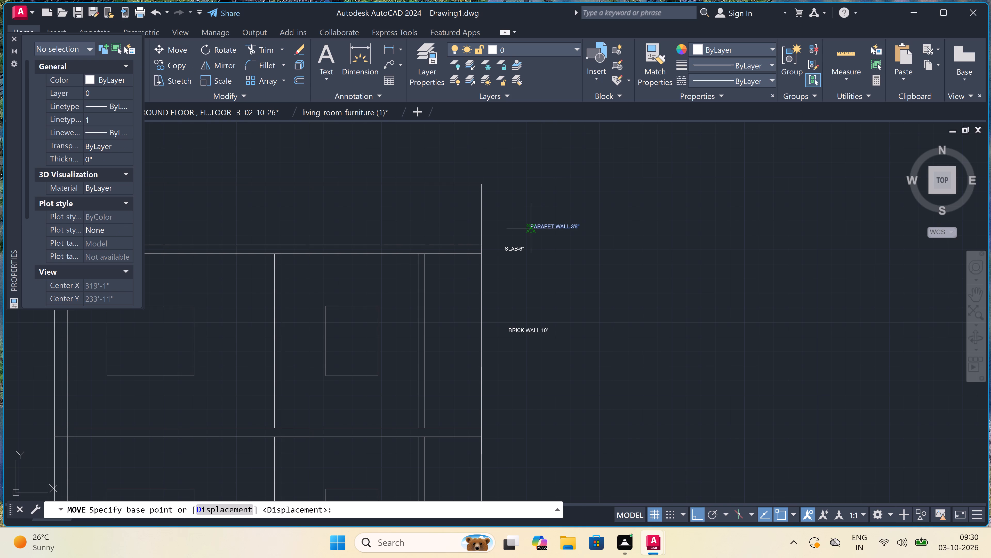
double_click(540, 225)
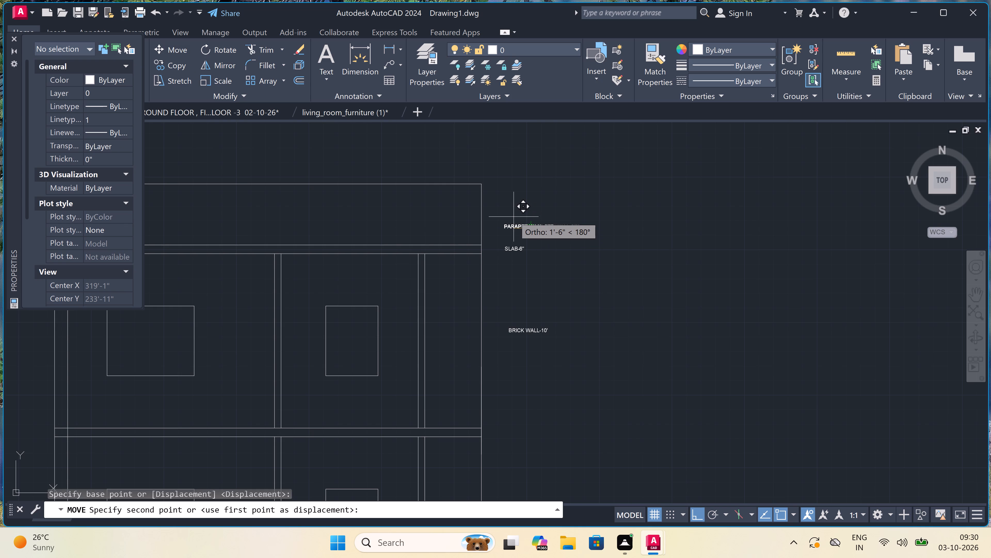
key(F8)
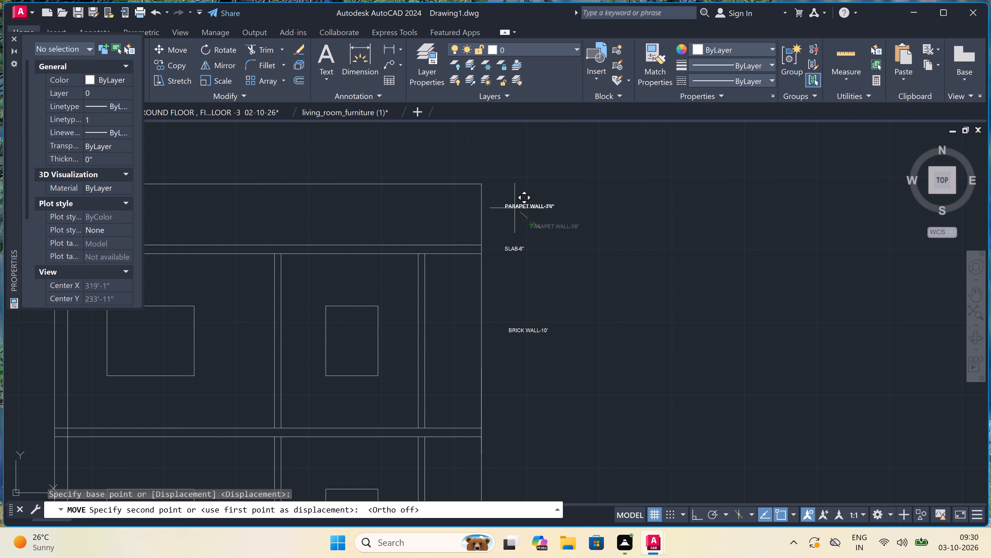
double_click(513, 216)
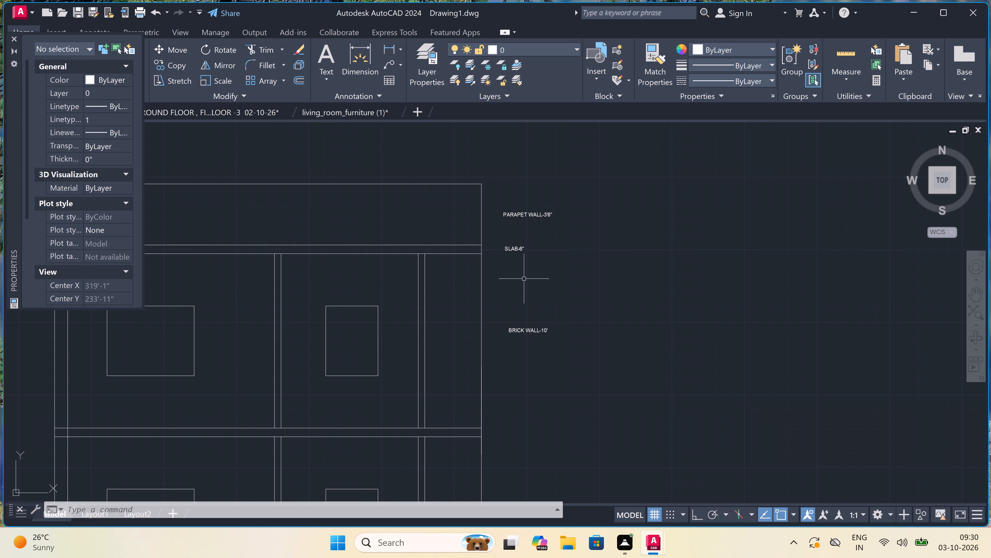
Draw a short horizontal leader line, with Ortho on, from the parapet's outer edge toward the PARAPET WALL-3'6" label.
scroll(520, 273, down, 2)
scroll(496, 228, down, 2)
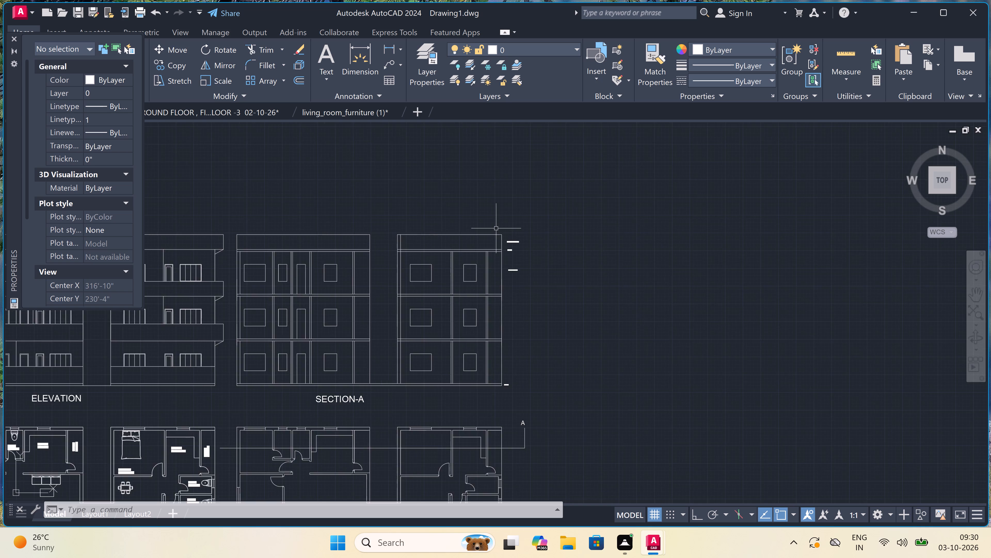
scroll(500, 238, up, 6)
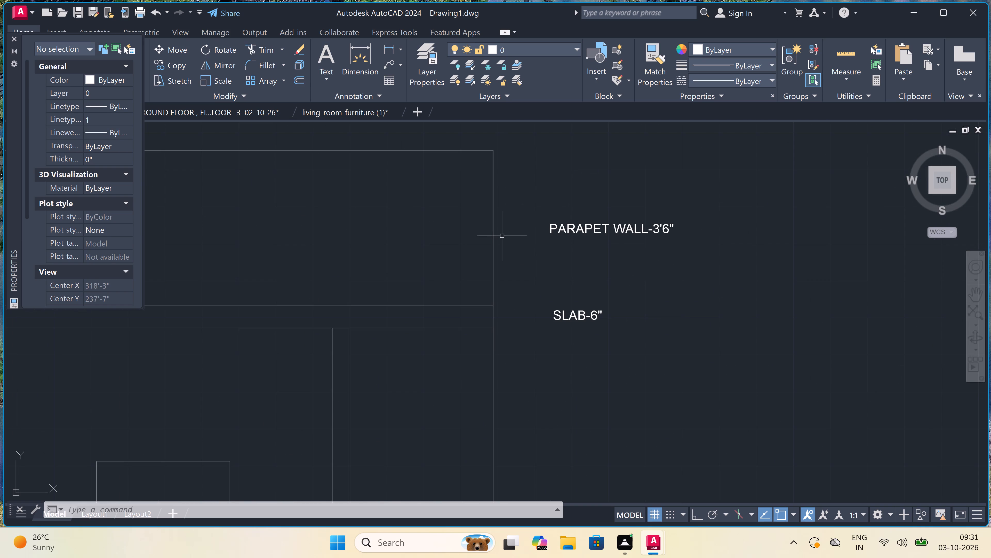
text(L)
key(space)
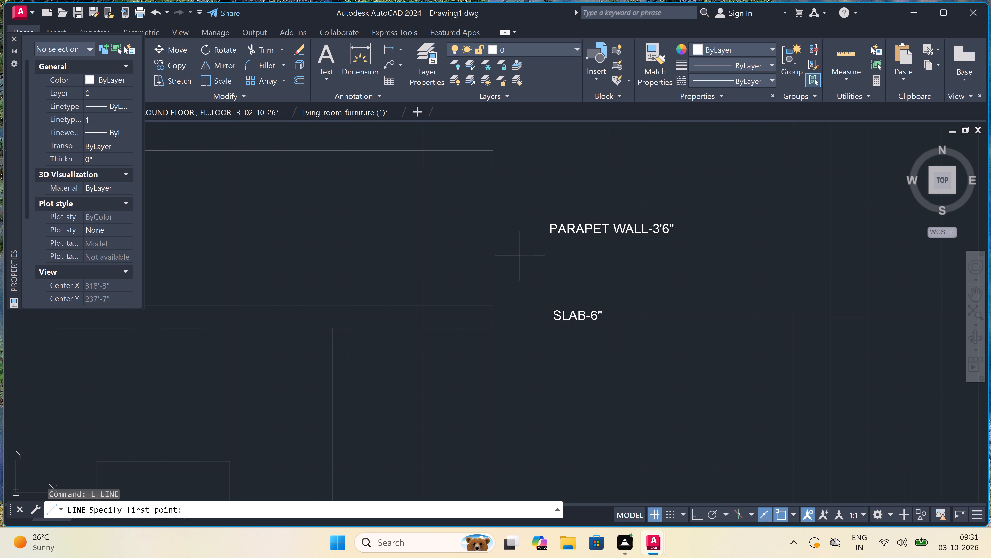
scroll(300, 557, down, 2)
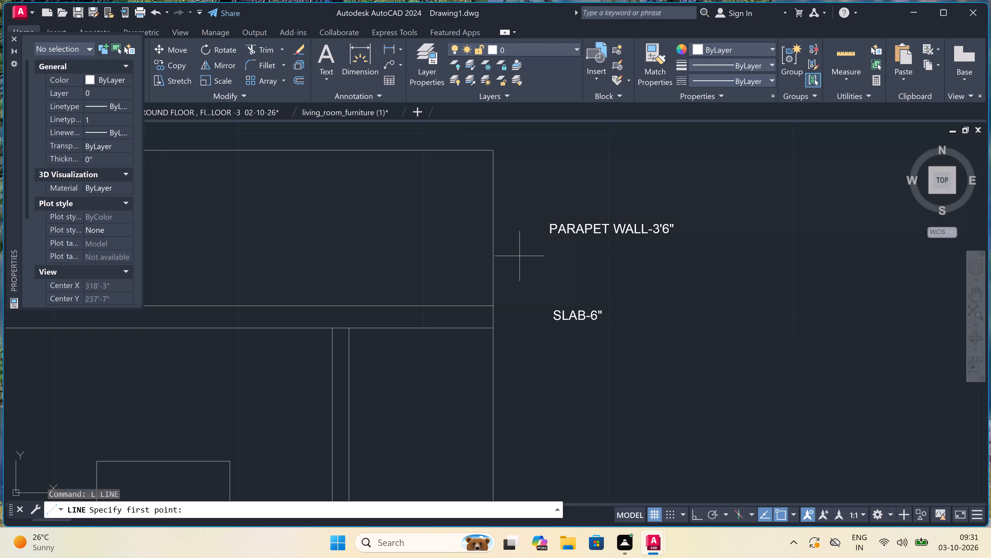
scroll(300, 557, up, 2)
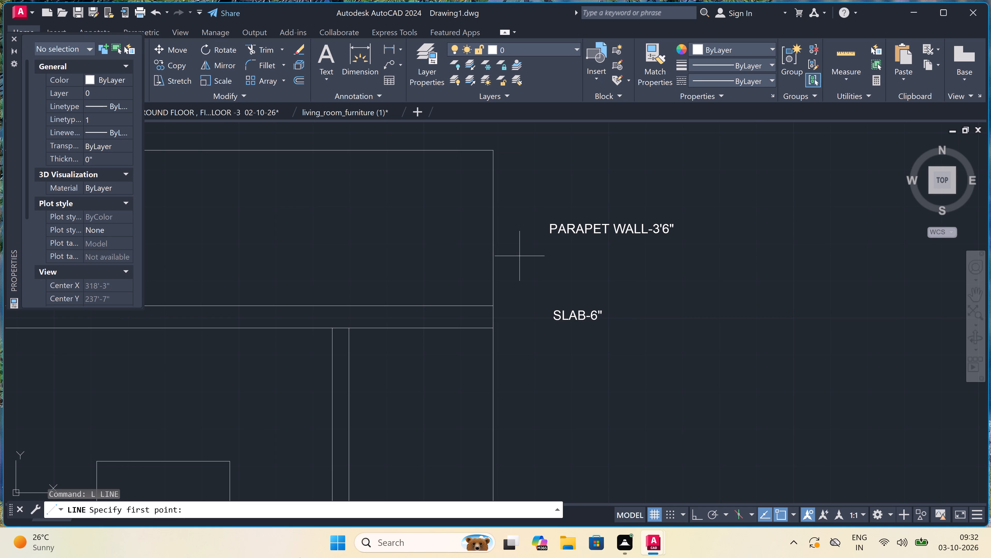
scroll(300, 557, down, 2)
scroll(300, 557, up, 2)
scroll(300, 557, down, 2)
scroll(300, 557, up, 1)
click(494, 231)
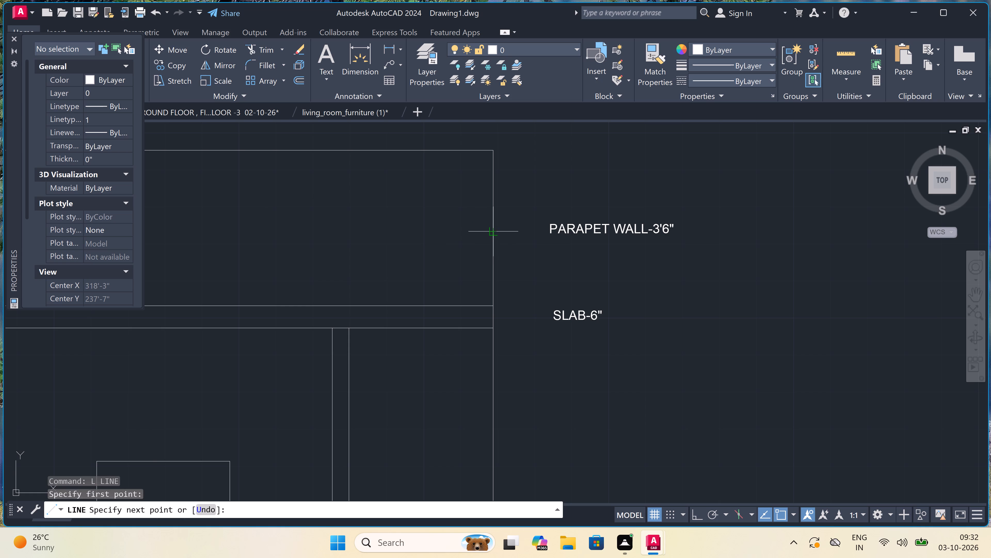
scroll(533, 230, up, 4)
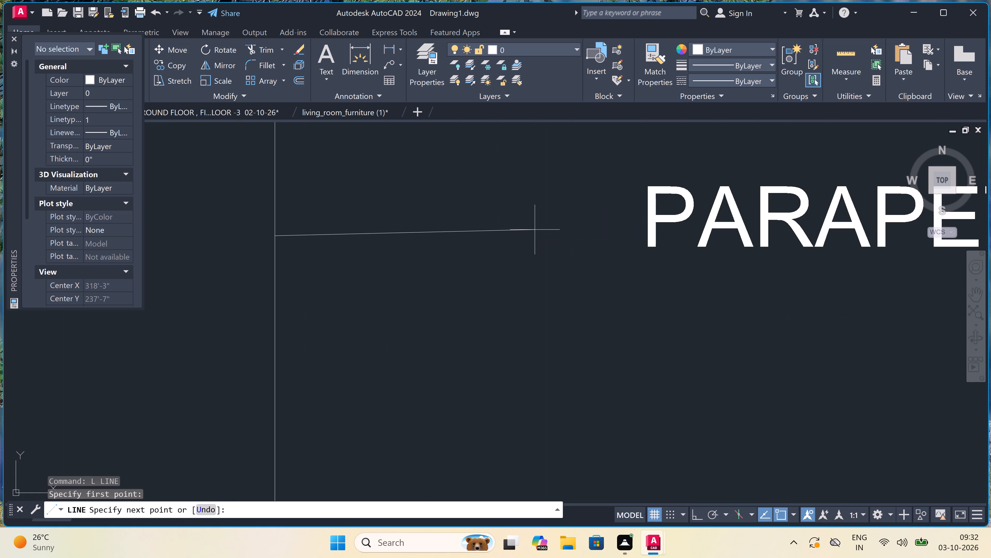
key(F8)
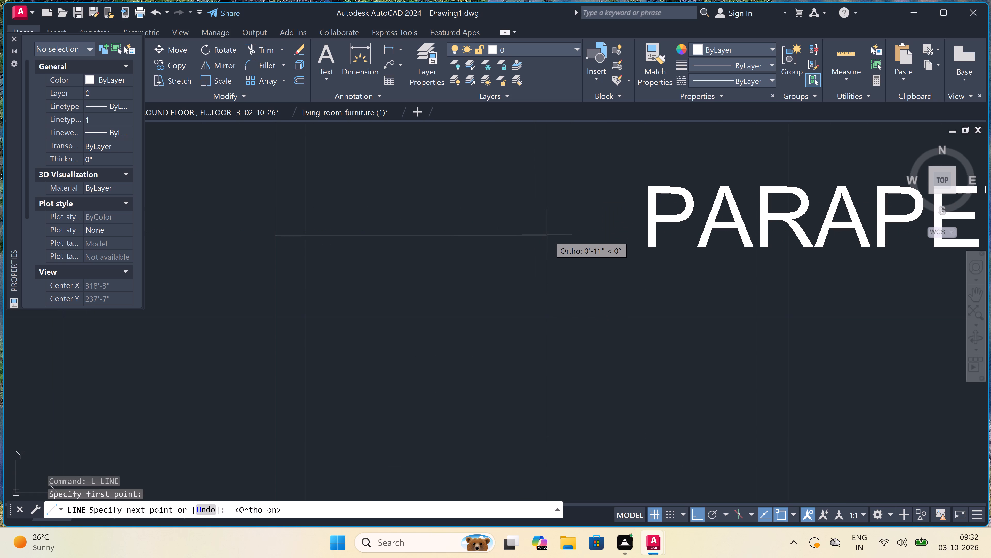
click(571, 234)
key(Escape)
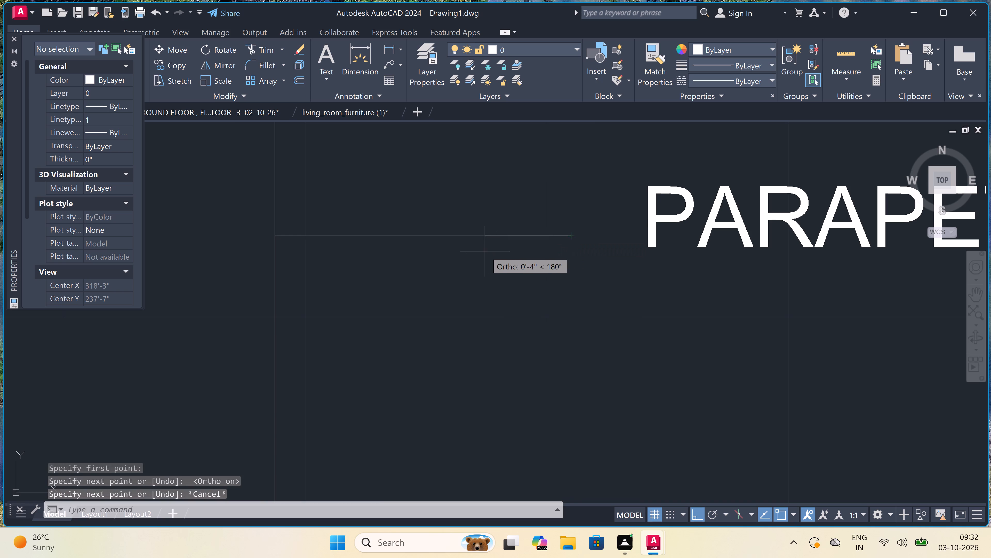
Draw a horizontal leader line from inside the roof slab's outer end to just before the SLAB-6" label.
scroll(446, 233, down, 7)
scroll(452, 256, up, 4)
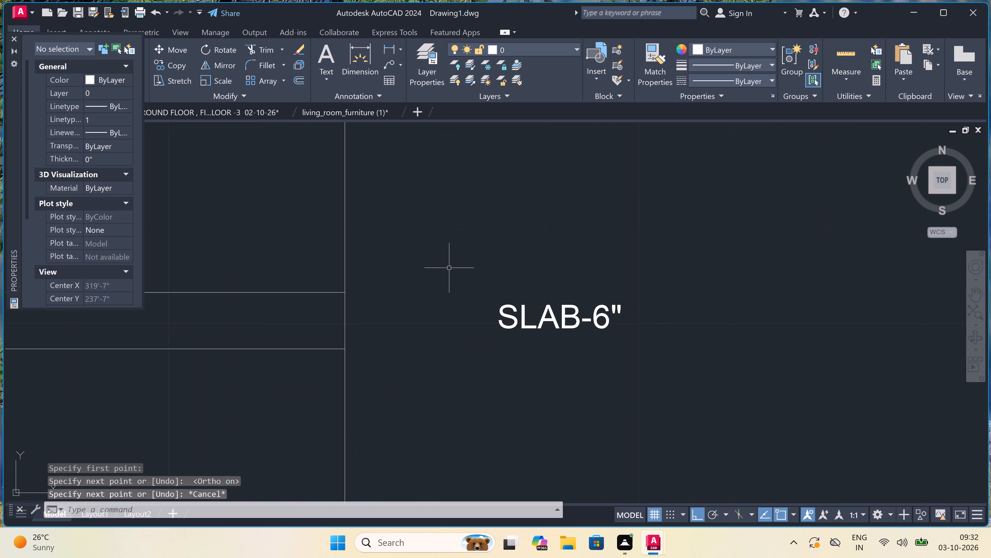
key(space)
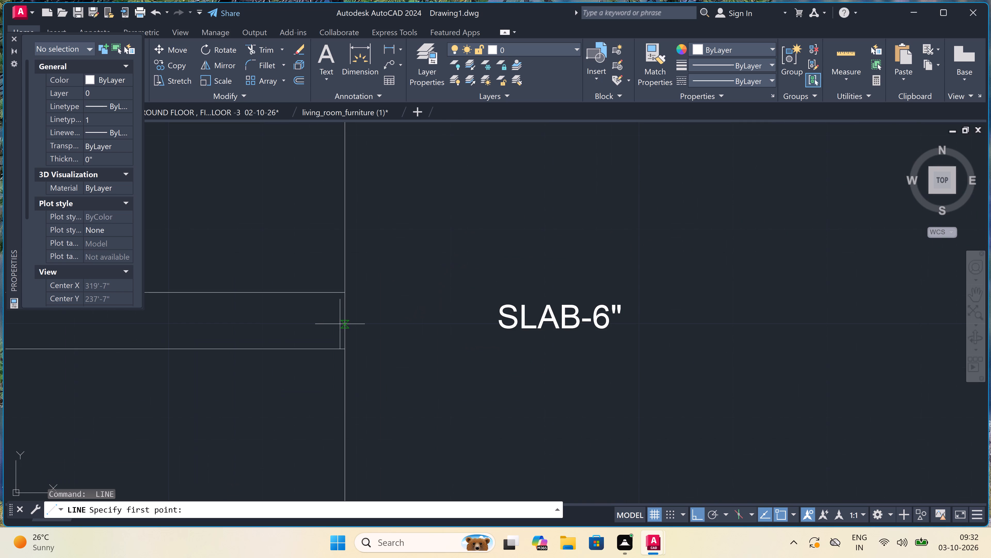
click(328, 320)
triple_click(477, 312)
key(Escape)
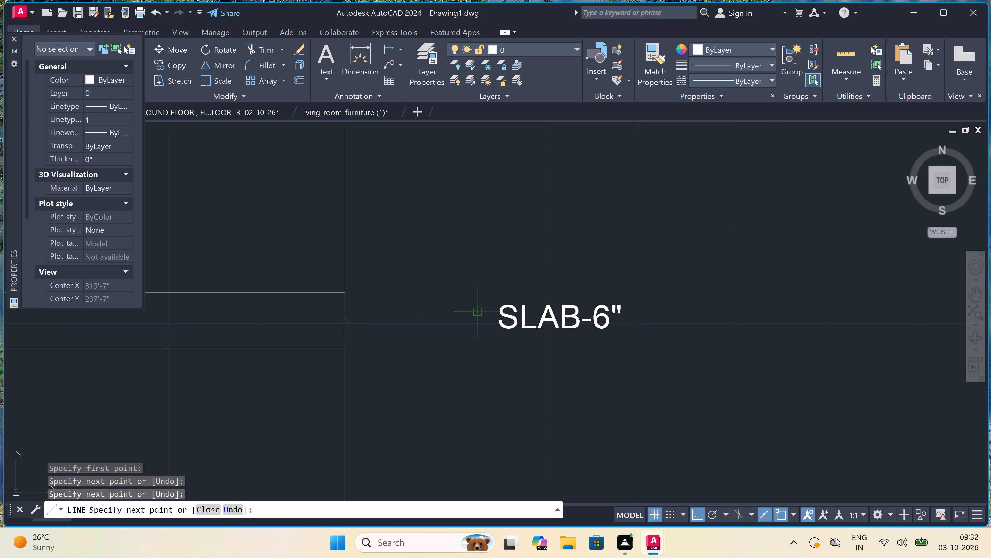
Erase the stray short vertical segment at the label end of the roof slab's leader line.
scroll(448, 283, down, 5)
scroll(449, 336, up, 1)
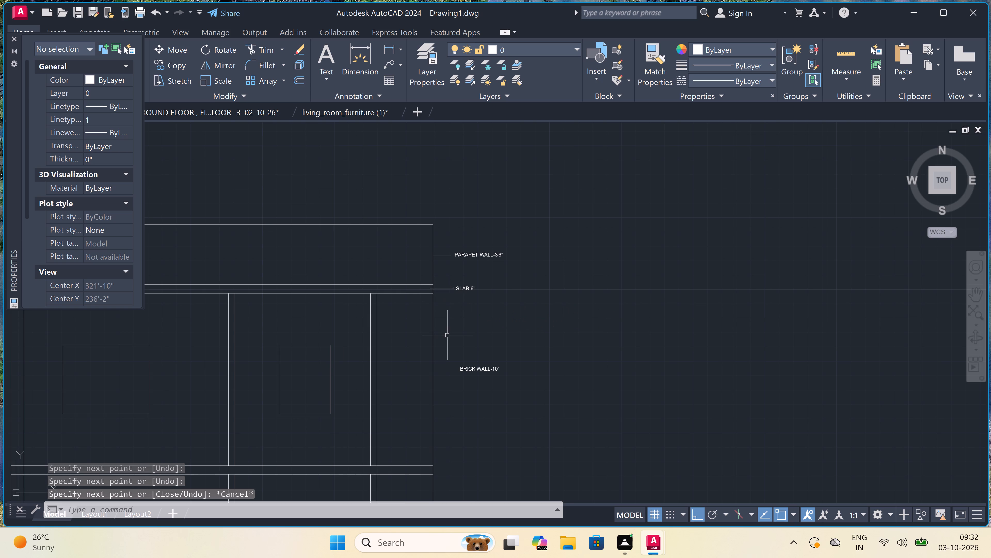
scroll(452, 255, up, 5)
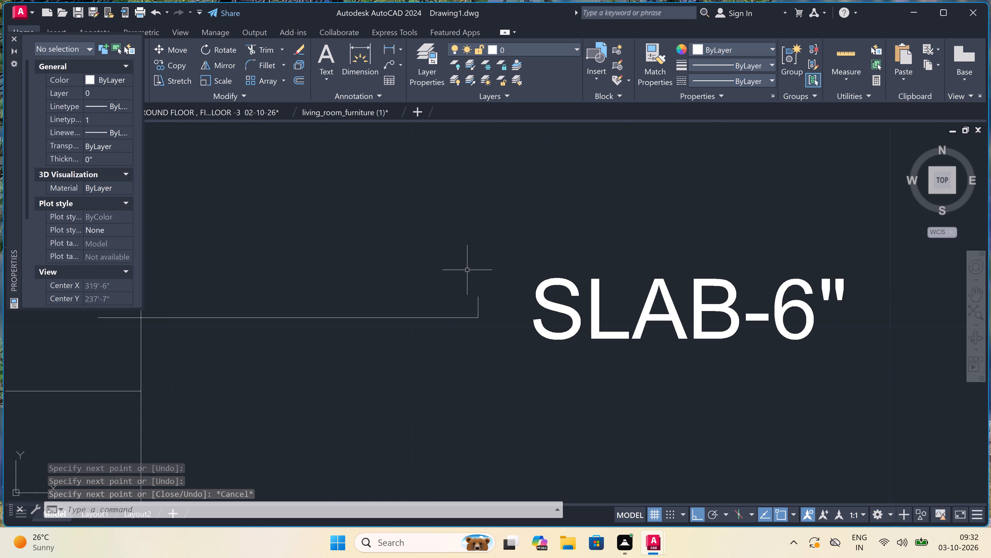
scroll(483, 296, up, 2)
click(483, 296)
drag(483, 297, 481, 299)
triple_click(437, 327)
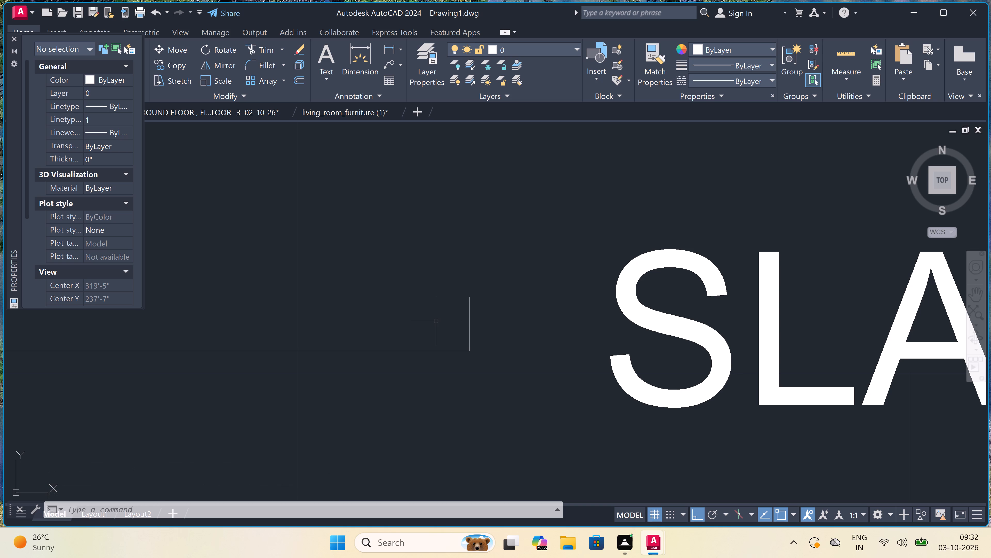
click(529, 261)
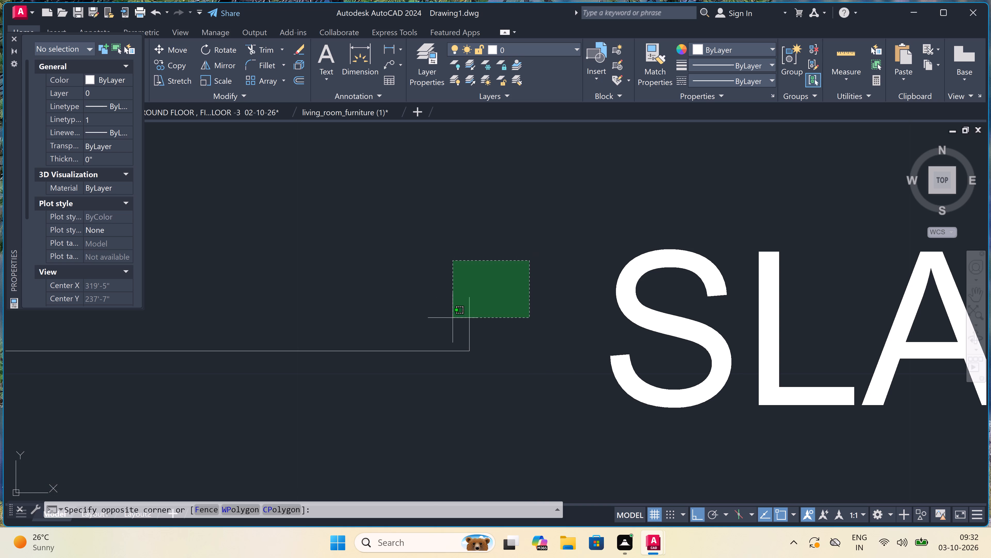
triple_click(450, 319)
key(Delete)
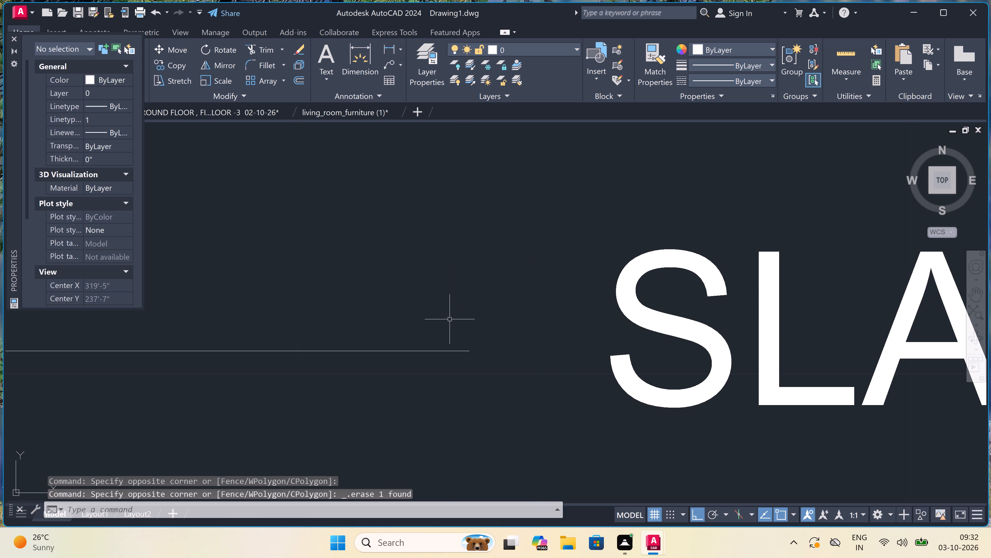
Draw a horizontal leader line from the top storey's inner brick wall, across the outer edge, to just before the BRICK WALL-10' label.
text(L)
key(space)
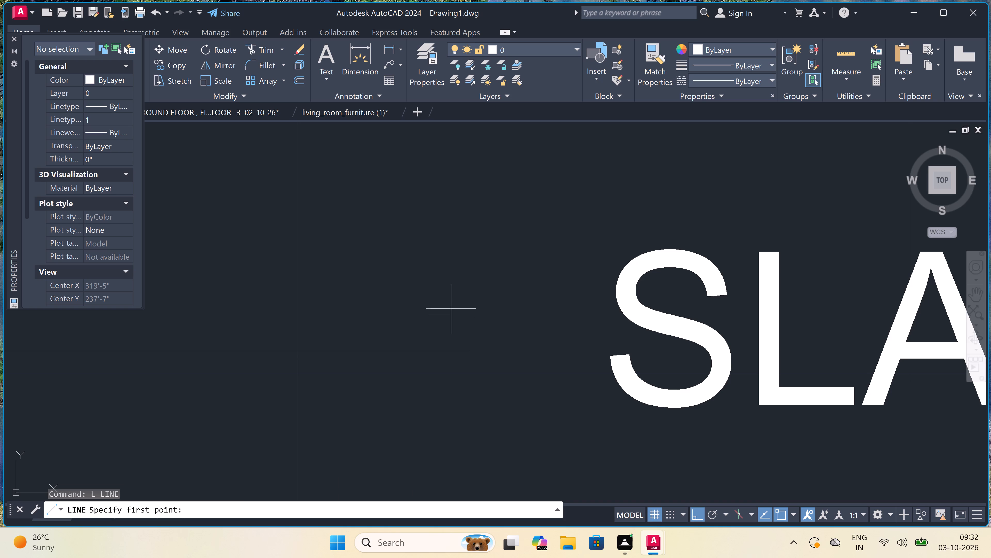
scroll(448, 305, down, 6)
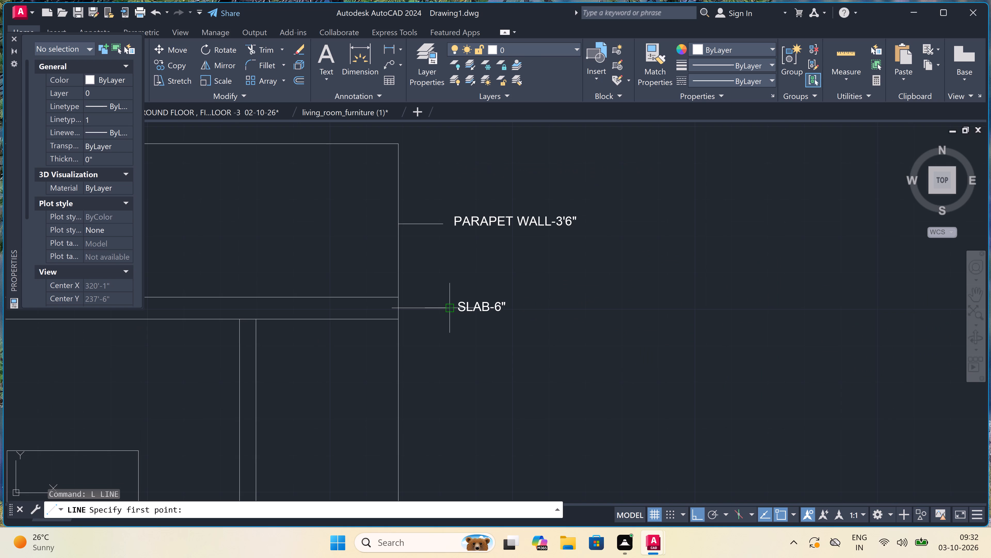
scroll(448, 305, down, 1)
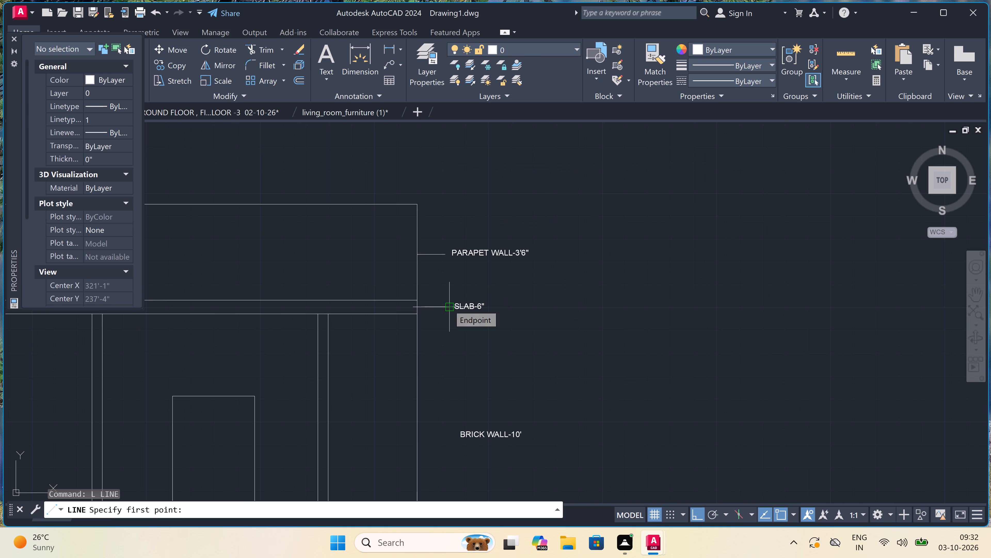
scroll(448, 305, down, 1)
scroll(435, 388, up, 4)
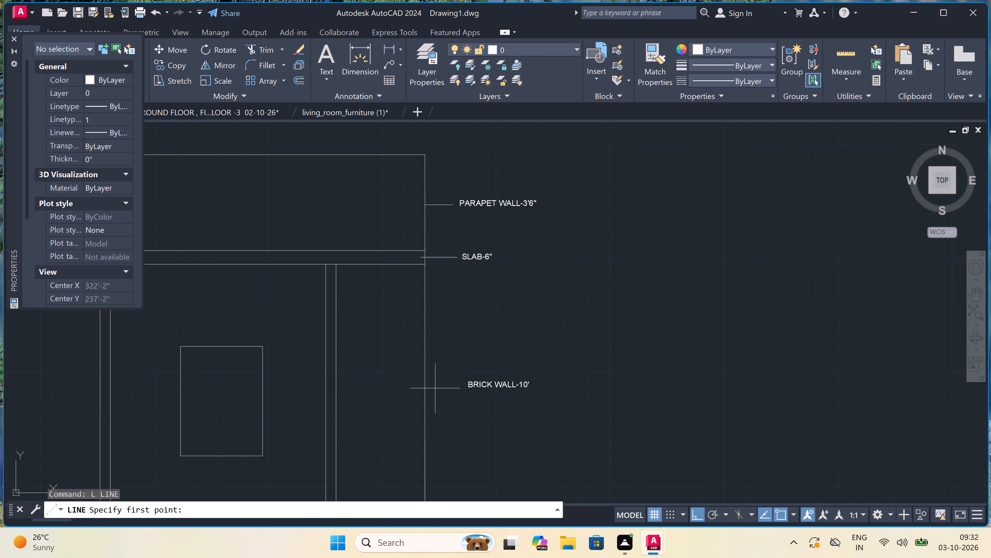
scroll(118, 382, down, 1)
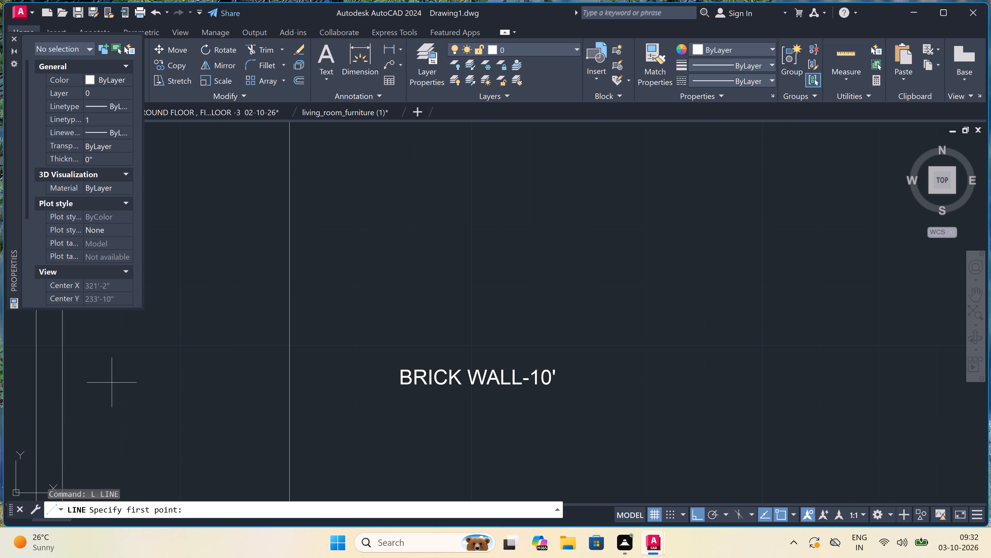
double_click(57, 377)
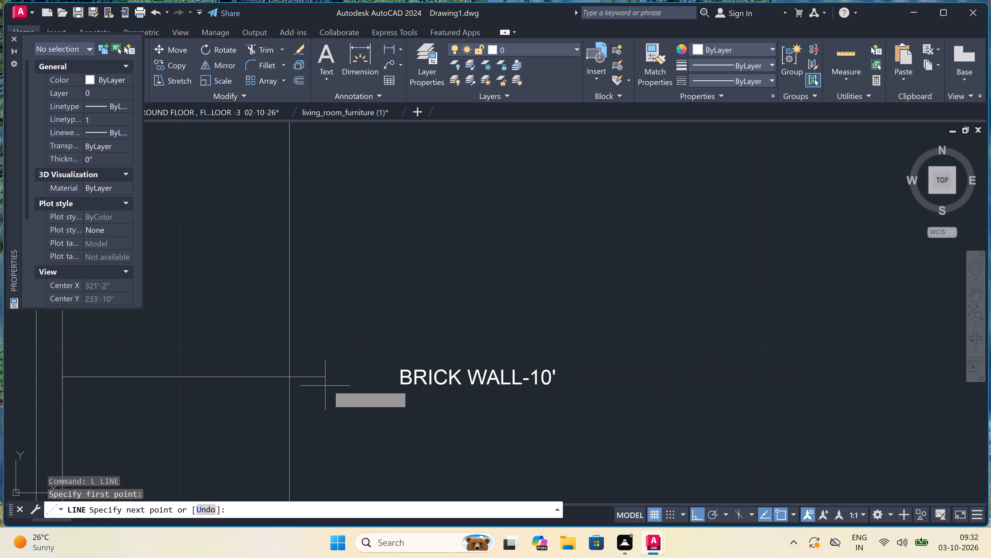
click(363, 383)
key(Escape)
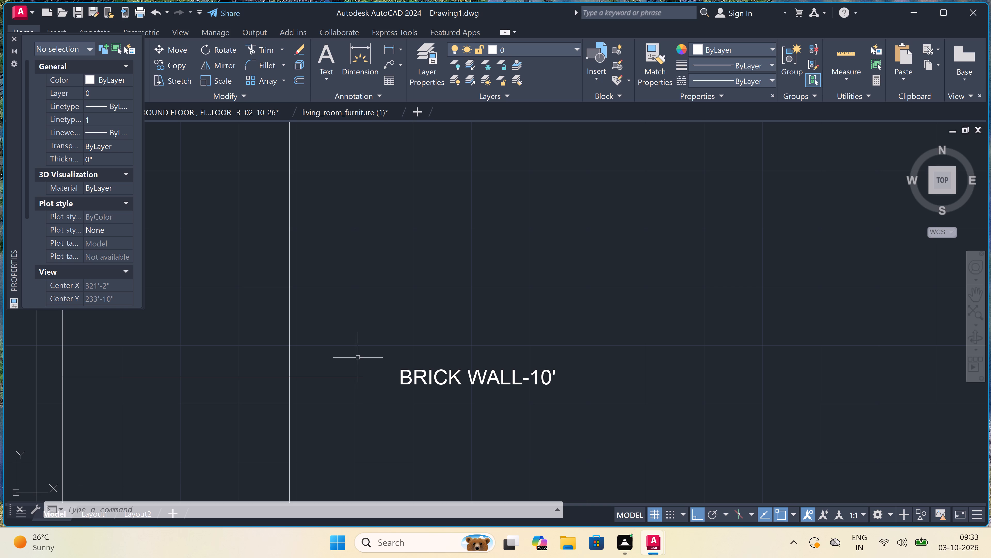
Draw a horizontal leader line from inside the bottom slab's outer end to just before its SLAB-6" label.
scroll(359, 353, down, 6)
scroll(339, 378, down, 2)
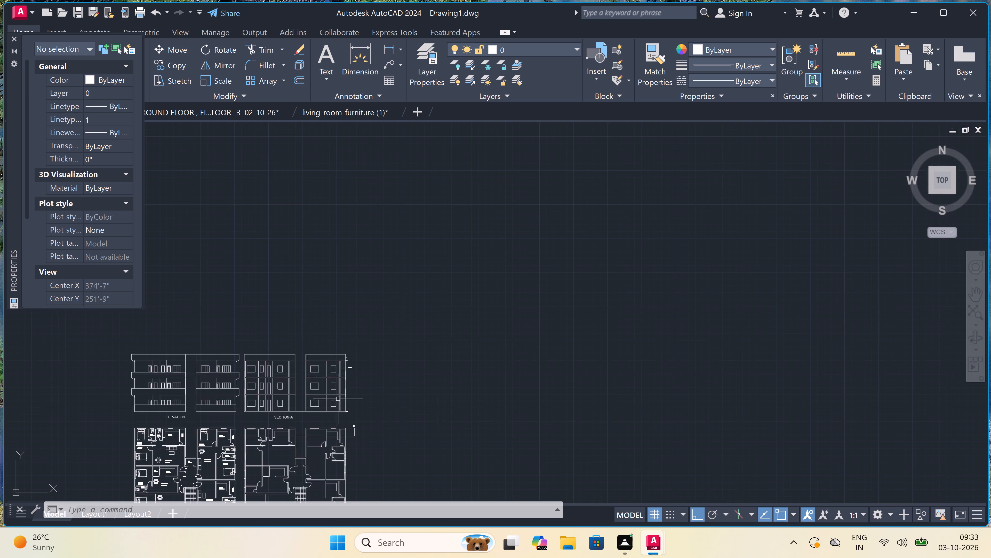
scroll(326, 415, up, 4)
scroll(439, 399, up, 4)
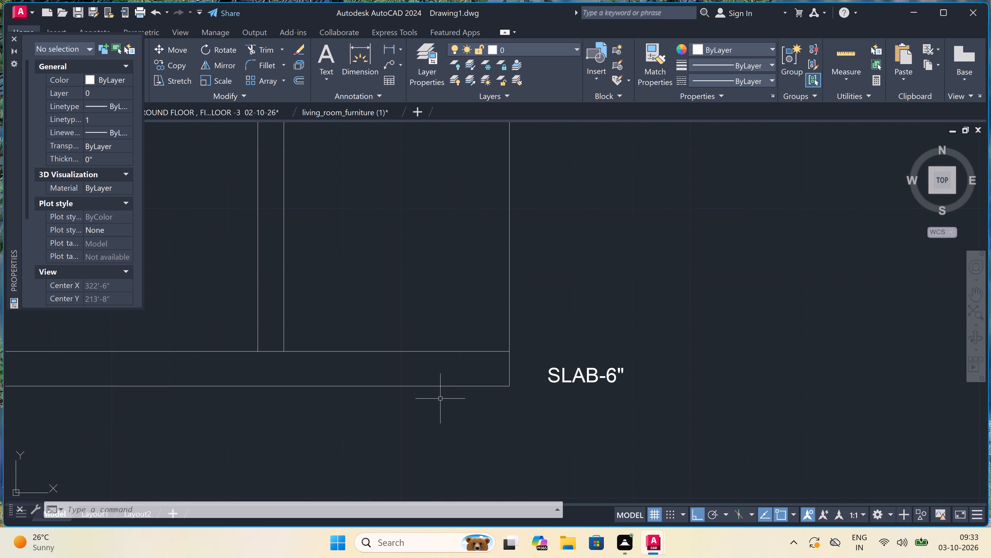
scroll(506, 385, up, 1)
key(space)
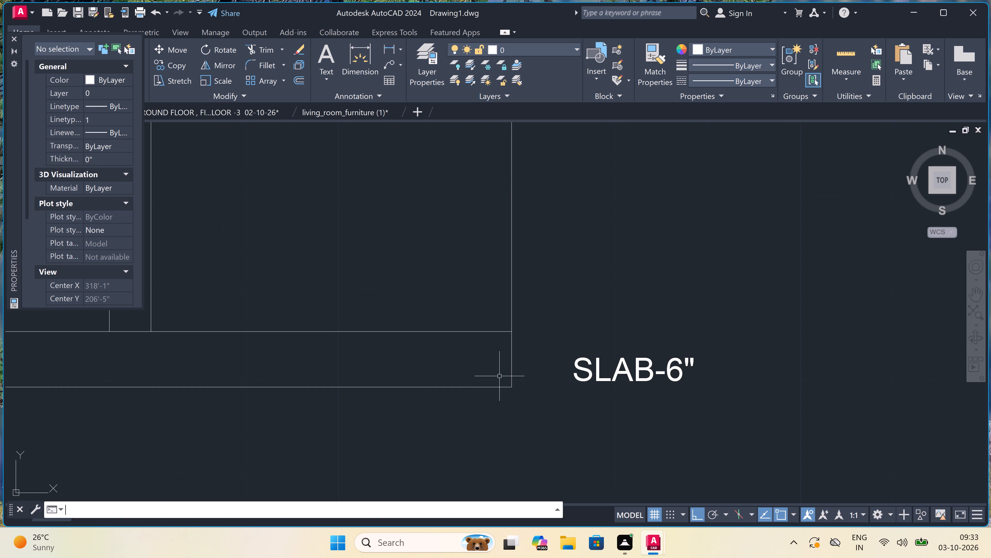
drag(481, 367, 484, 367)
scroll(523, 371, up, 4)
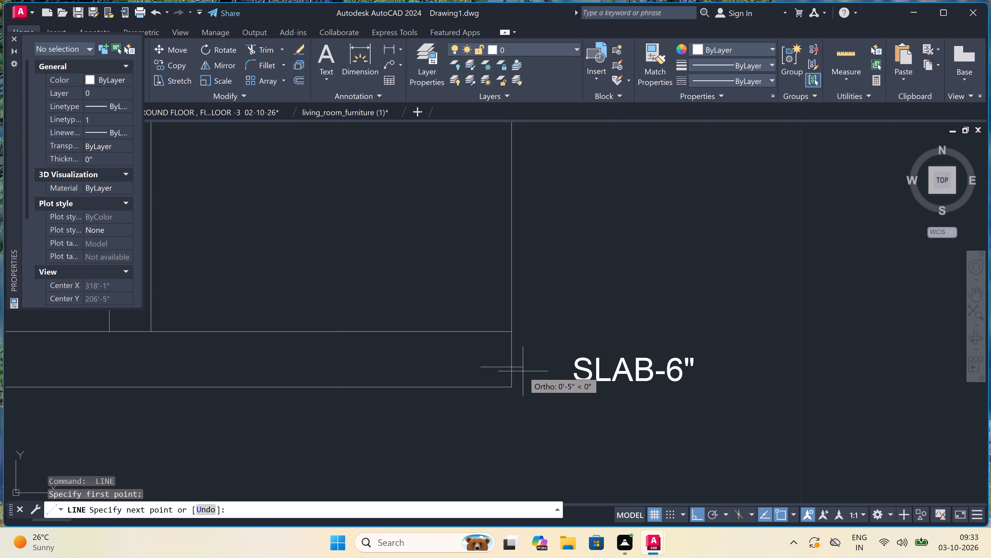
click(654, 347)
key(Escape)
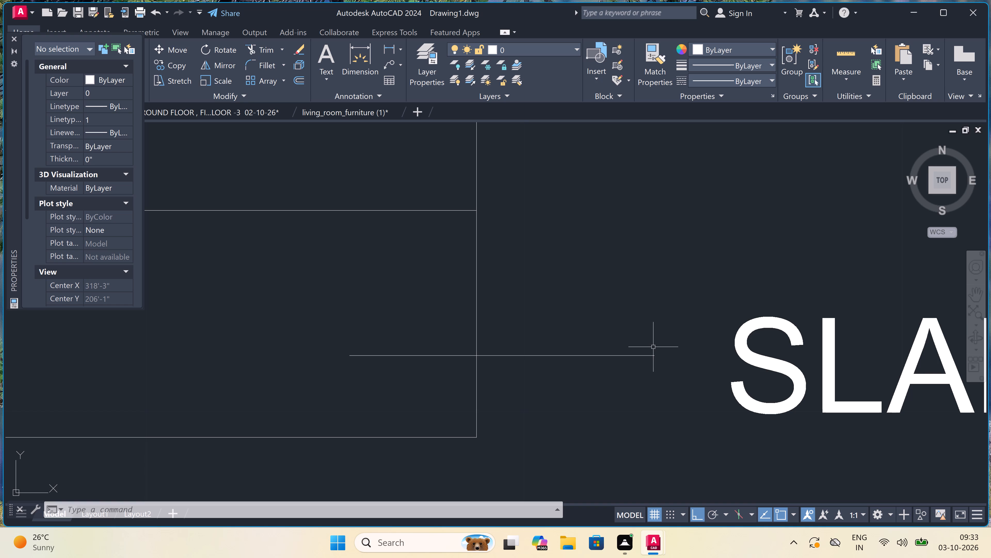
Draw a rectangular border enclosing the elevation, SECTION-A and both floor plans, with a margin all around.
scroll(653, 348, down, 2)
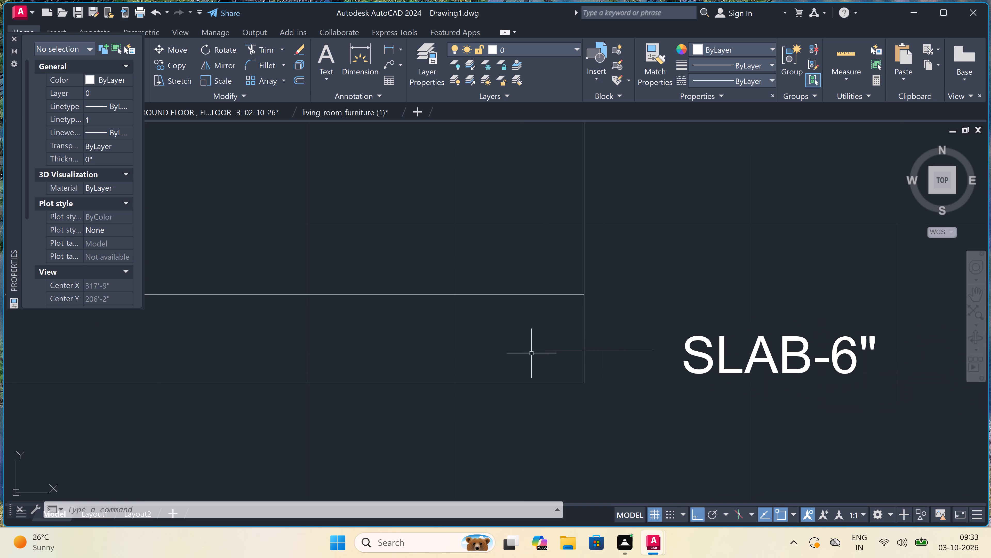
scroll(528, 350, down, 3)
scroll(528, 349, up, 2)
scroll(528, 349, down, 7)
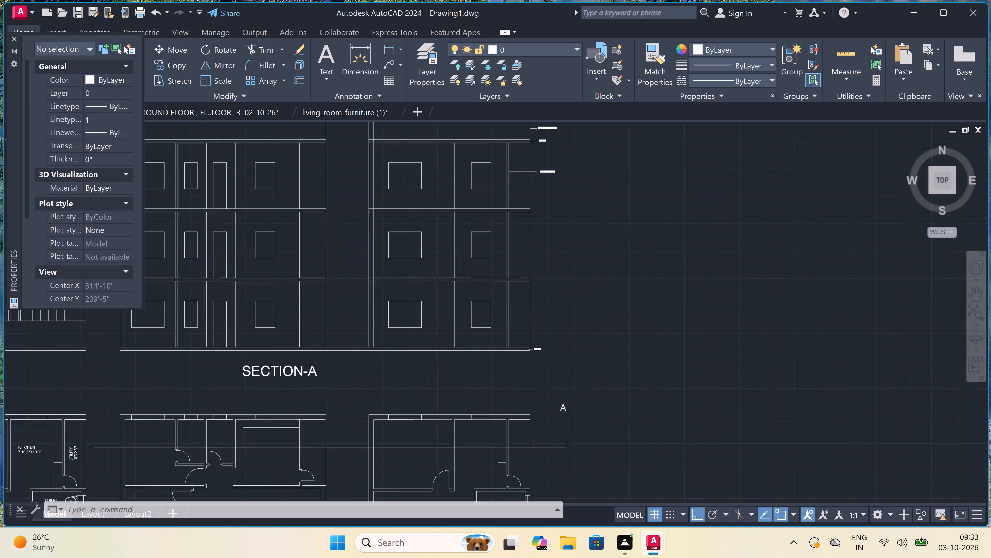
scroll(489, 339, down, 2)
scroll(489, 339, up, 2)
scroll(489, 339, down, 2)
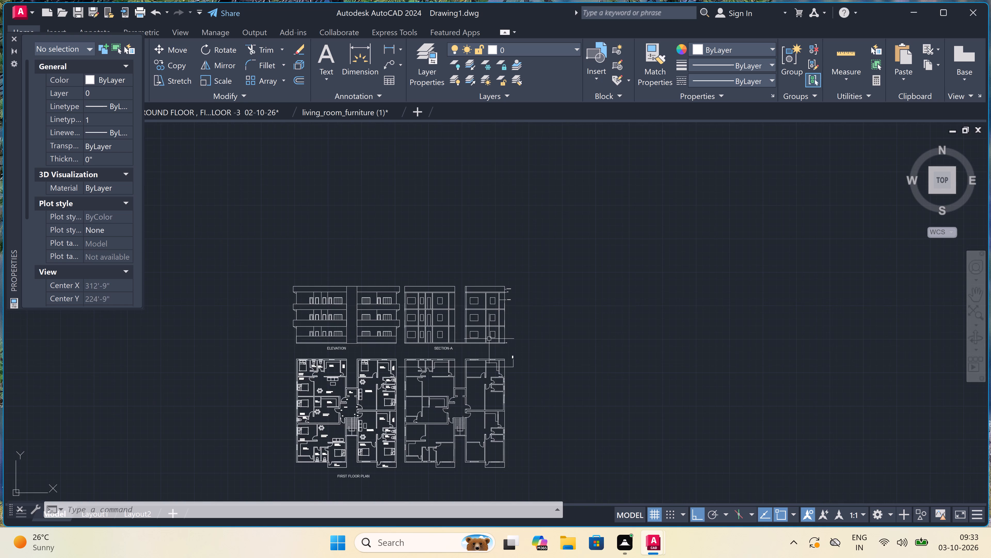
scroll(489, 339, up, 1)
scroll(483, 340, down, 2)
scroll(381, 356, up, 2)
scroll(381, 356, down, 1)
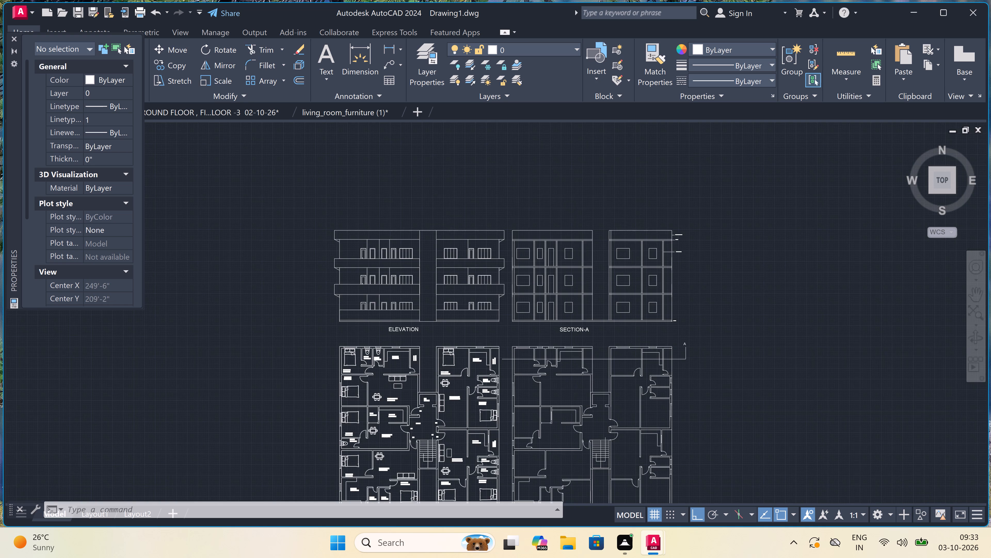
text(REC)
key(space)
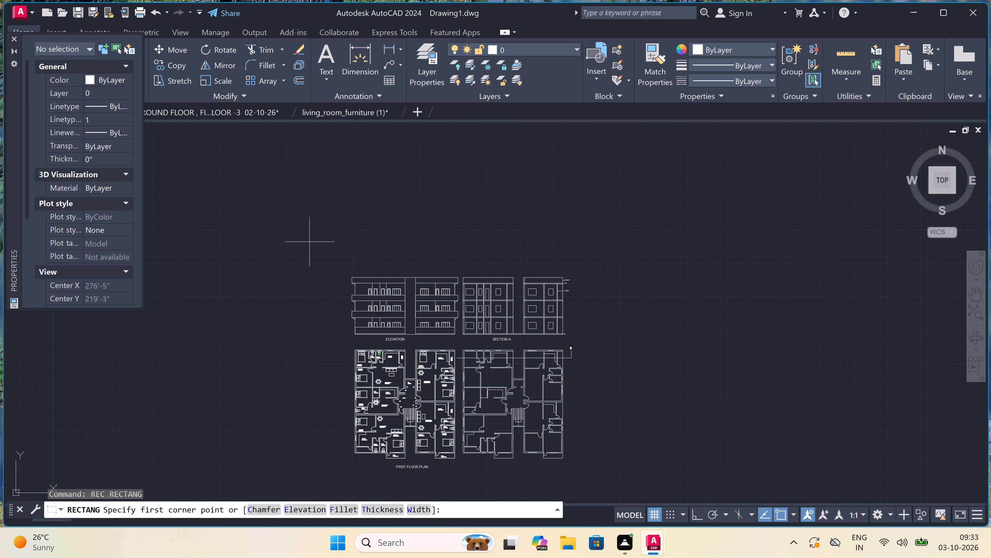
click(336, 261)
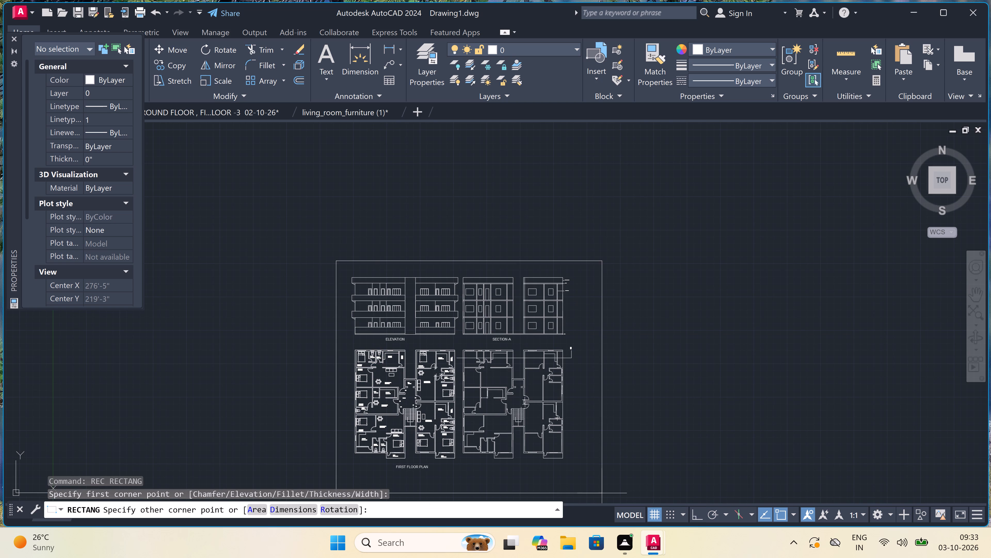
click(589, 479)
Set the text height of SECTION-A's PARAPET WALL-3'6", BRICK WALL-10' and both SLAB-6" labels to 9".
scroll(443, 315, down, 1)
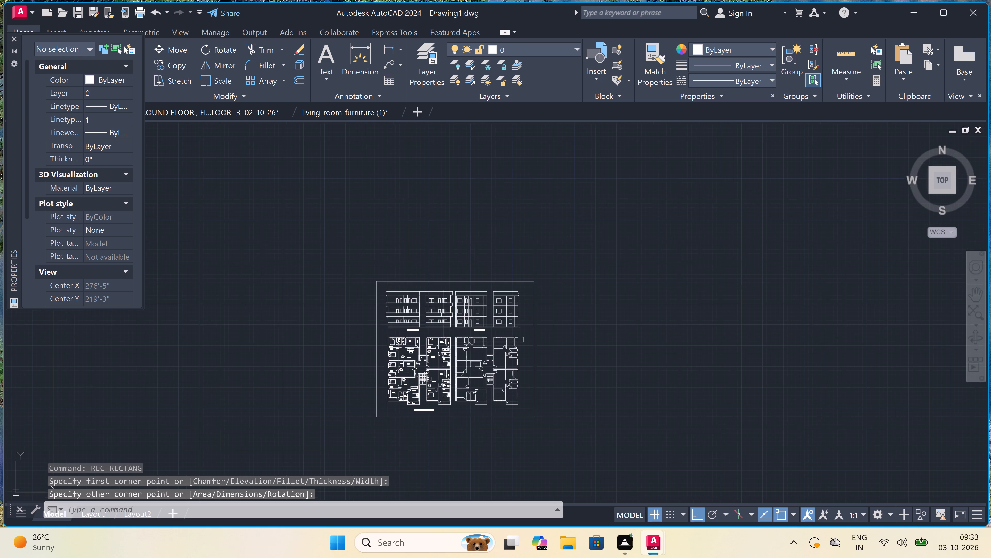
scroll(443, 315, up, 2)
scroll(443, 315, down, 1)
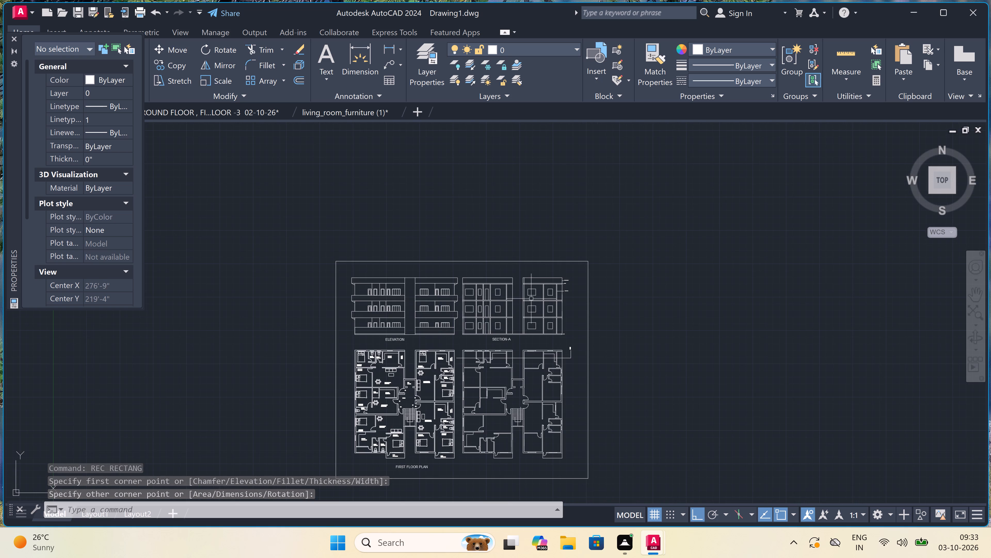
scroll(554, 293, up, 2)
scroll(577, 281, up, 2)
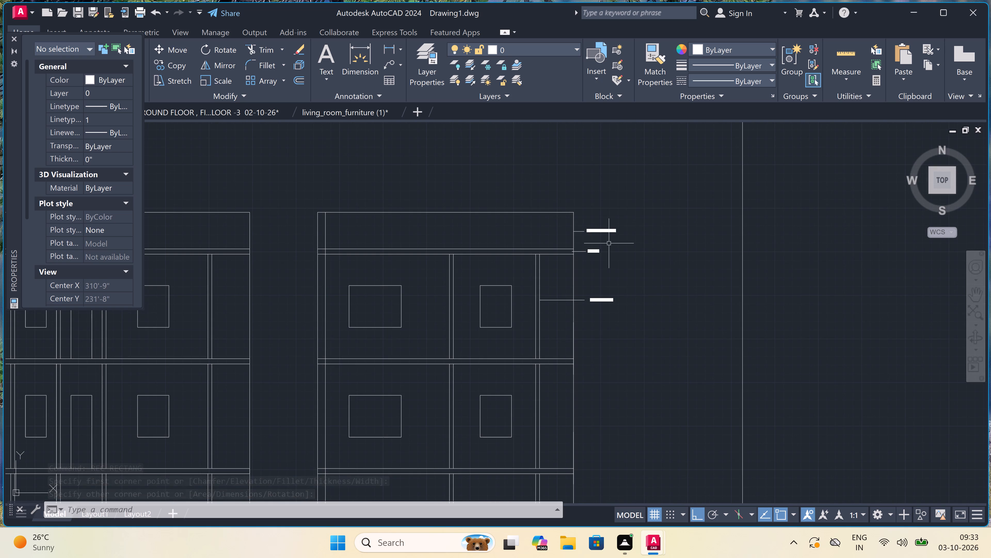
scroll(611, 233, up, 2)
click(608, 229)
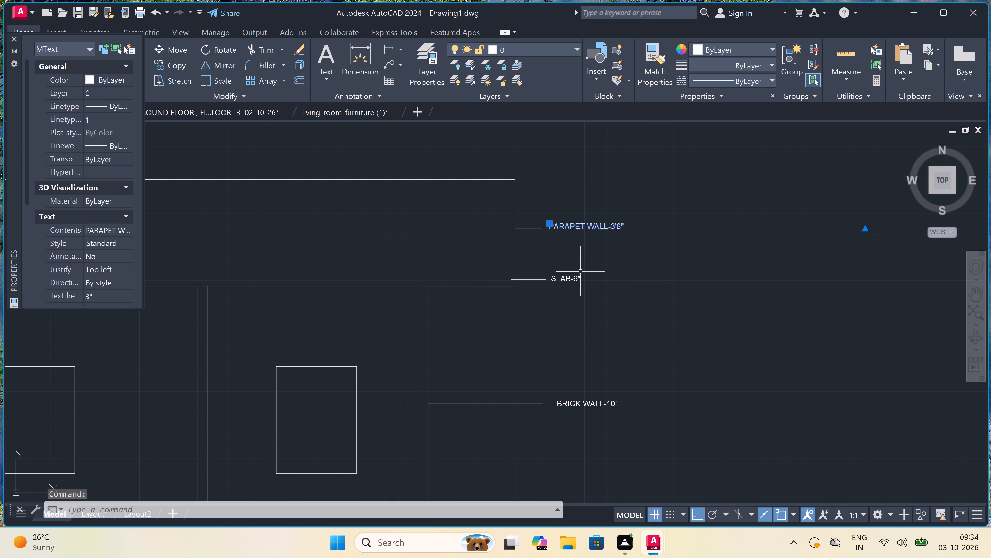
click(571, 281)
scroll(571, 281, down, 3)
scroll(573, 322, up, 2)
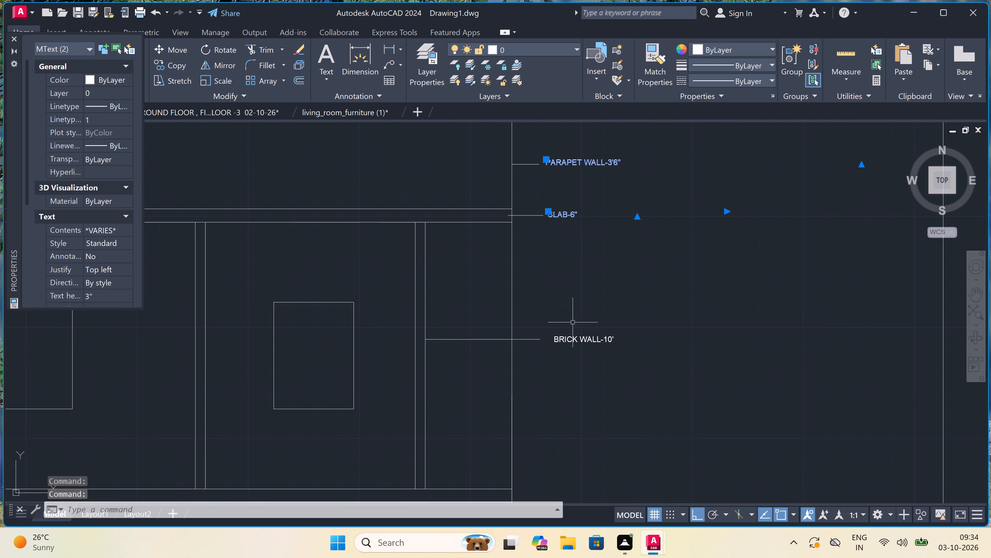
click(570, 343)
scroll(570, 343, down, 7)
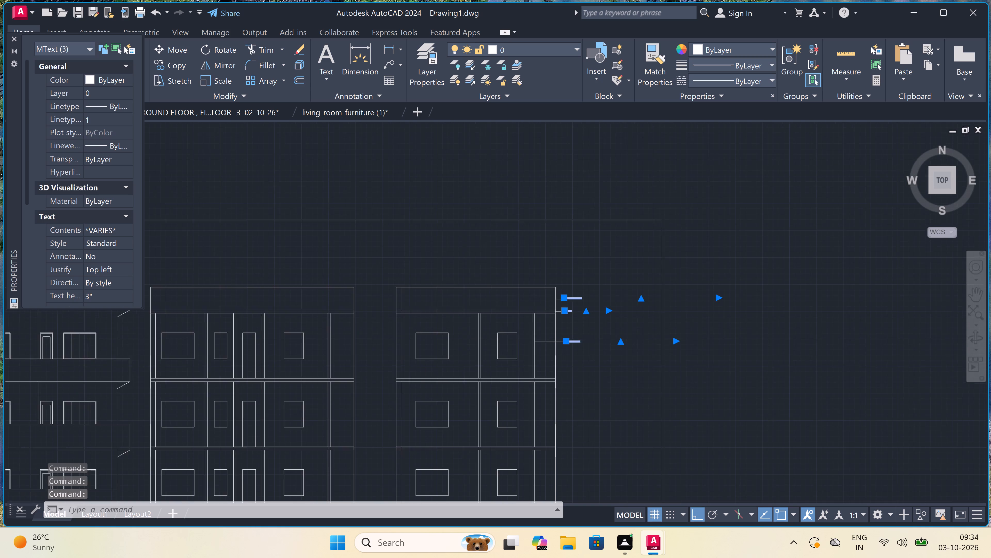
scroll(571, 409, up, 4)
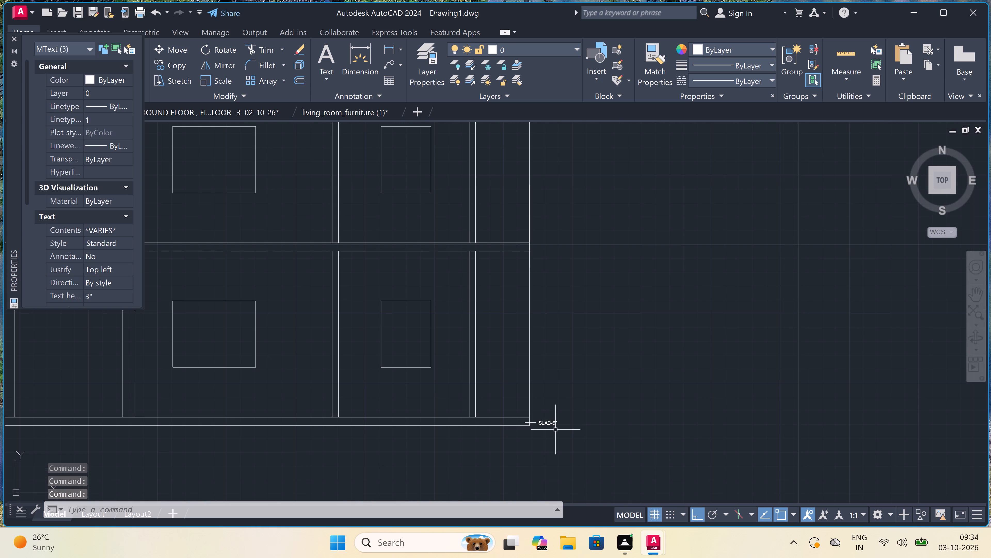
scroll(555, 430, up, 3)
click(529, 404)
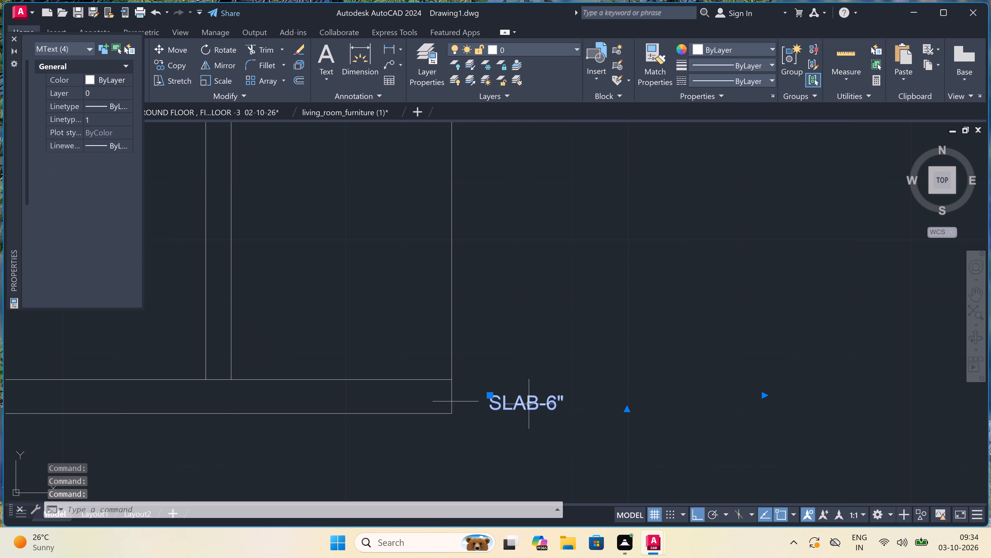
click(103, 295)
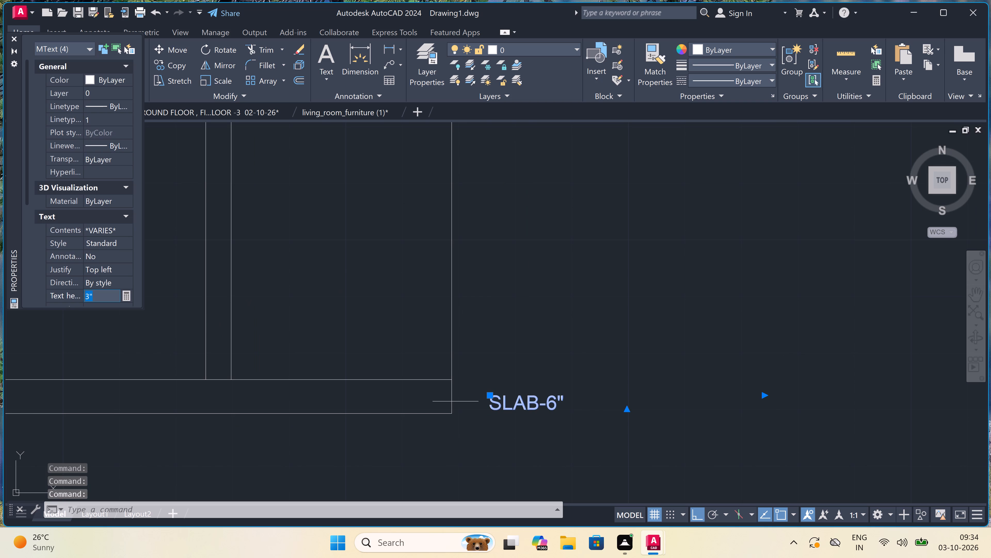
key(BackSpace)
text(9")
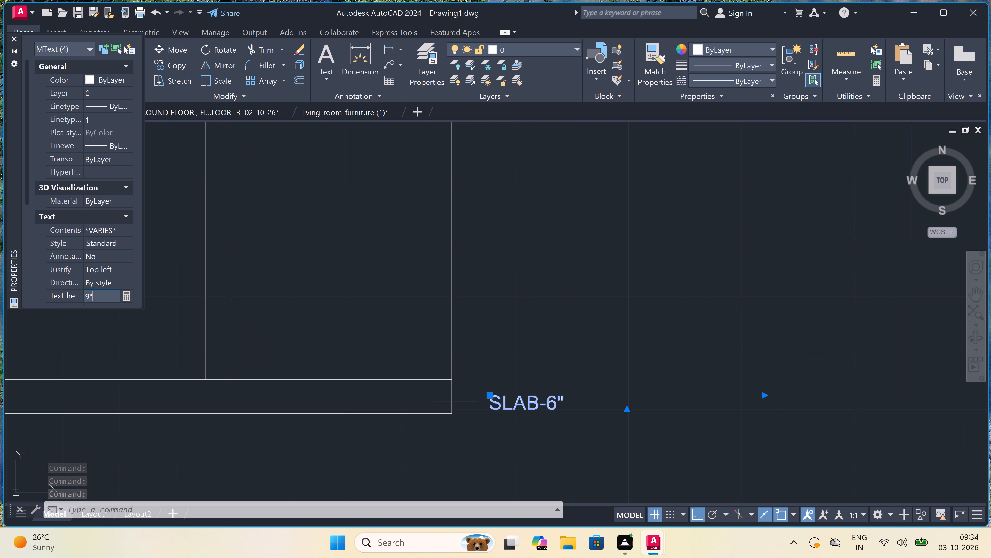
click(472, 221)
scroll(472, 245, down, 3)
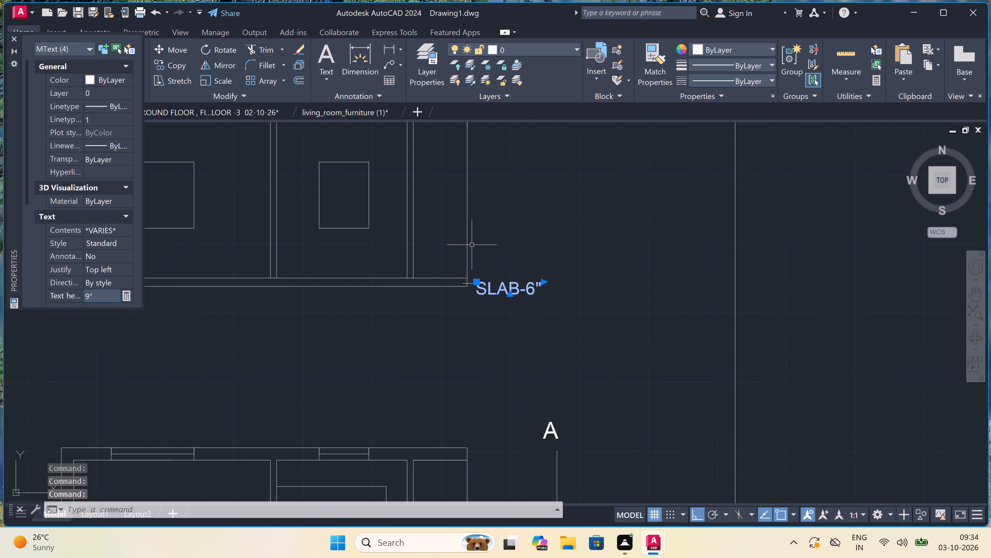
scroll(472, 245, down, 5)
scroll(473, 226, up, 2)
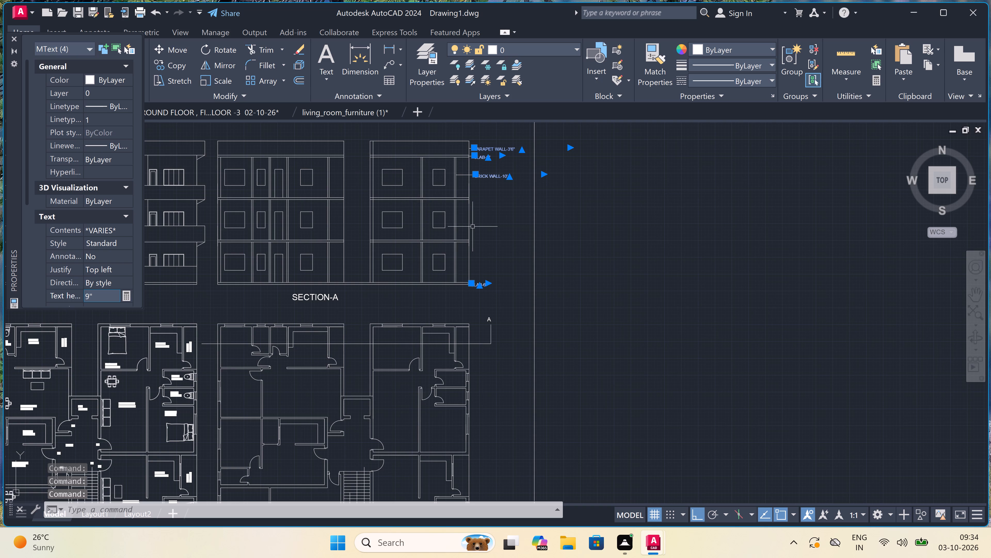
key(Escape)
Trim the inner wall line out of the parapet and top slab at the stairwell-side end of SECTION-A's narrower, labelled block.
scroll(479, 228, down, 1)
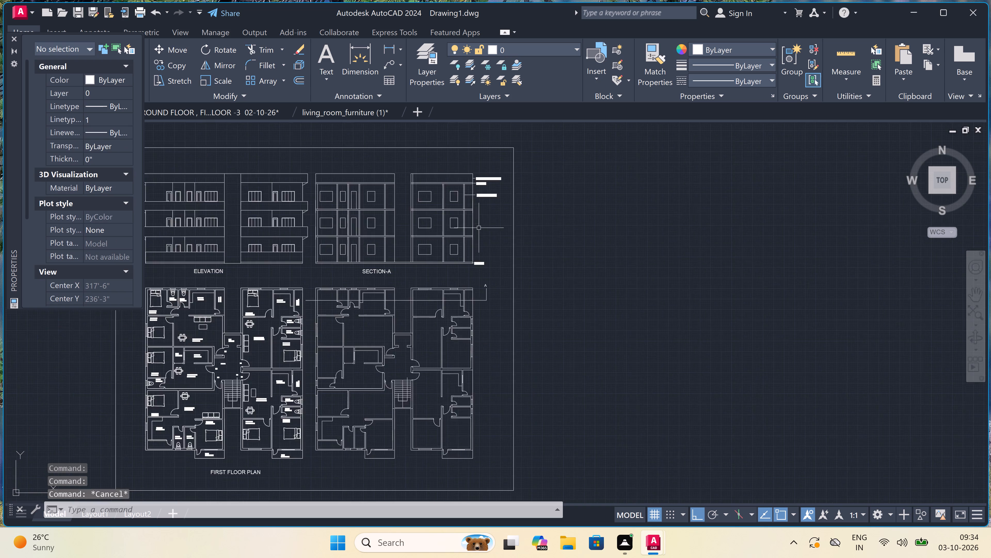
scroll(479, 228, down, 1)
scroll(473, 195, up, 3)
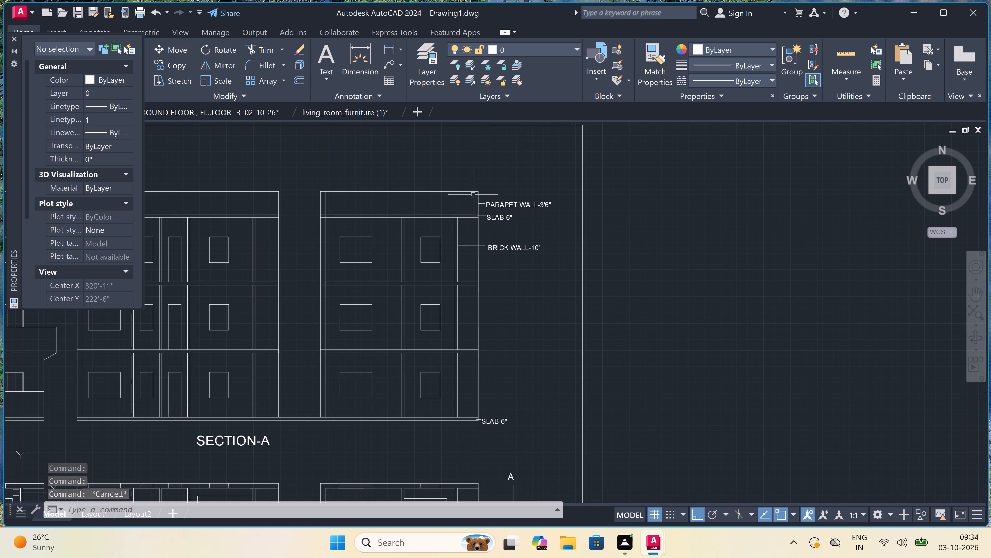
scroll(473, 195, down, 1)
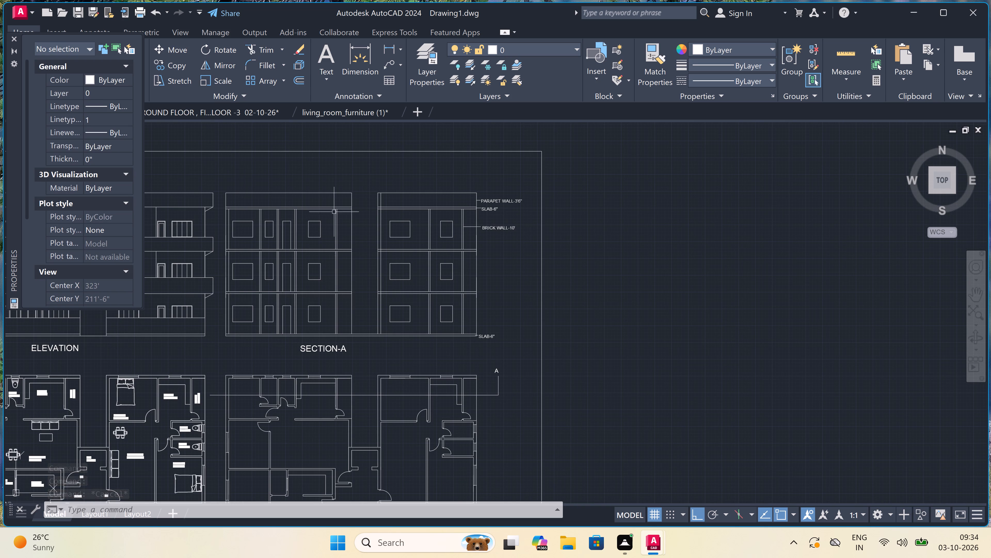
scroll(368, 214, up, 2)
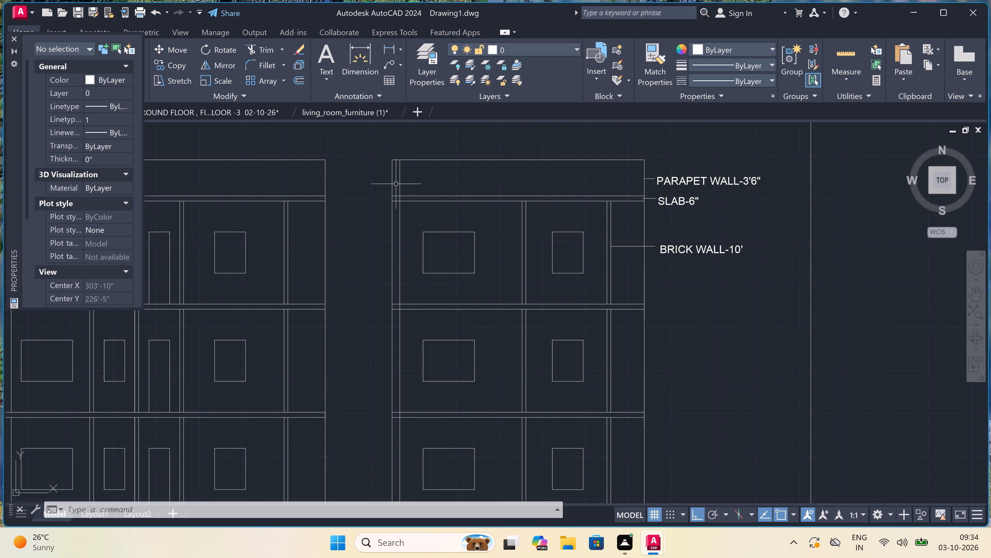
text(TR)
key(space)
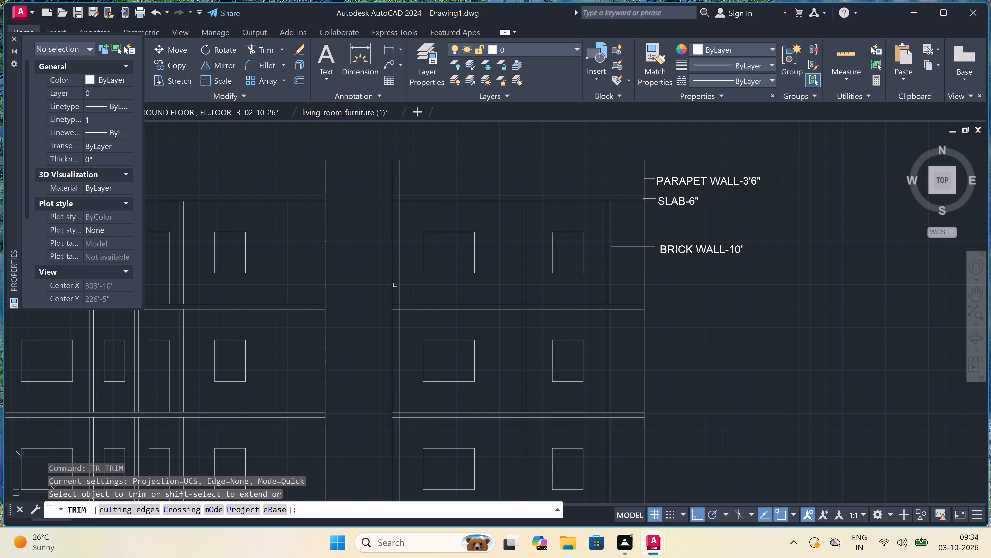
scroll(400, 173, up, 2)
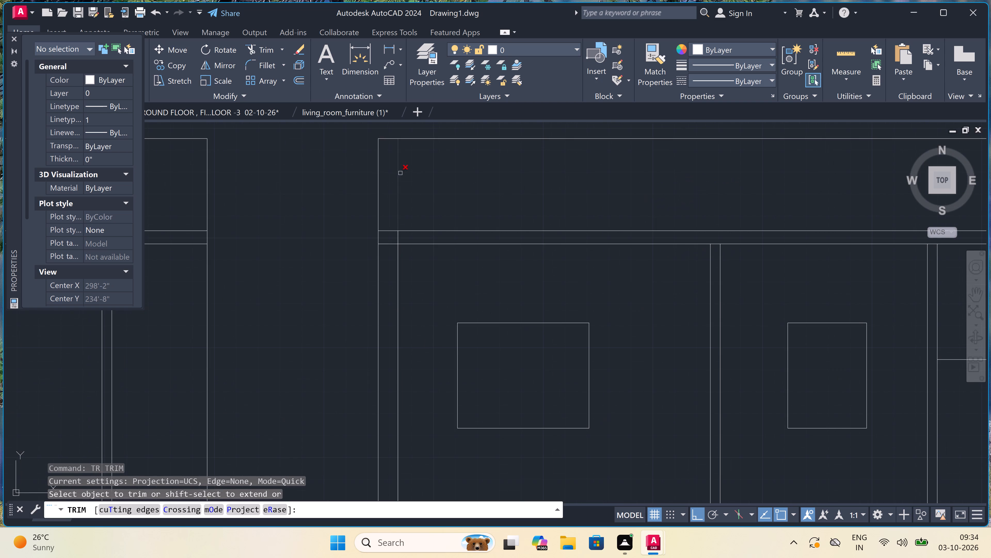
click(400, 173)
click(393, 175)
scroll(393, 175, down, 1)
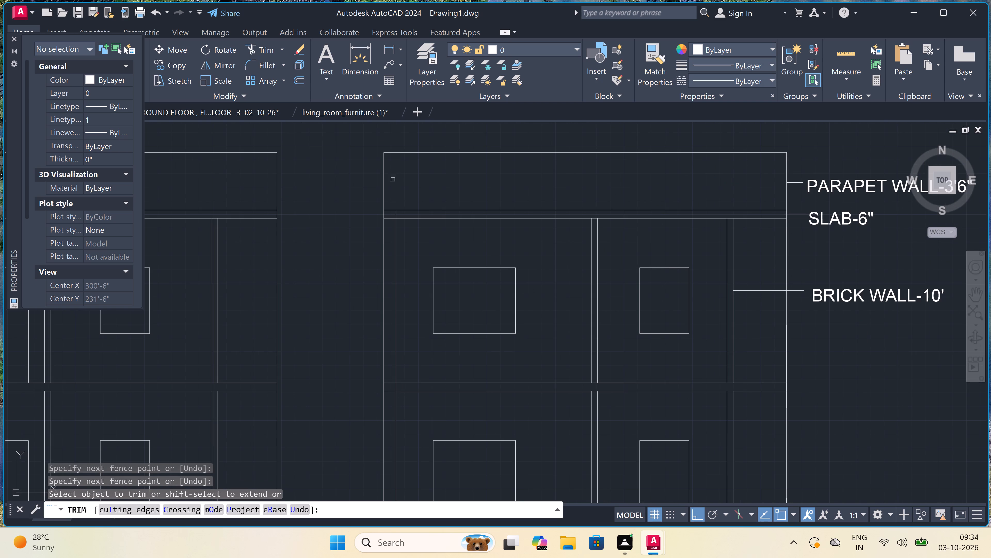
scroll(389, 208, up, 3)
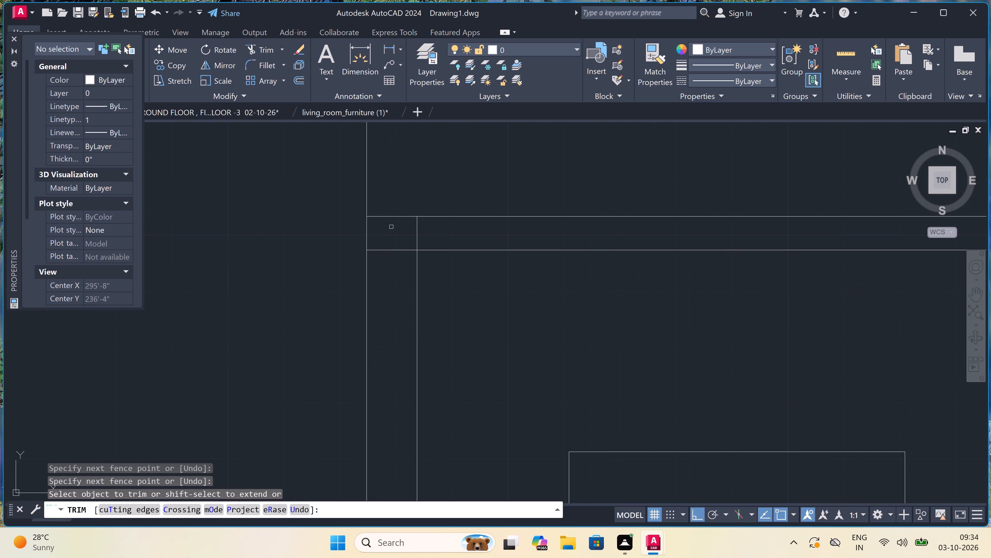
click(390, 235)
click(446, 242)
scroll(440, 237, down, 4)
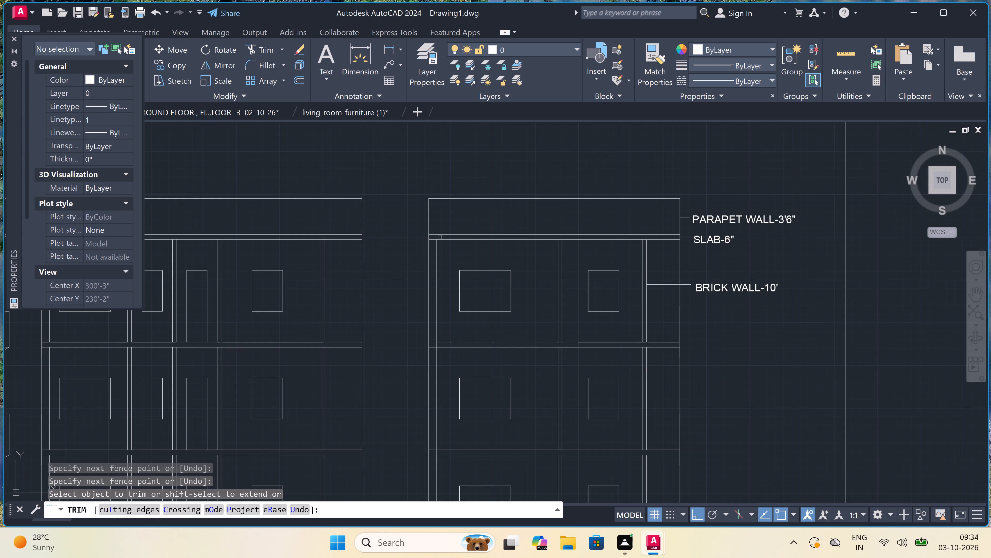
scroll(357, 241, down, 2)
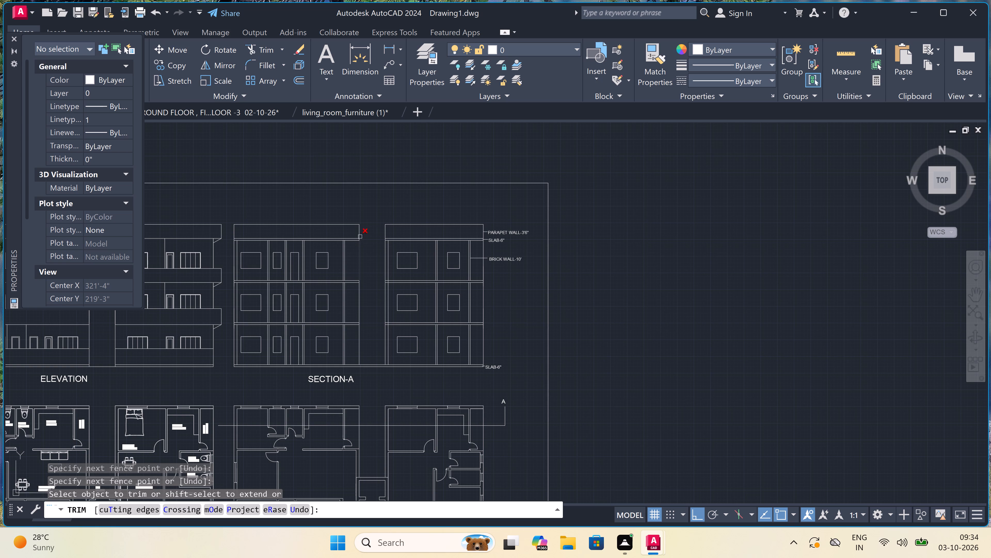
key(Escape)
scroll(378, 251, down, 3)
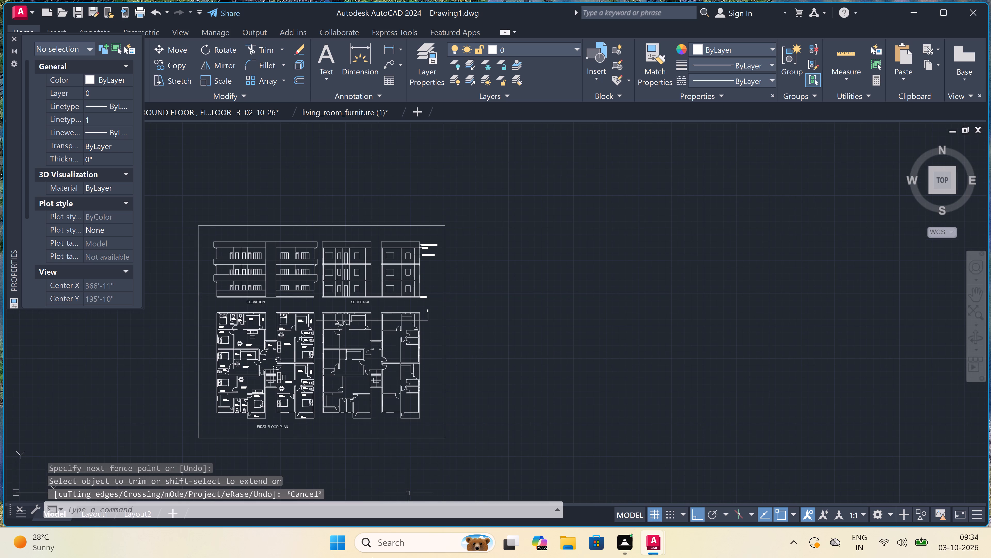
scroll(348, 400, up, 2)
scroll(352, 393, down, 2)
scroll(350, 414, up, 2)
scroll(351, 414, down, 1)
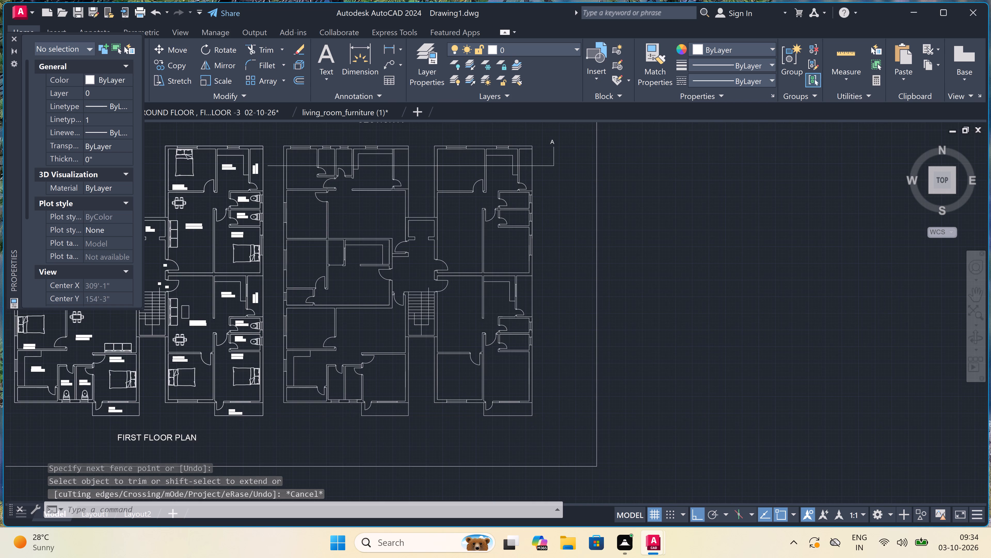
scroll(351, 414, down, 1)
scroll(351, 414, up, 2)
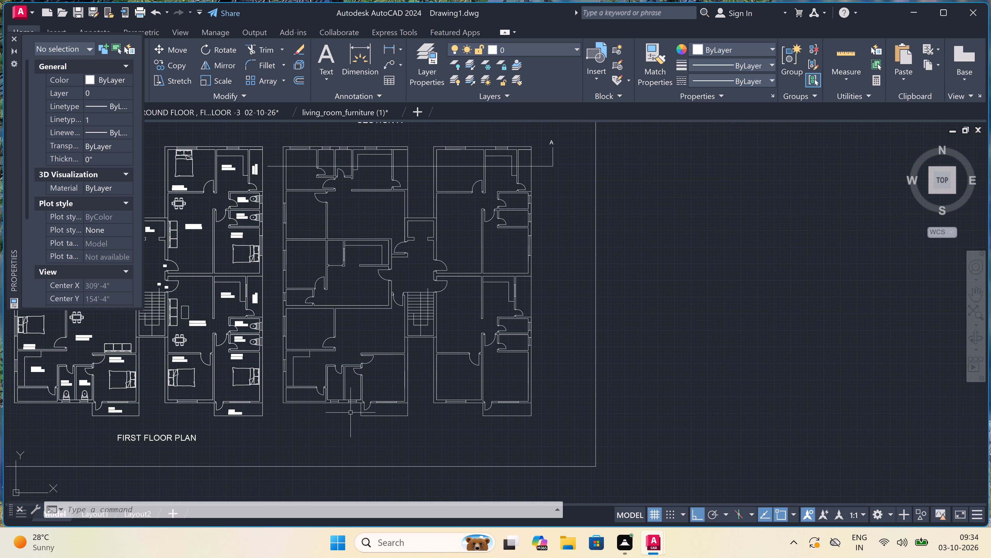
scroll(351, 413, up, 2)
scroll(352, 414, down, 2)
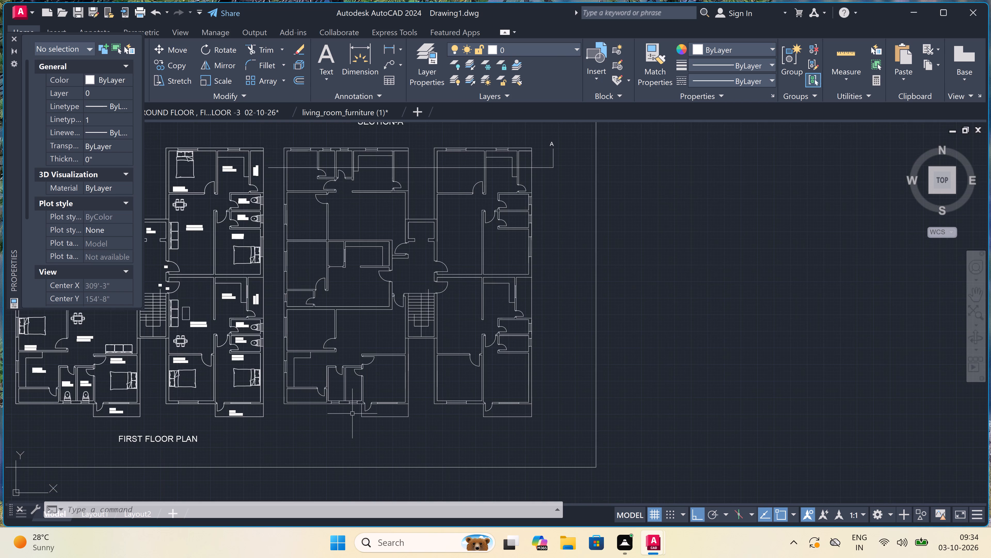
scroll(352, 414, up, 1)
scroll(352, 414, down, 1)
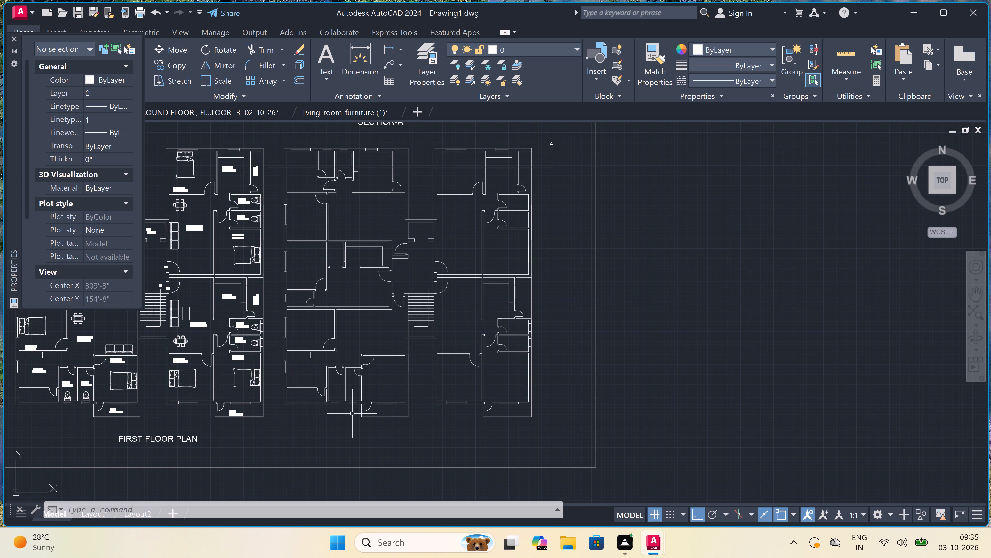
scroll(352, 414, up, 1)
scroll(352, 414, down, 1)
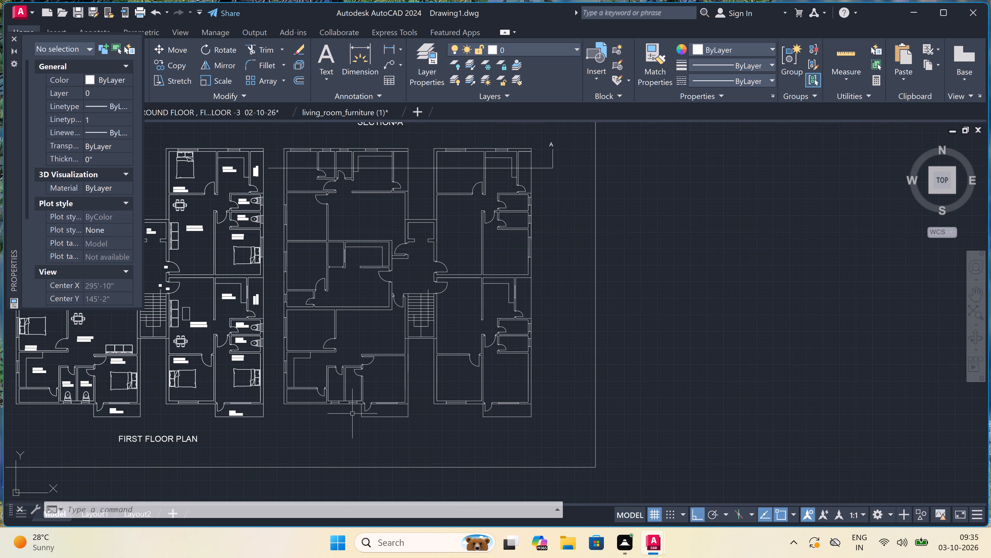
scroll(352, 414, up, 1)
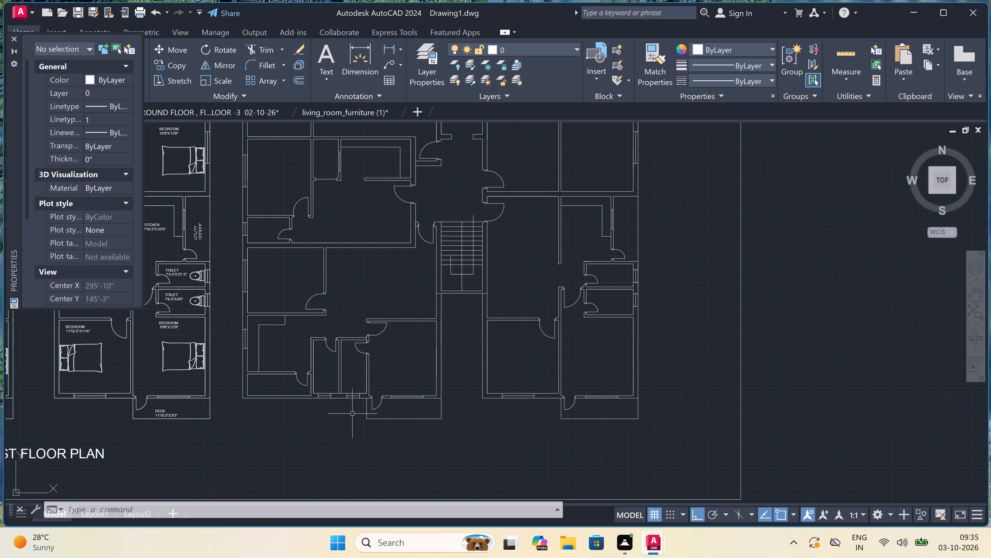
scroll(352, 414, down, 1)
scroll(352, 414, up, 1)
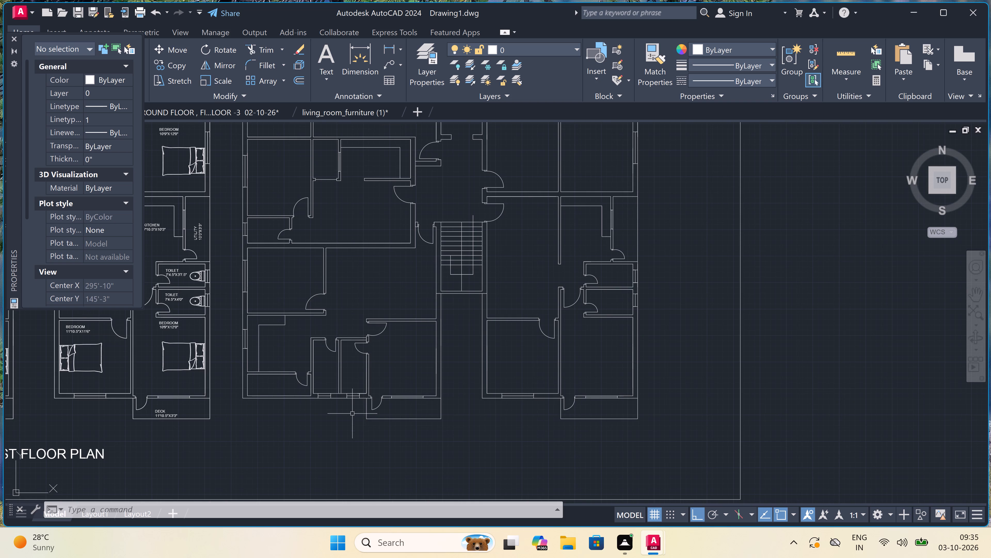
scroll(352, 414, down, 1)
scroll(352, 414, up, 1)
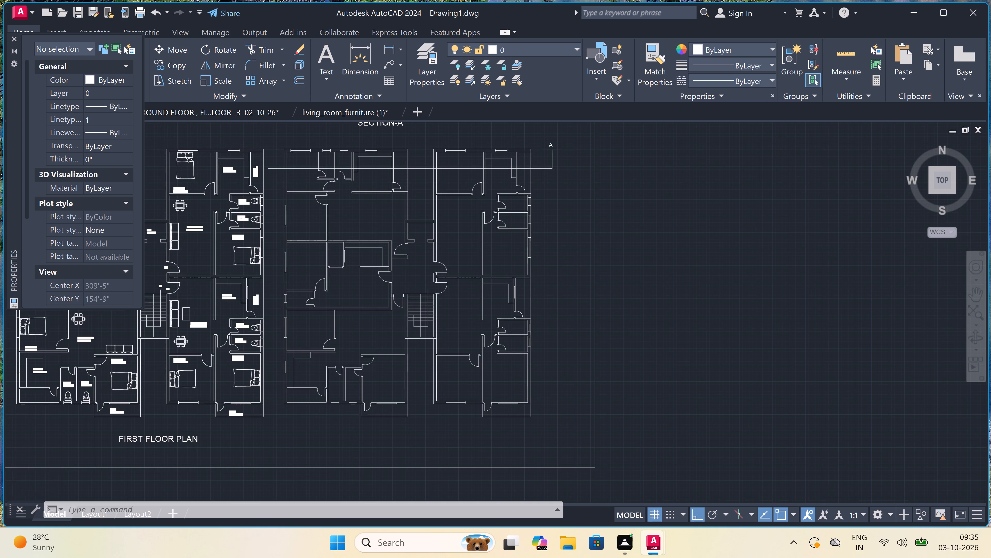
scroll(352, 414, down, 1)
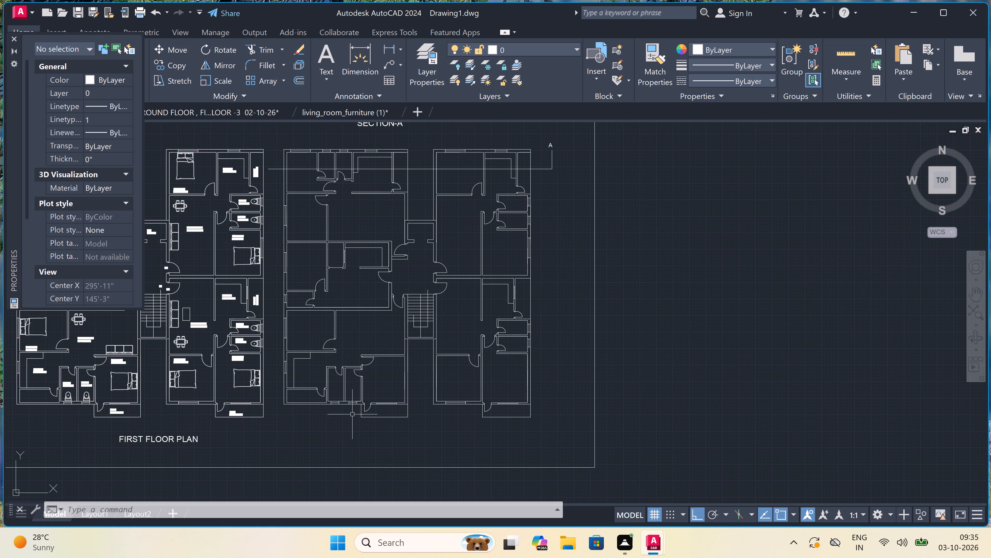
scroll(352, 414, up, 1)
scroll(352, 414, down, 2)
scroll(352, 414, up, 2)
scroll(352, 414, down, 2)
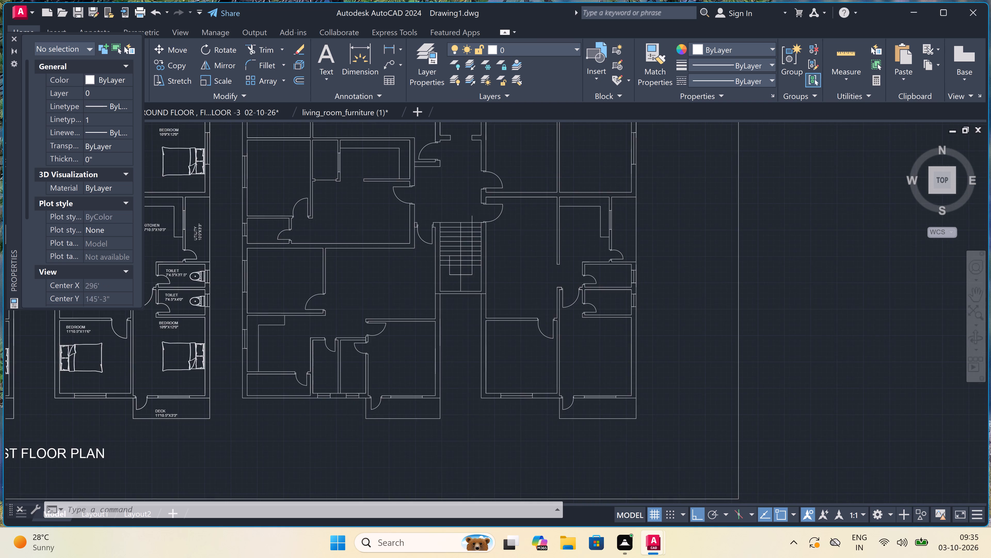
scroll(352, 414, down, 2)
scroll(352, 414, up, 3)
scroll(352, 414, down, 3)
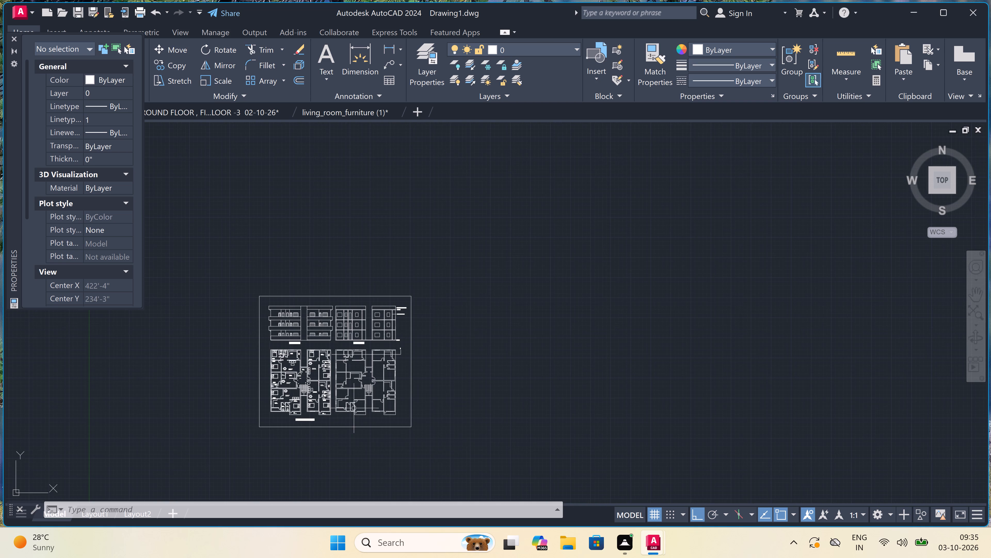
Close the Properties palette.
double_click(13, 36)
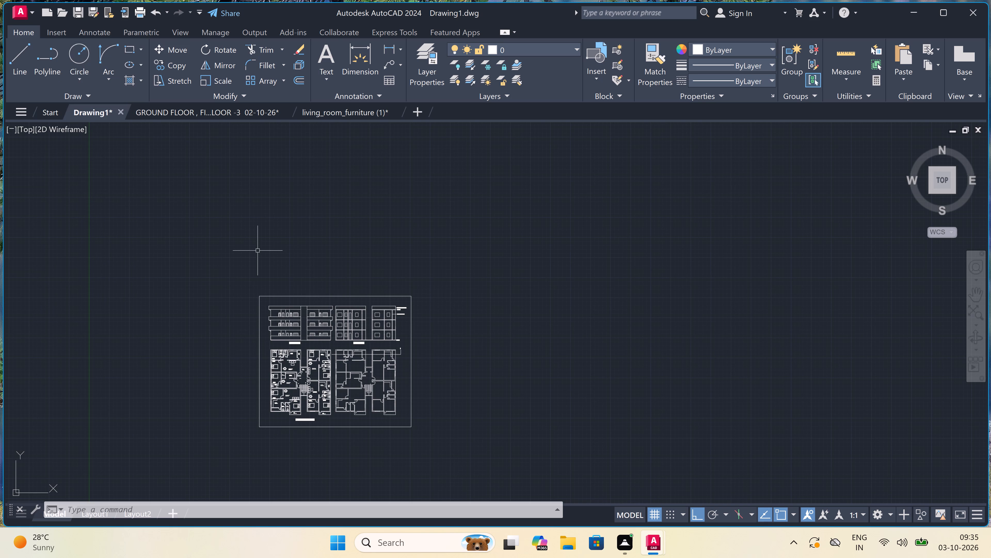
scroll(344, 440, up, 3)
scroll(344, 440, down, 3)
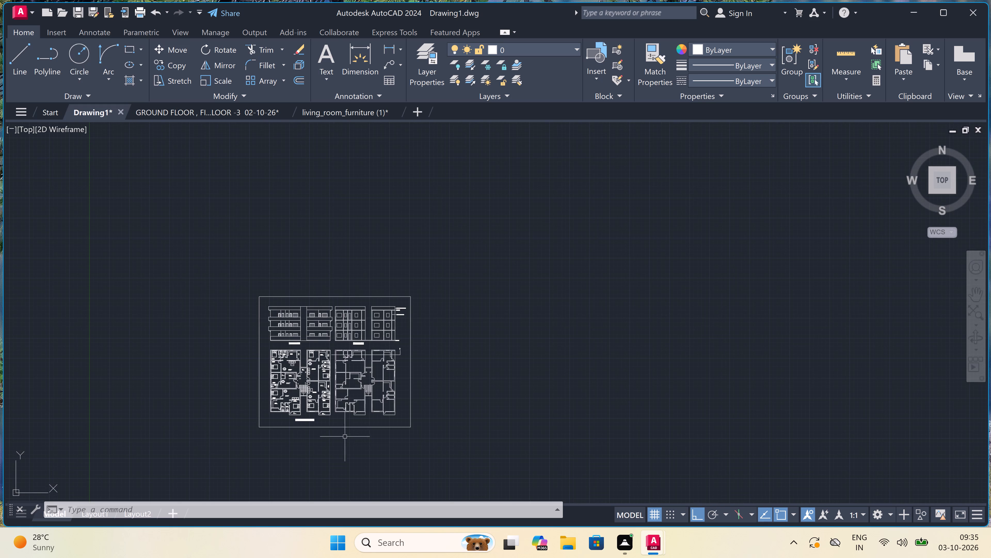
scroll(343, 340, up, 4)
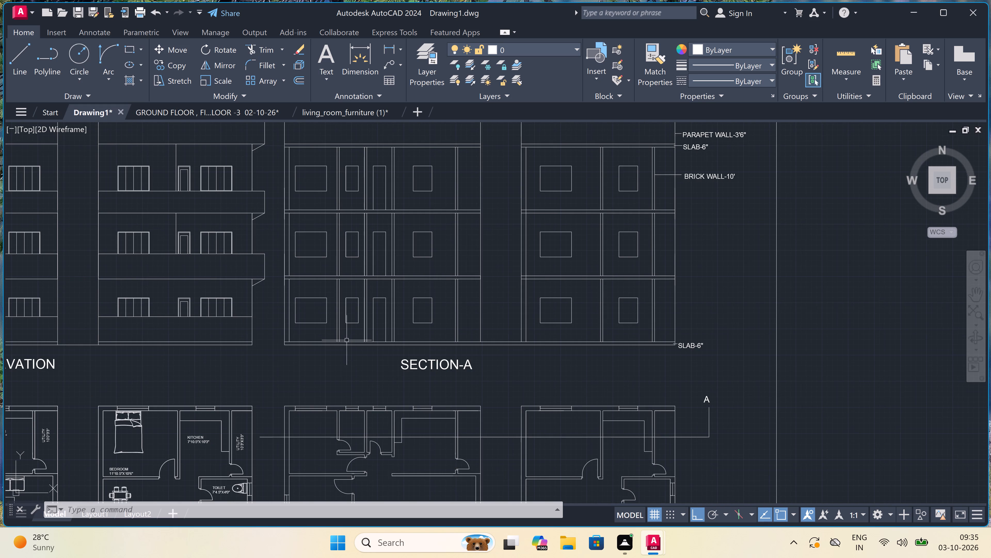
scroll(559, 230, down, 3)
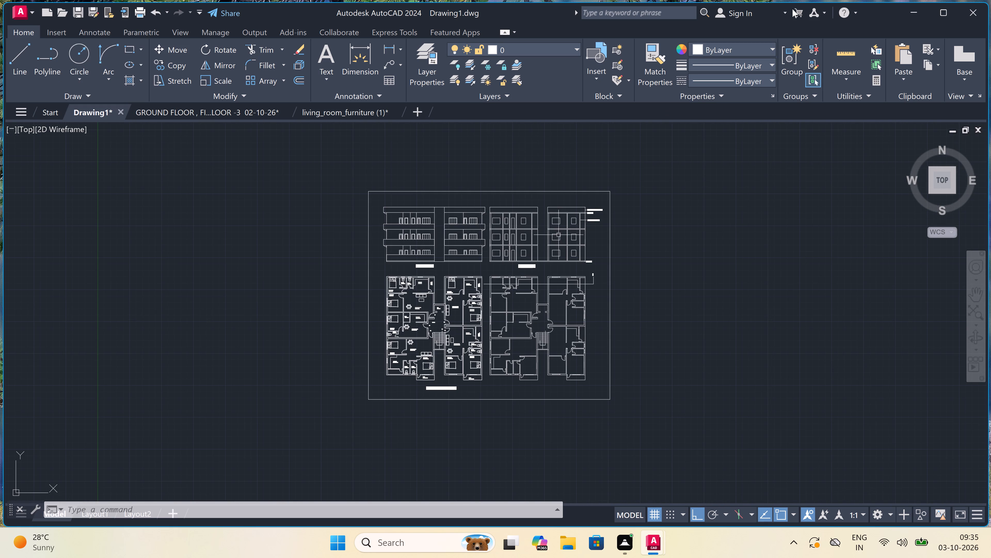
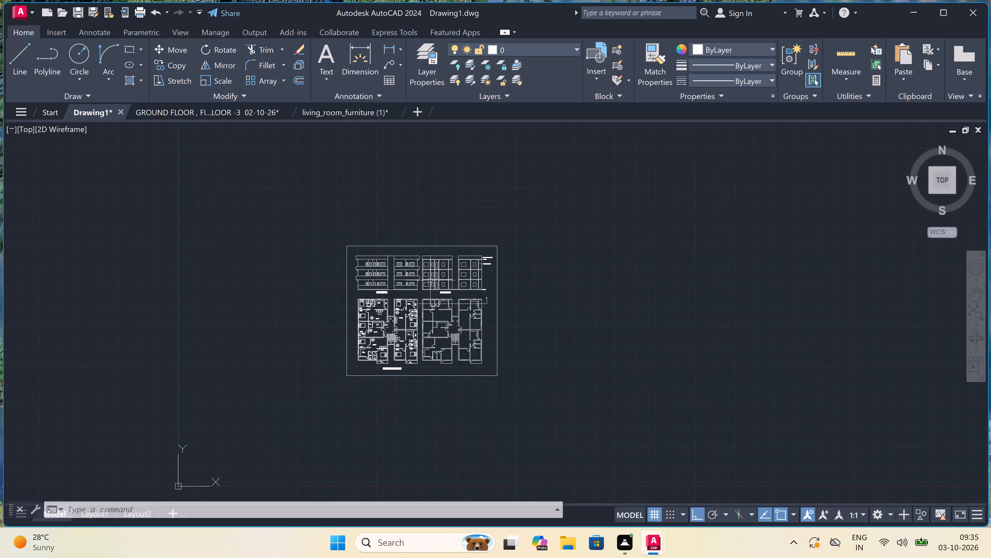
In SECTION-A's ground-floor outer wall nearest the elevation, draw a brick course about 5" high just above the bottom slab, split by a central vertical joint.
scroll(430, 280, up, 4)
scroll(430, 280, down, 2)
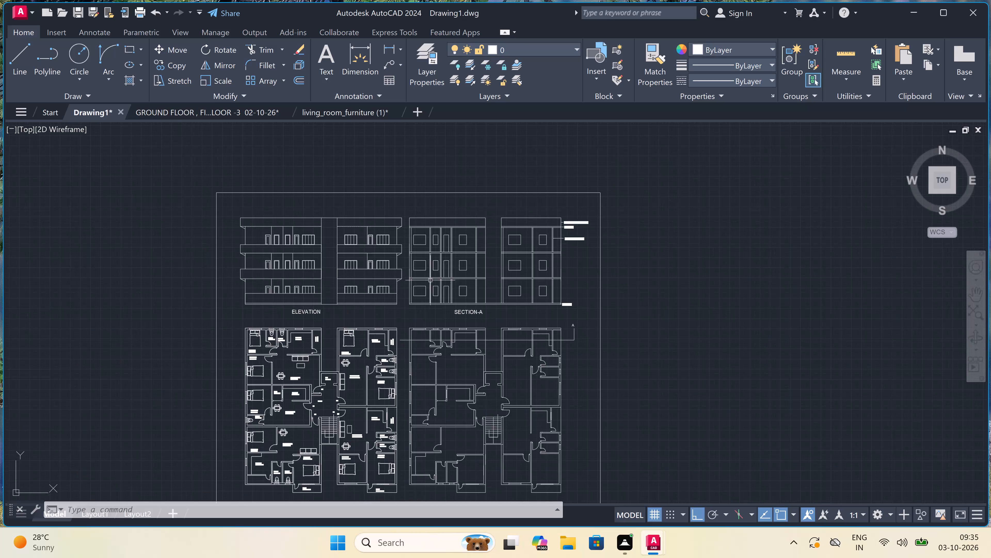
scroll(430, 280, up, 4)
scroll(430, 280, down, 2)
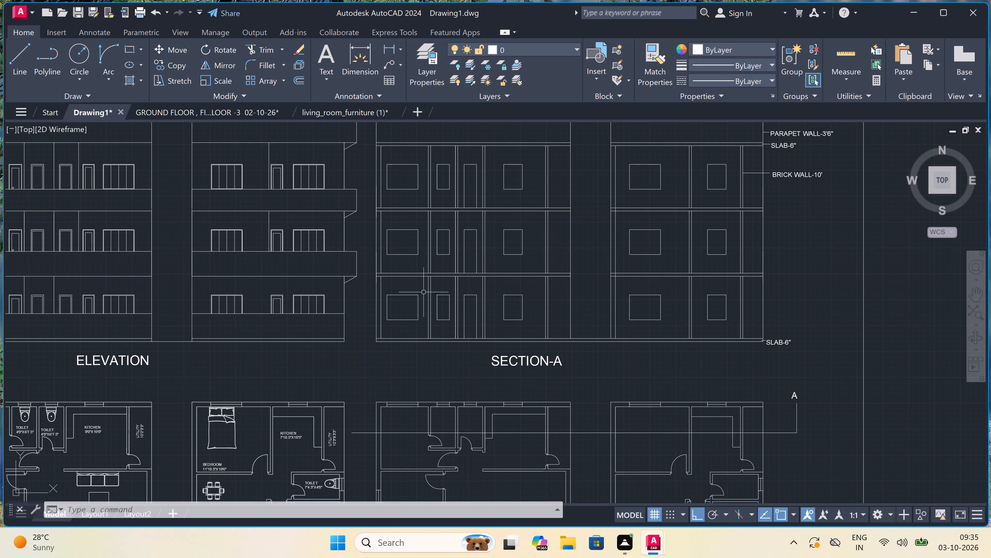
scroll(403, 312, up, 1)
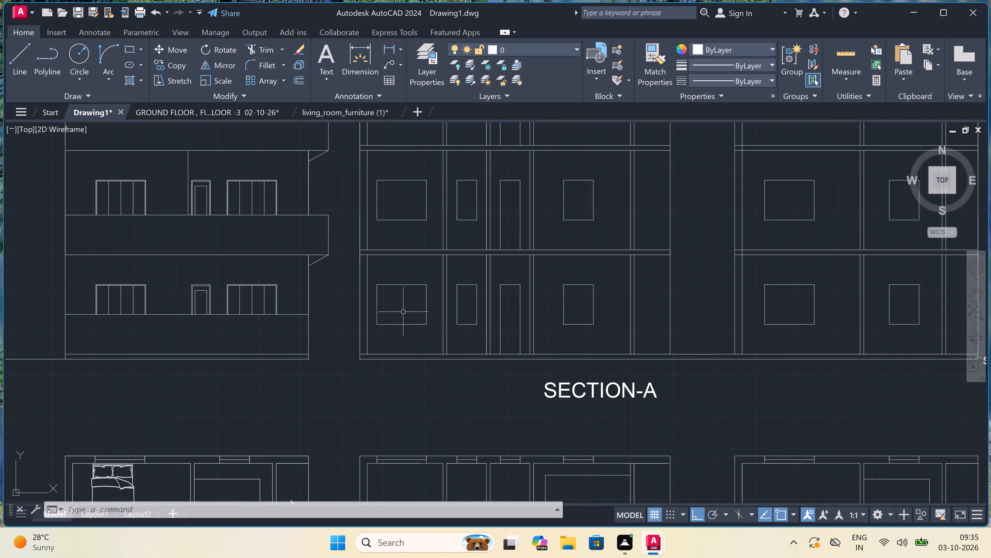
scroll(403, 312, down, 1)
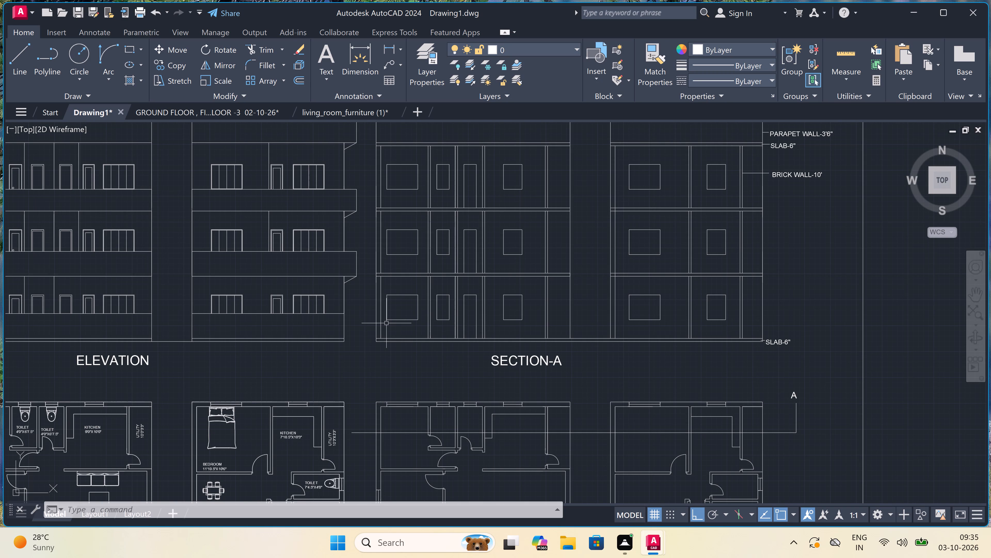
scroll(386, 323, up, 4)
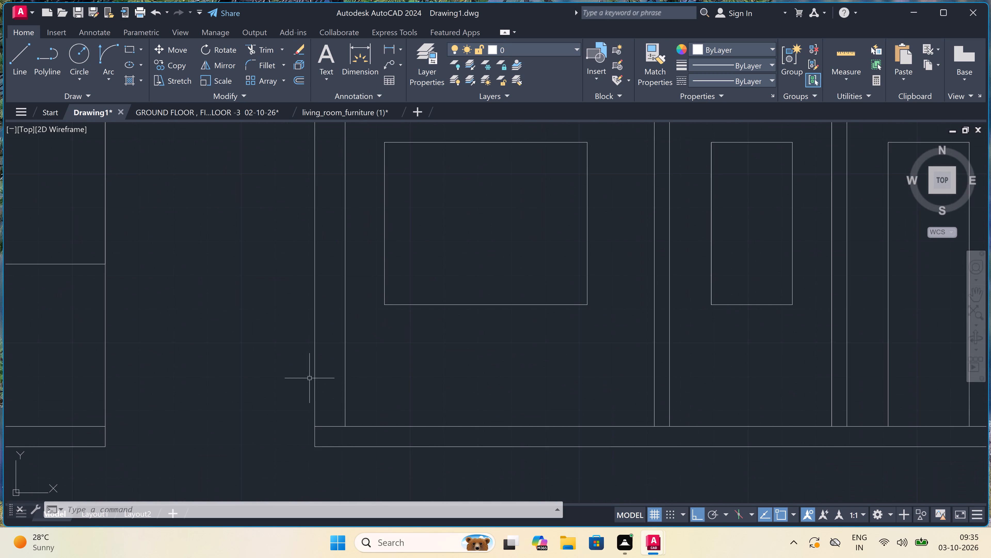
scroll(314, 414, up, 2)
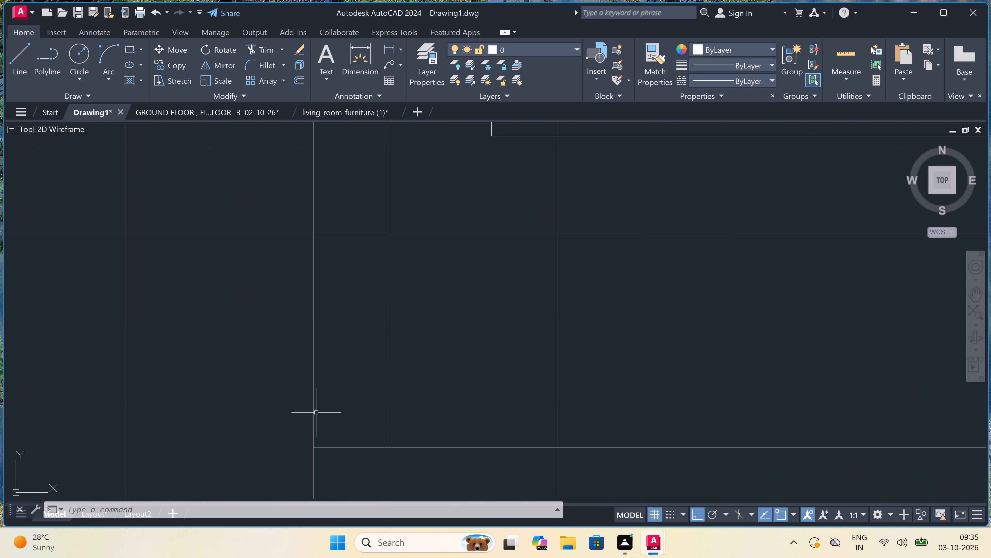
text(L)
key(space)
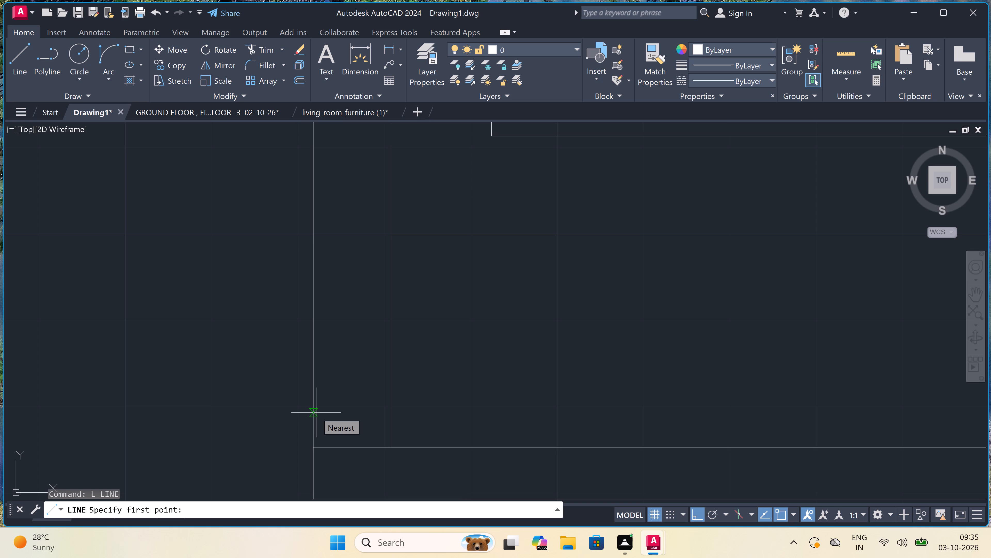
click(311, 410)
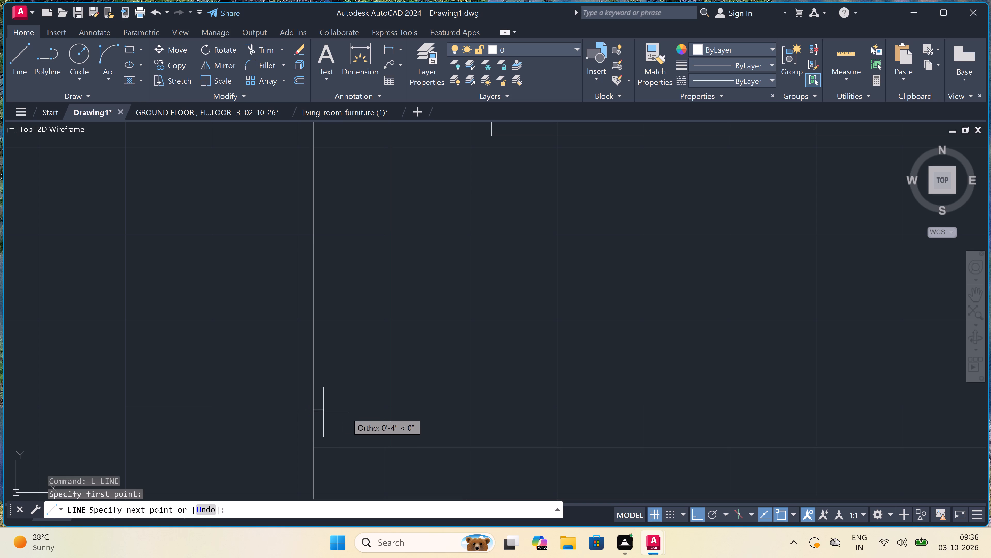
click(394, 411)
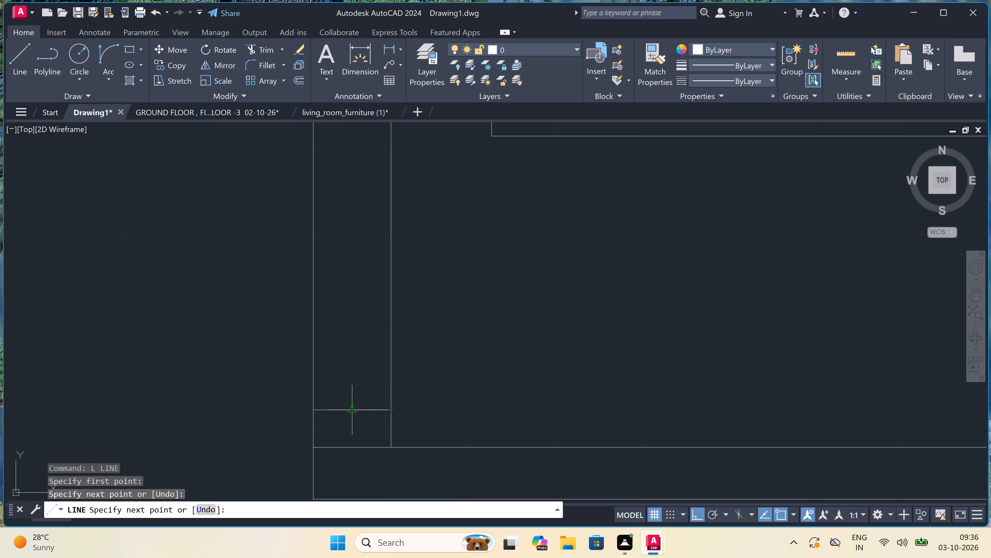
double_click(355, 409)
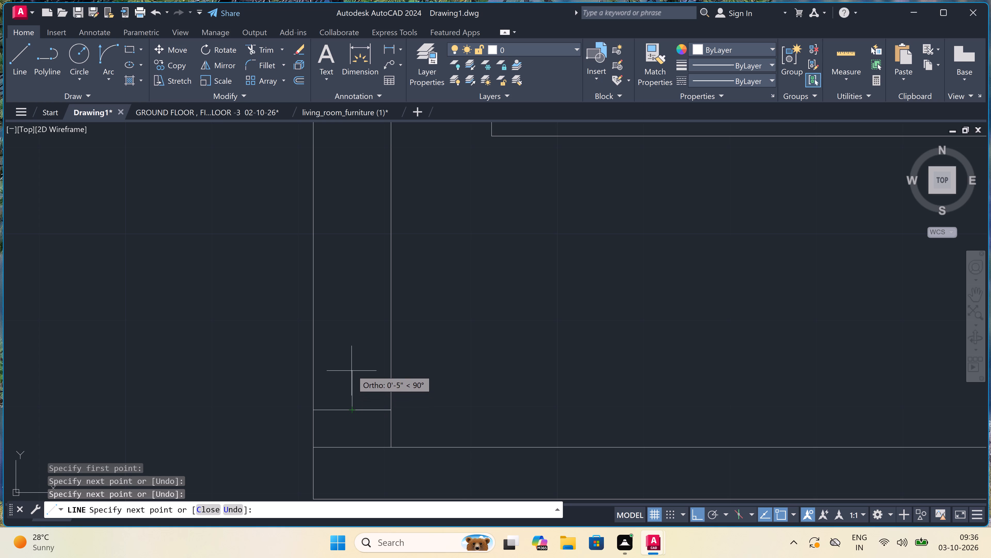
triple_click(351, 370)
click(351, 370)
click(306, 371)
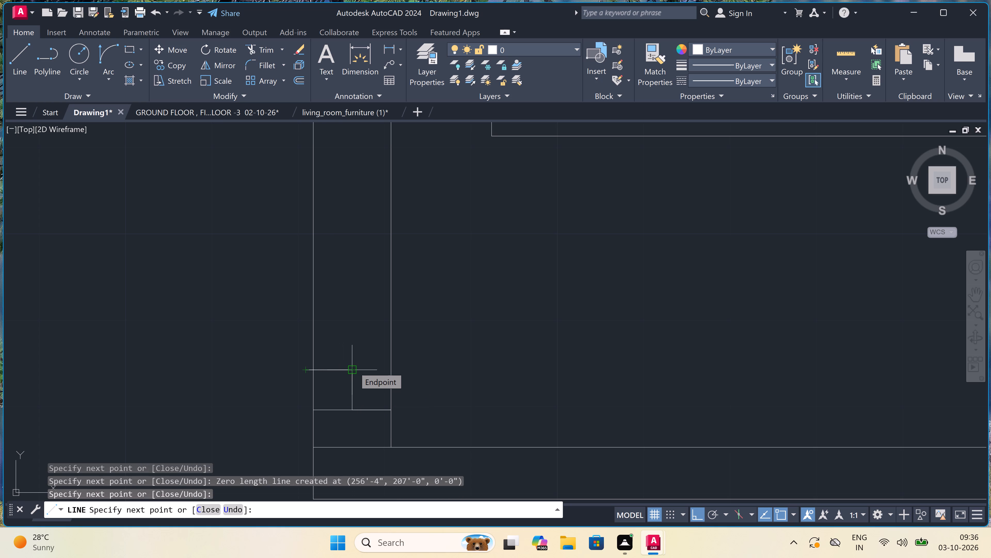
key(ctrl+z)
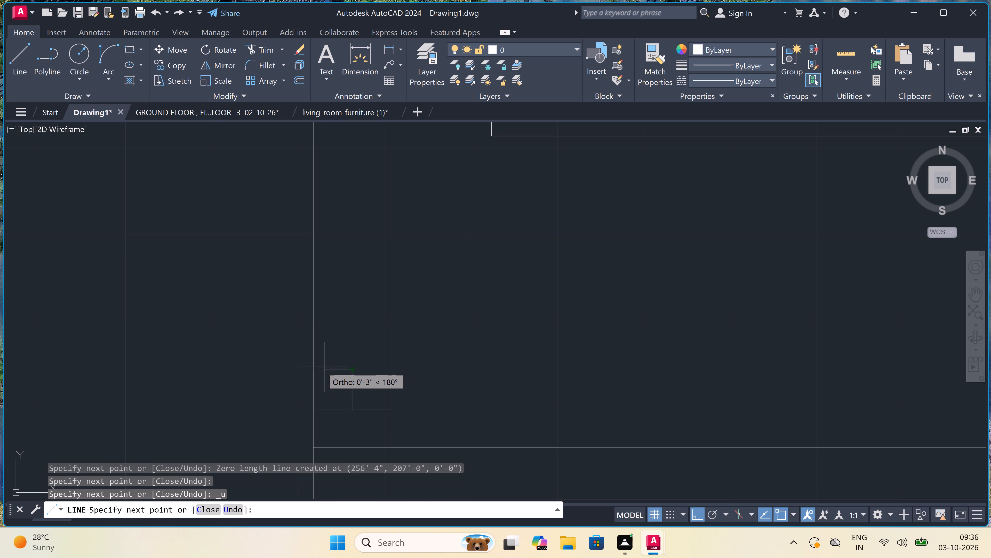
triple_click(315, 367)
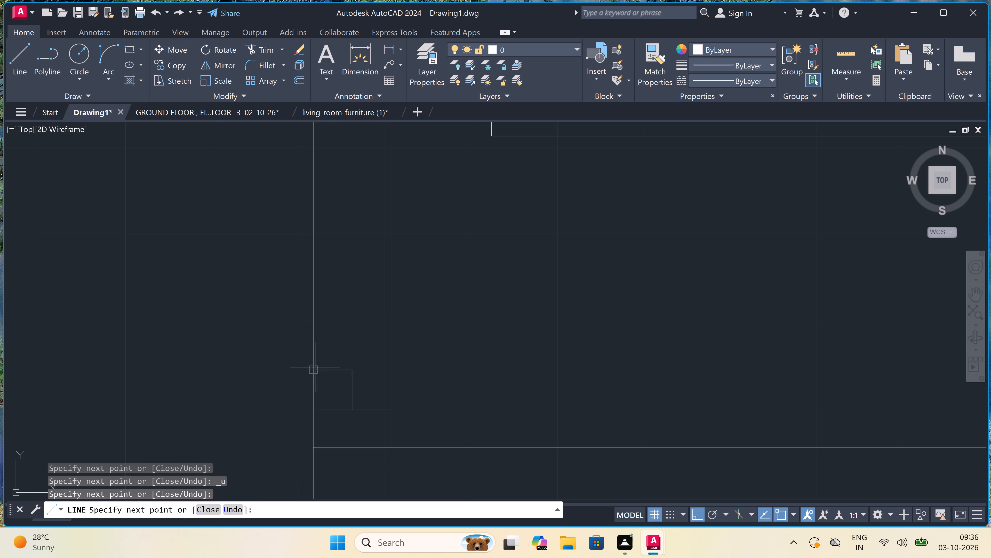
double_click(391, 370)
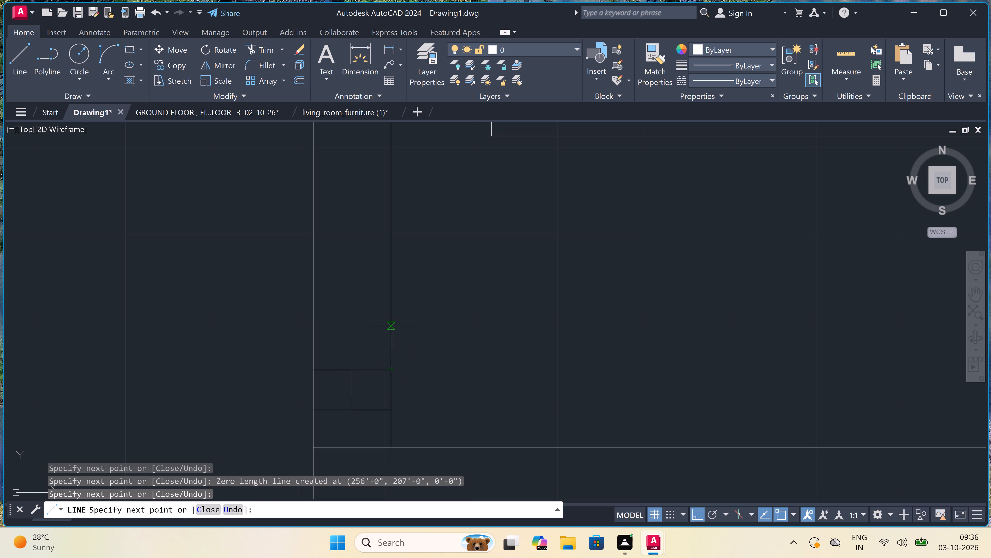
Continue the wall's brick pattern upward with one undivided course and a course about 4" high split by a central vertical joint.
double_click(391, 329)
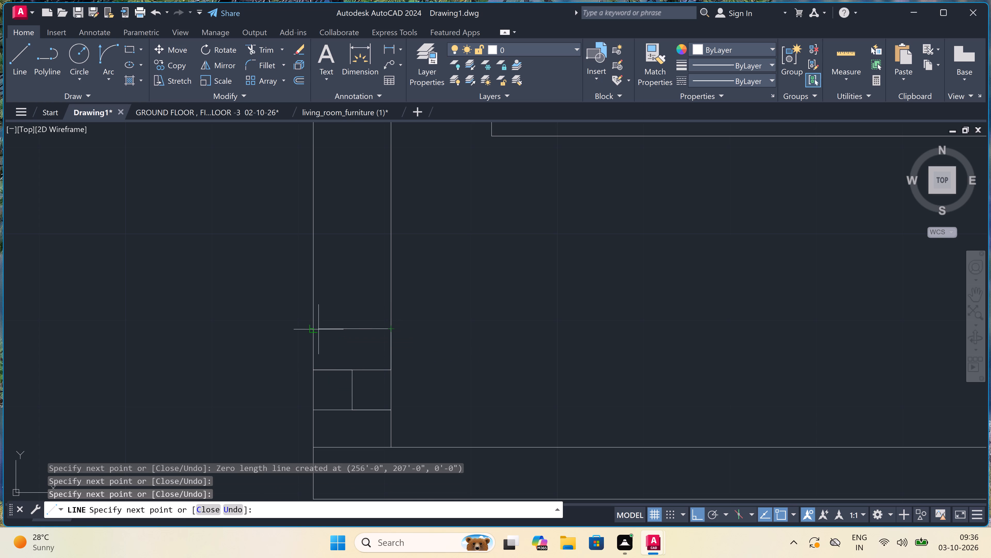
click(313, 328)
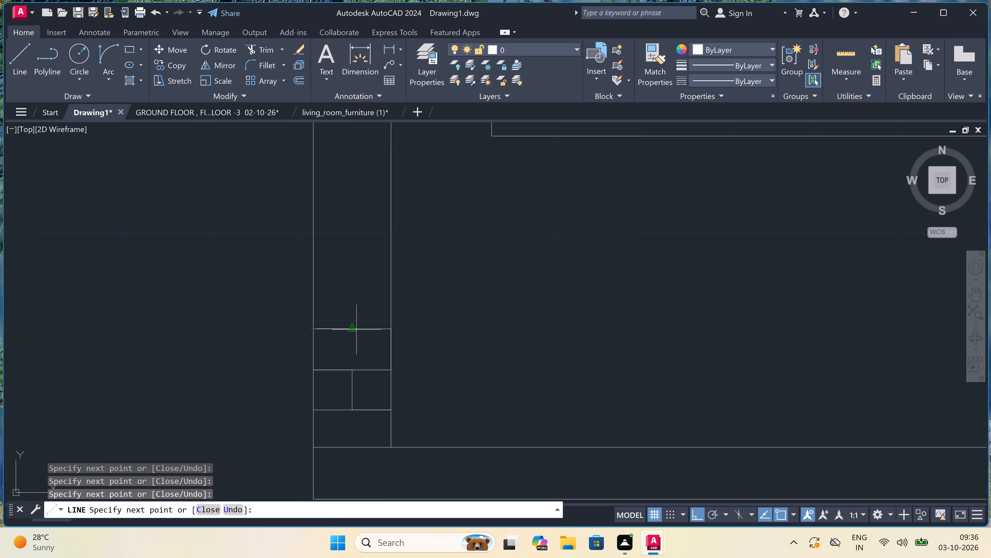
click(351, 327)
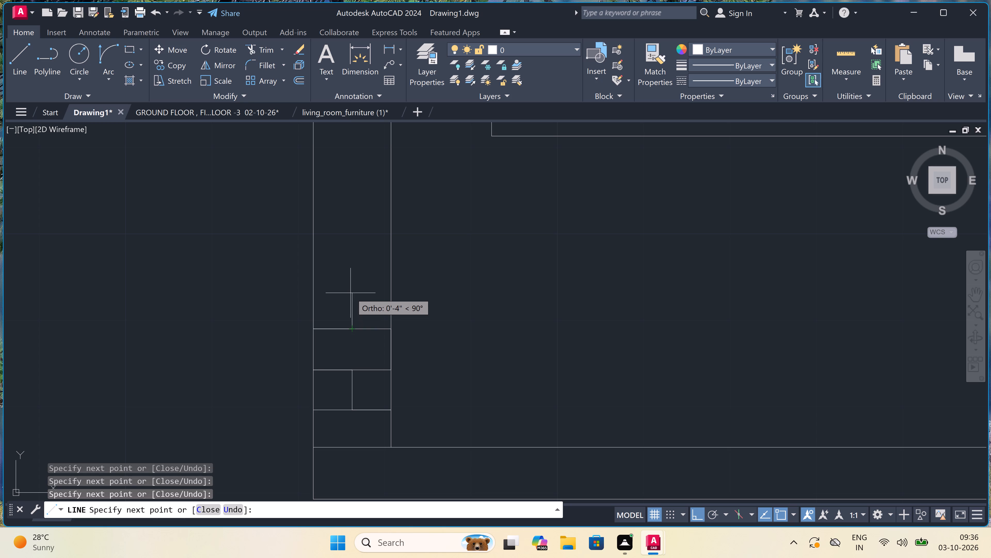
double_click(350, 293)
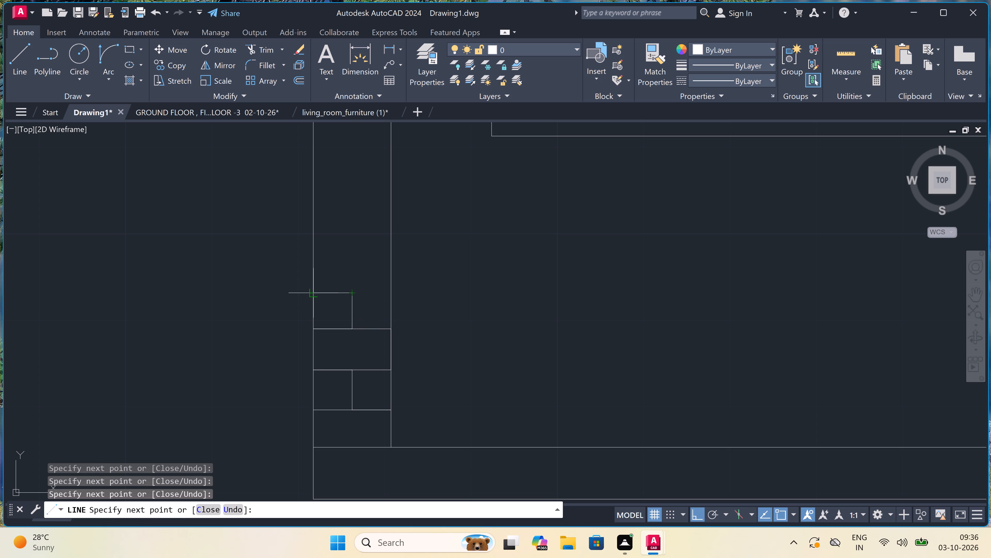
click(311, 292)
drag(311, 292, 314, 292)
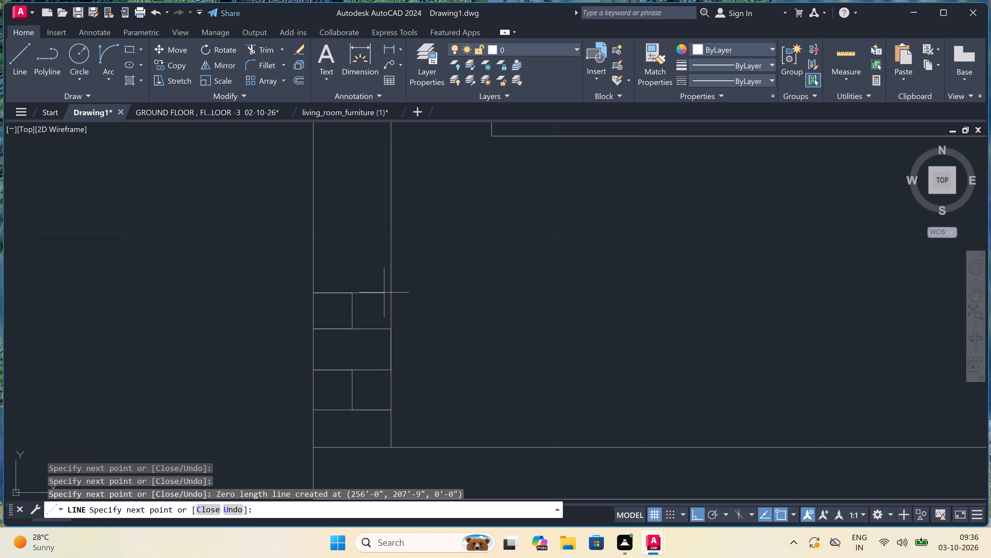
click(390, 292)
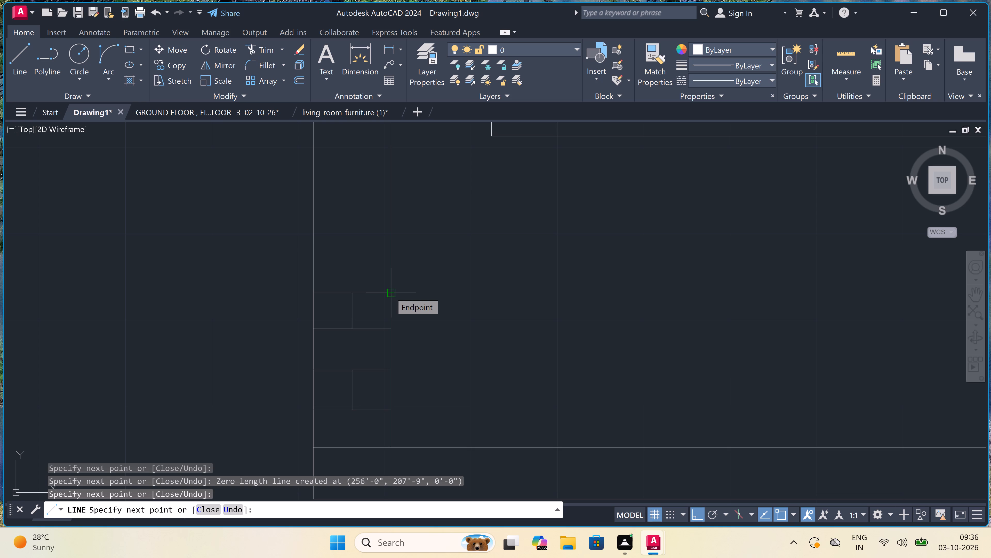
Add another undivided course above, about 3" high, followed by a centrally split course about 4" high across the wall thickness.
scroll(390, 292, down, 3)
scroll(390, 285, up, 5)
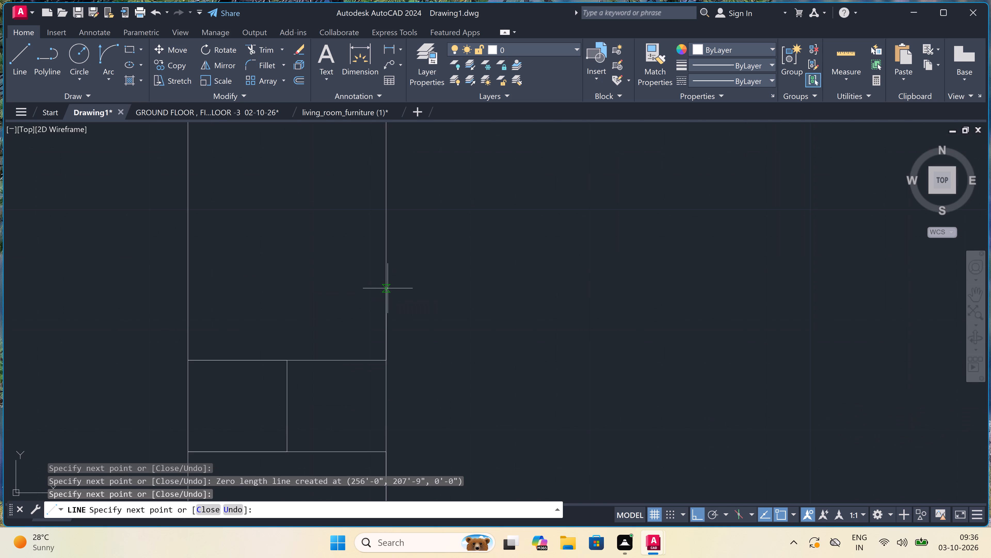
double_click(387, 287)
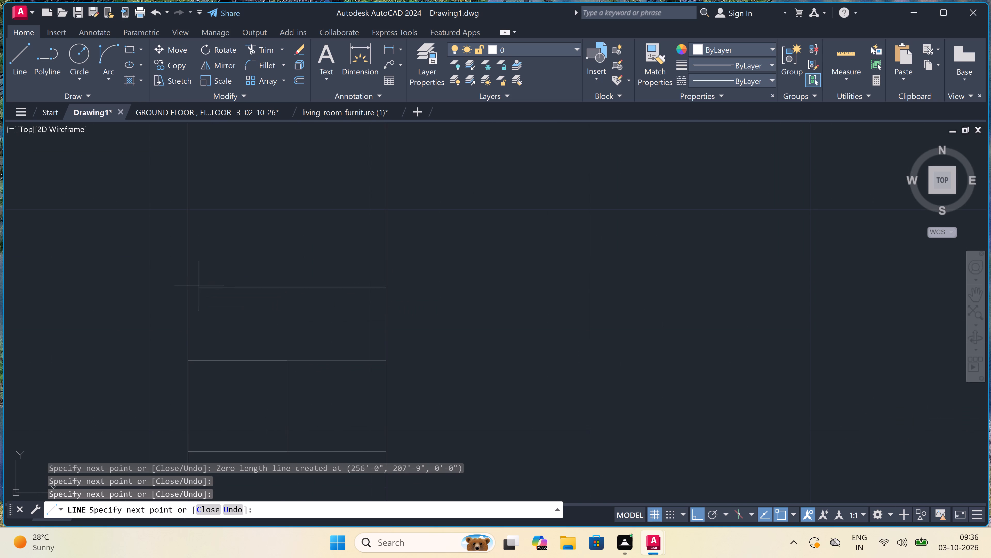
triple_click(192, 287)
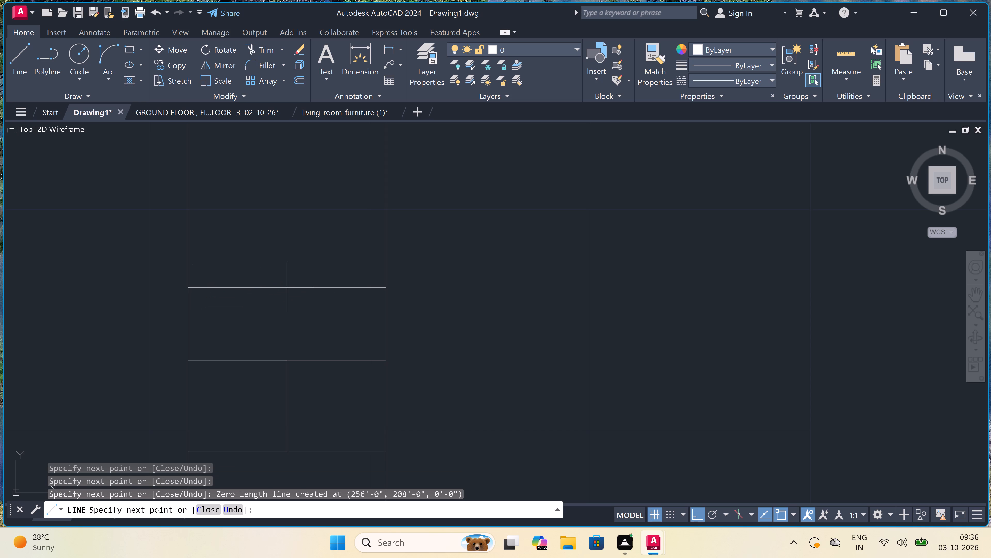
click(290, 288)
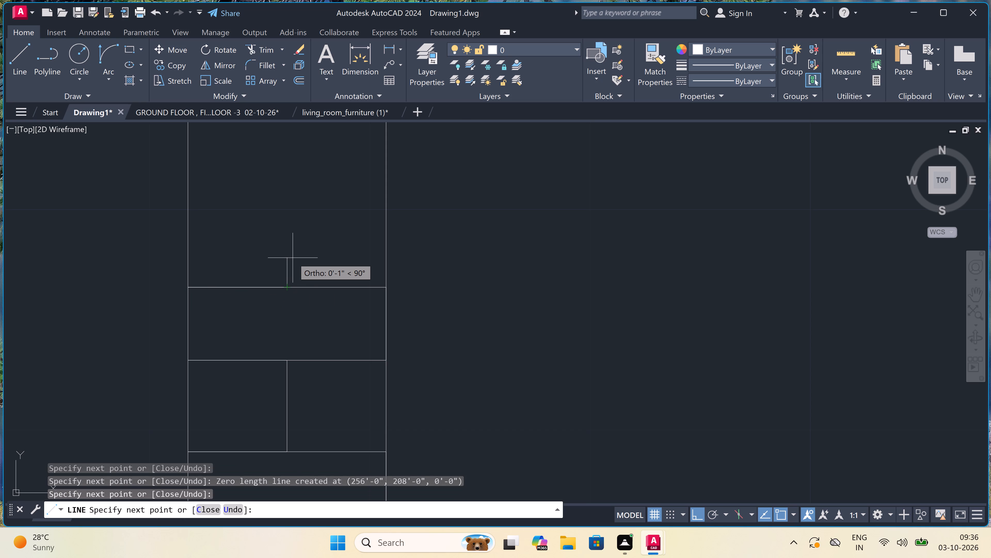
double_click(292, 202)
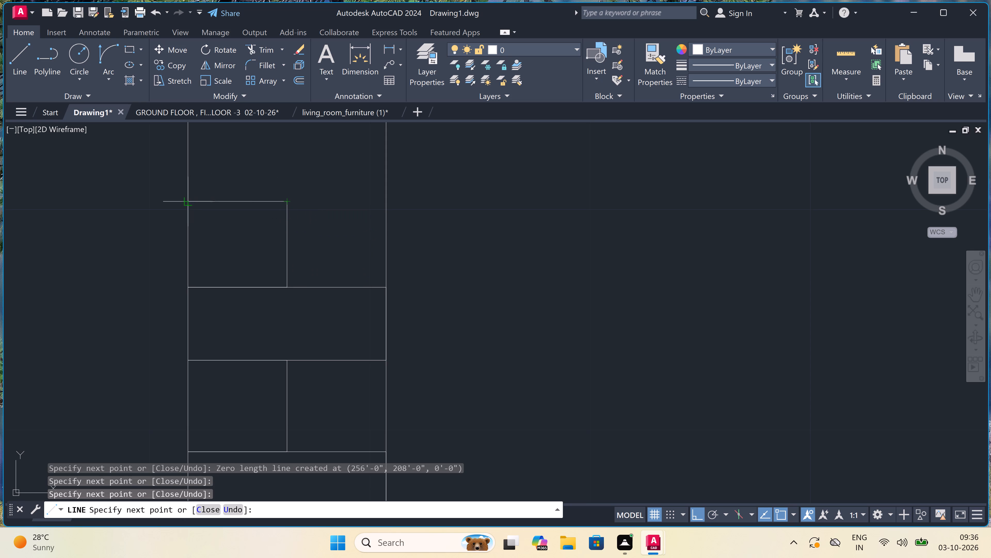
click(183, 200)
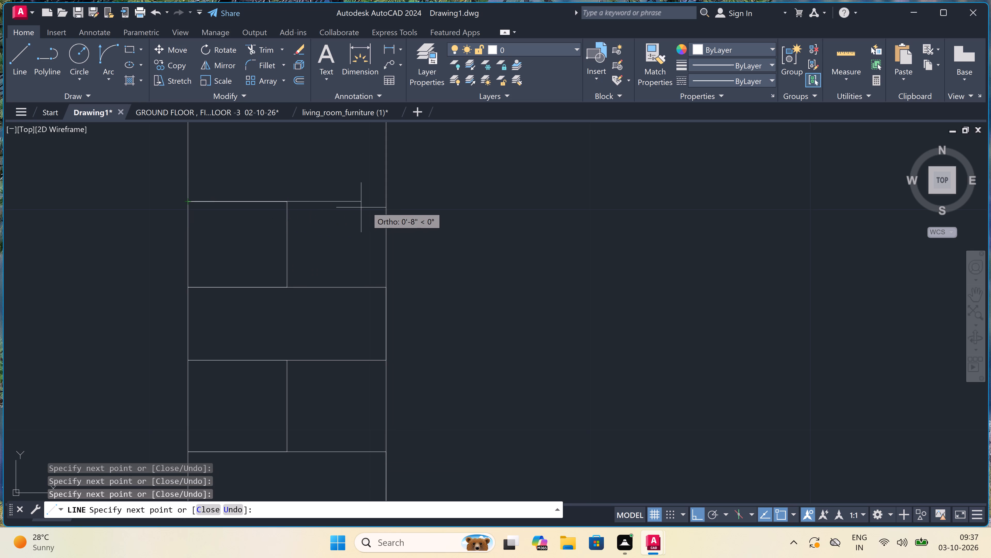
click(383, 201)
Add the next pair of courses up the same wall: one undivided and one split at the centre, each about 4" high.
scroll(302, 243, down, 5)
scroll(322, 214, up, 5)
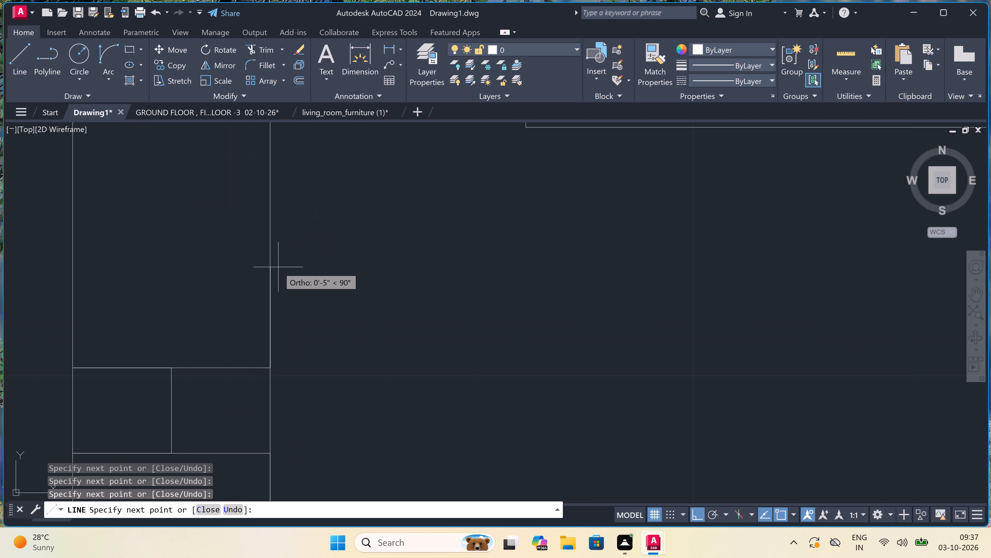
double_click(271, 287)
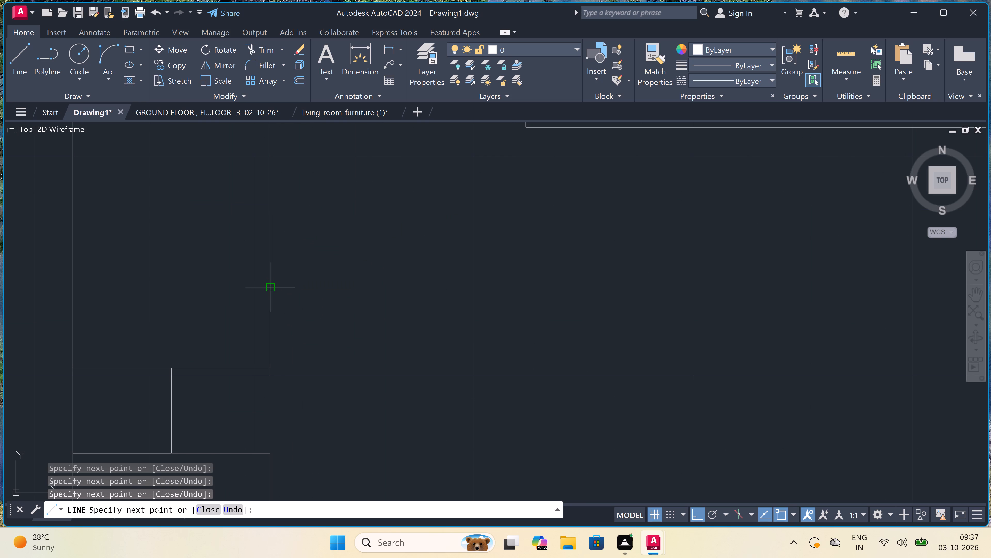
triple_click(70, 289)
click(173, 288)
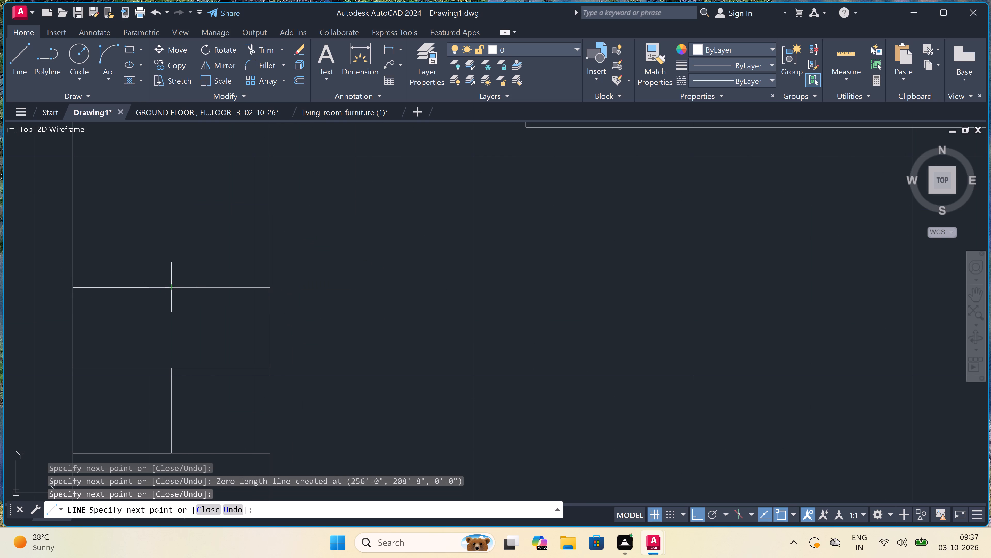
double_click(175, 207)
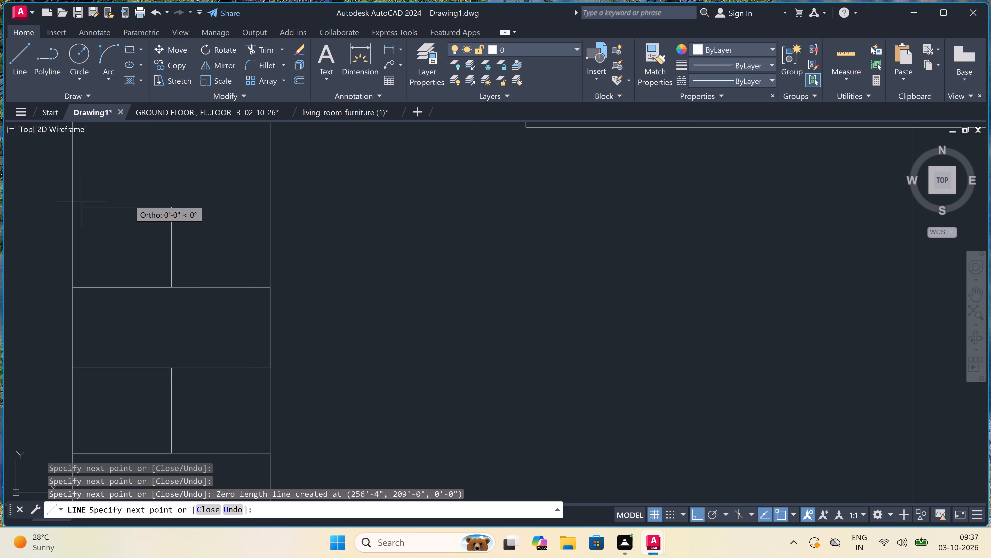
click(73, 211)
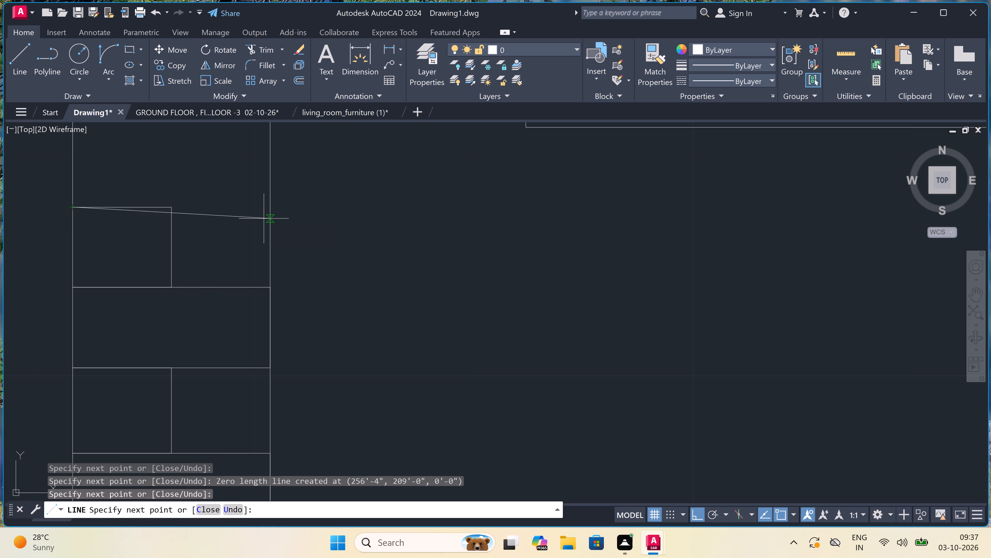
click(271, 209)
Continue the brickwork up SECTION-A's ground-floor outer wall with one undivided course and one centrally split course, each about 5" high.
scroll(271, 209, down, 6)
scroll(279, 184, up, 5)
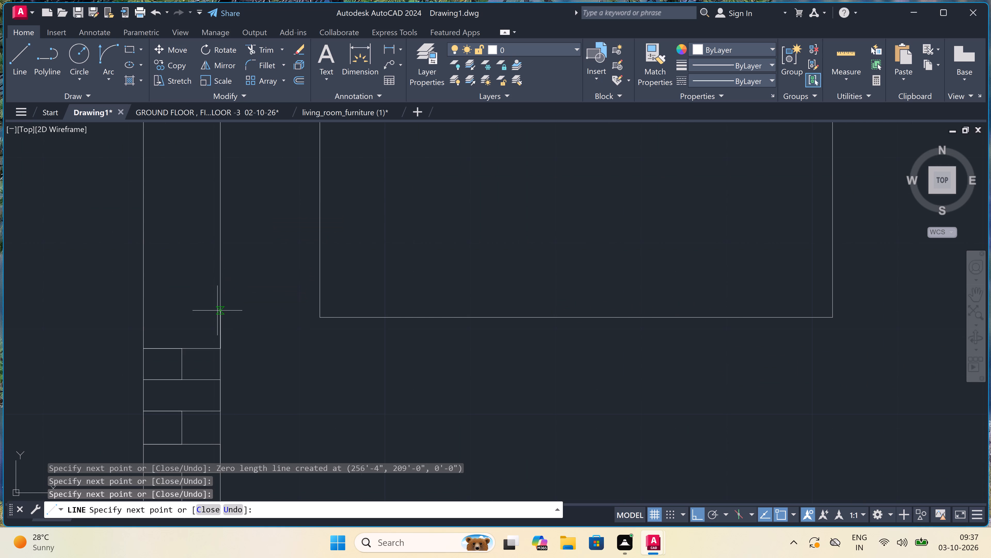
double_click(218, 305)
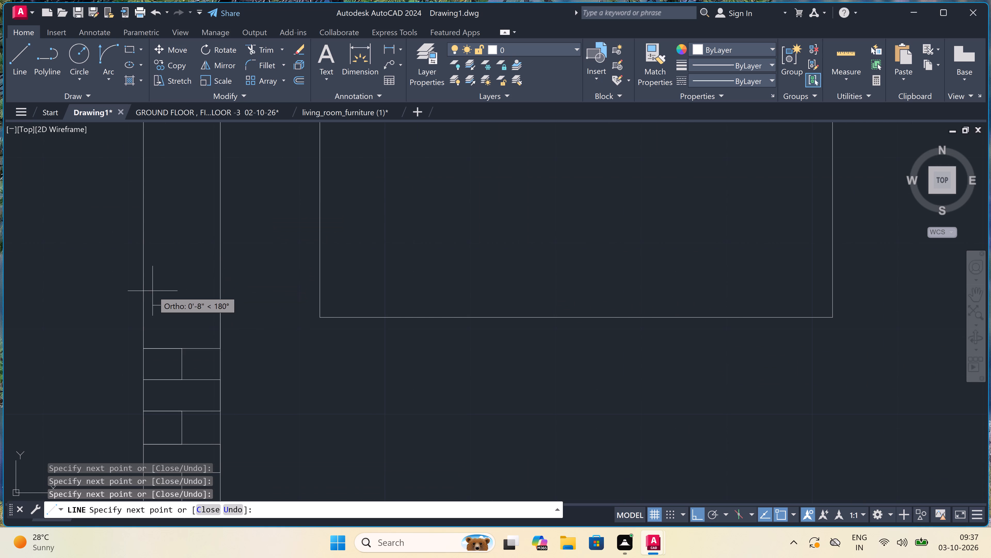
triple_click(146, 302)
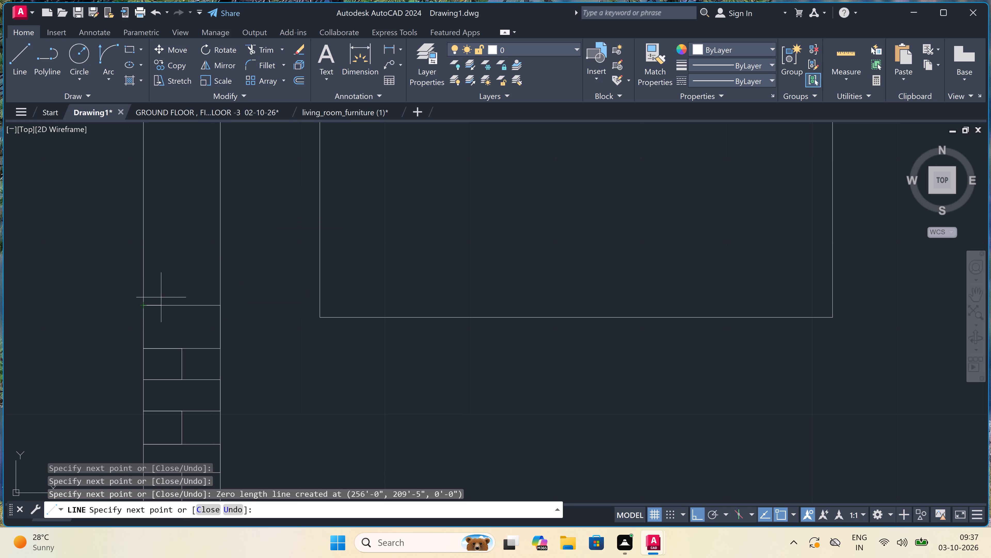
double_click(181, 305)
click(183, 265)
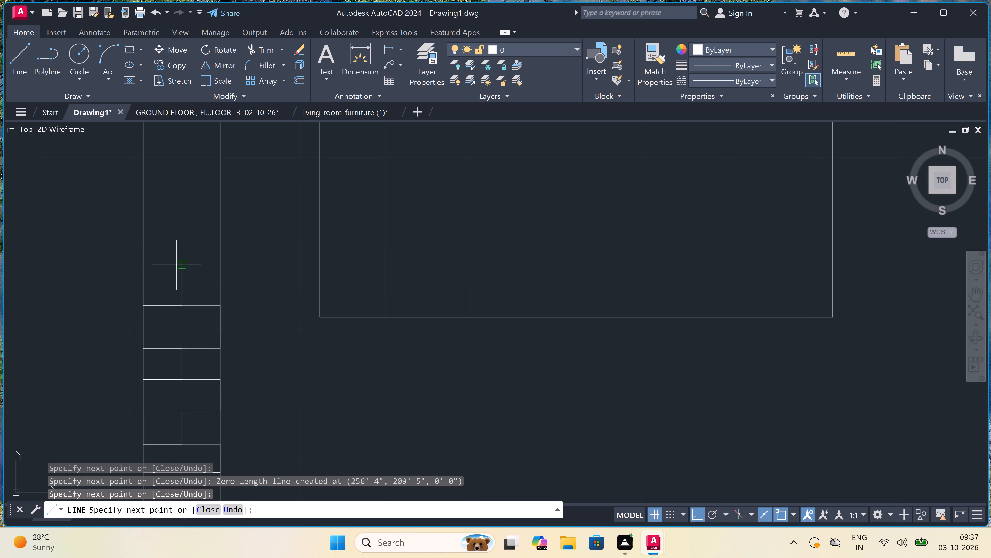
double_click(145, 265)
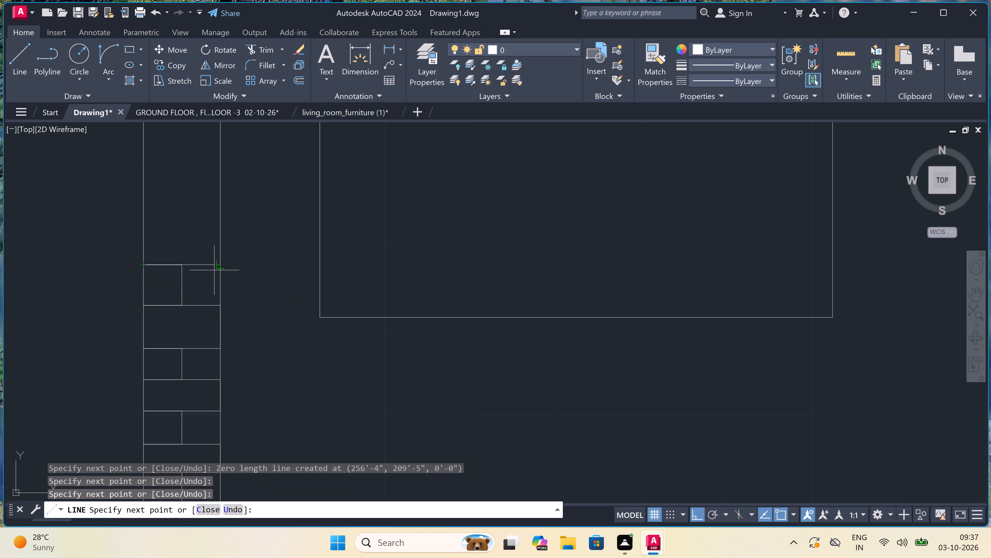
double_click(216, 270)
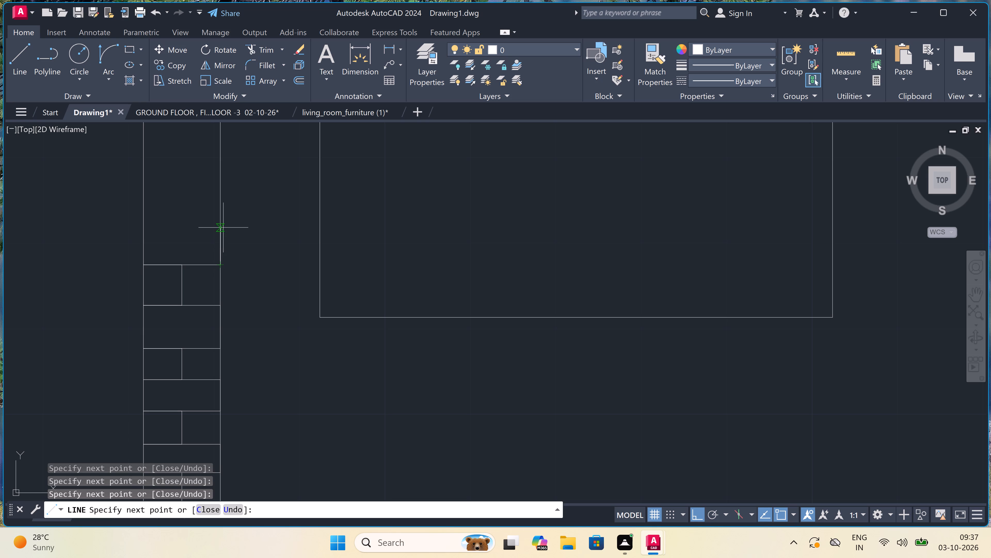
Add the next undivided course and centrally split course up the same wall, each about 5" high.
double_click(223, 223)
click(141, 221)
double_click(180, 226)
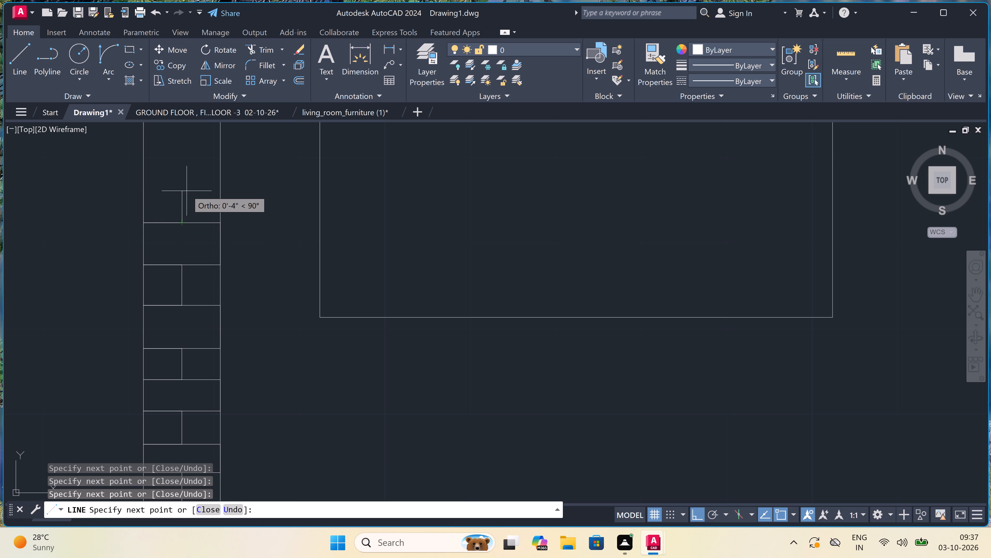
double_click(184, 181)
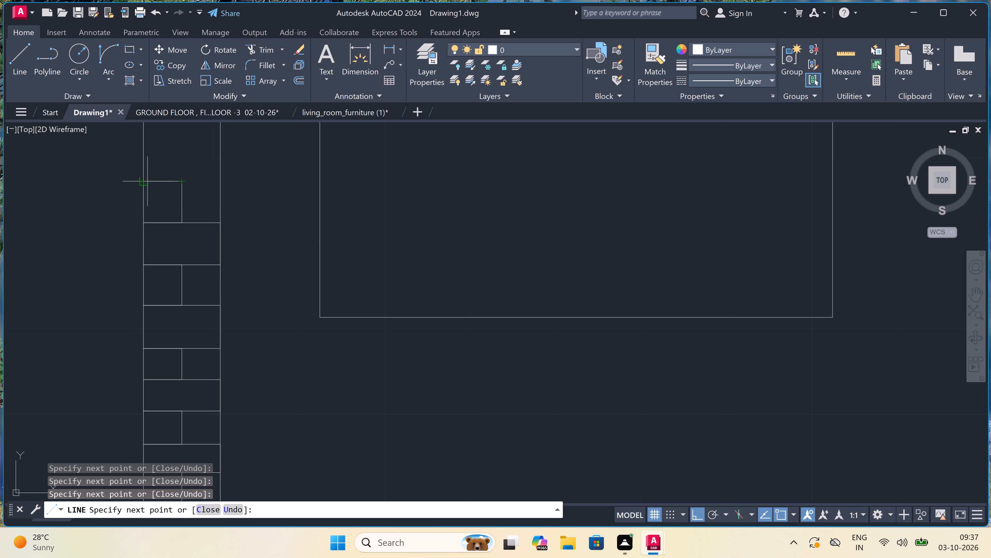
double_click(147, 181)
double_click(217, 182)
Add an undivided course about 4" high above, followed by a course about 4" high split by a central vertical joint.
scroll(217, 182, down, 8)
scroll(221, 162, up, 5)
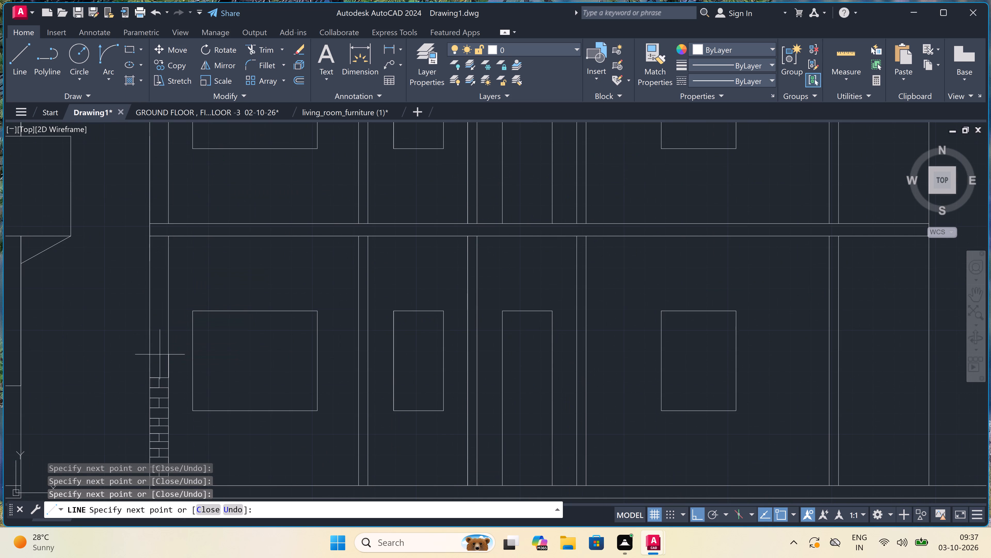
scroll(156, 367, up, 4)
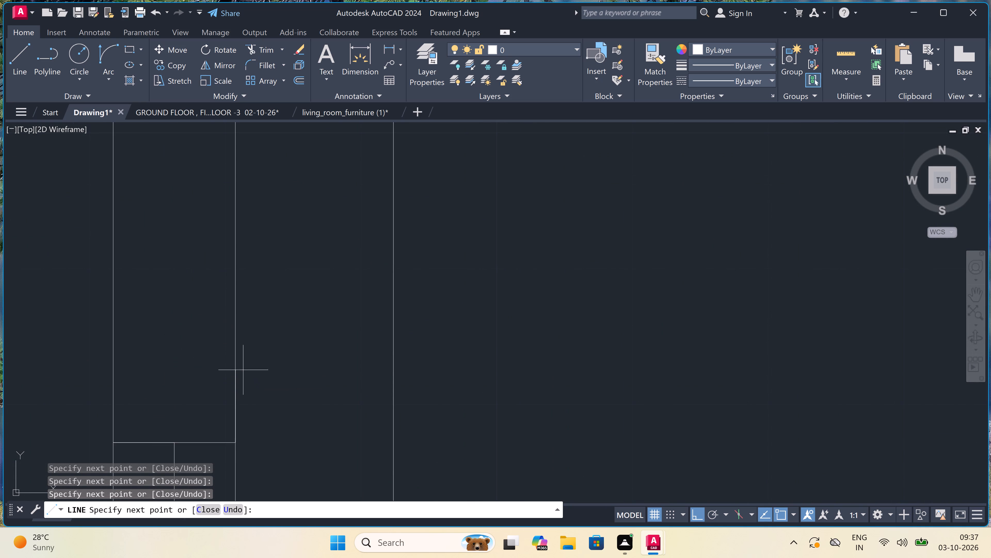
click(230, 389)
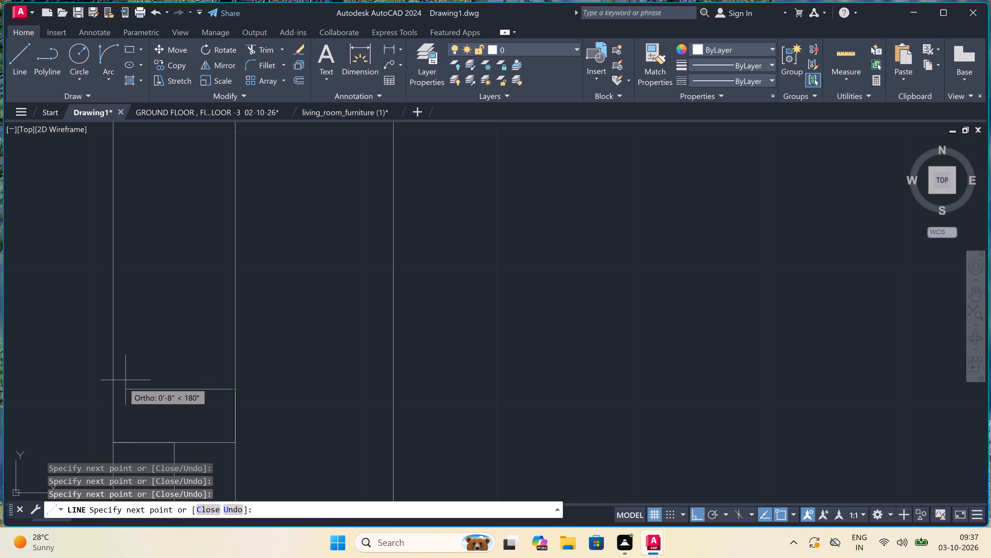
double_click(116, 388)
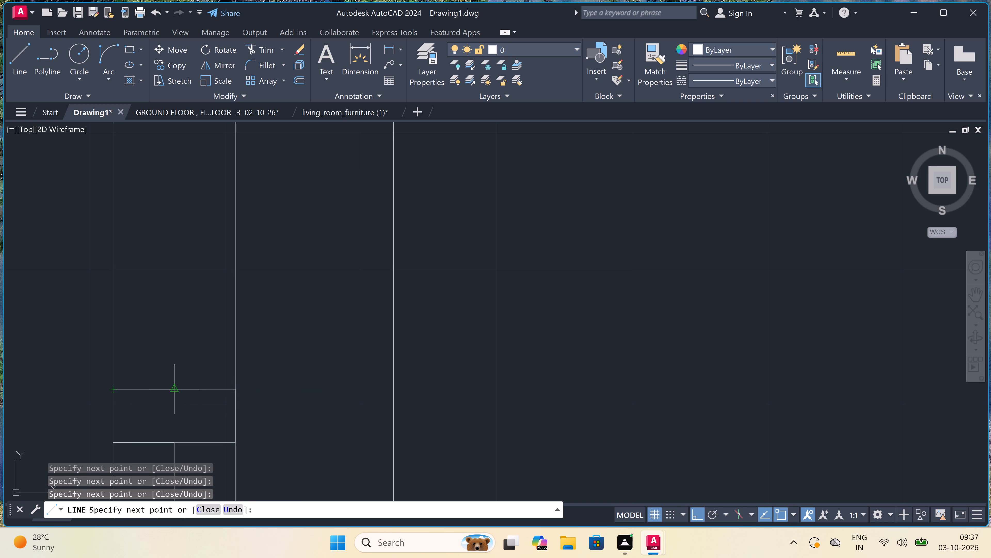
double_click(174, 389)
click(176, 331)
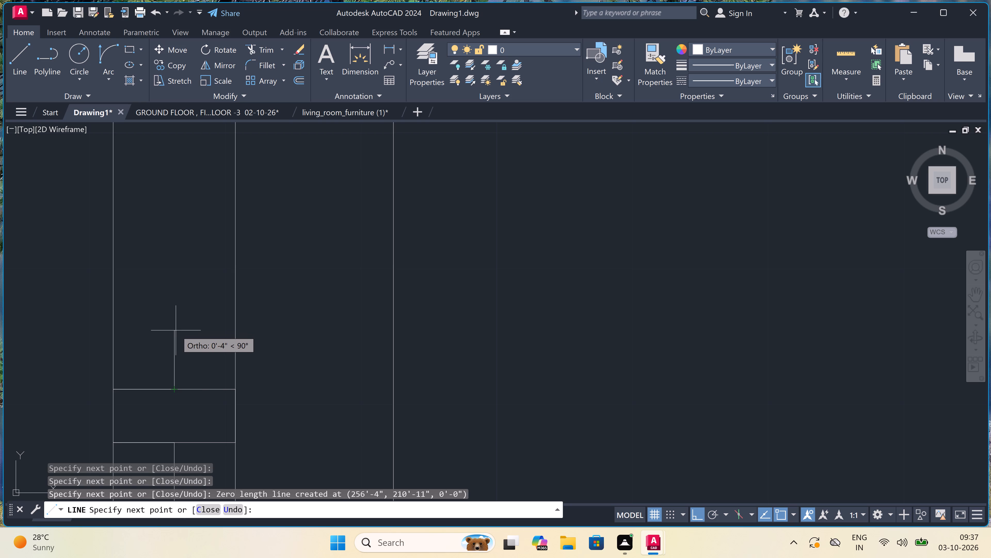
double_click(115, 331)
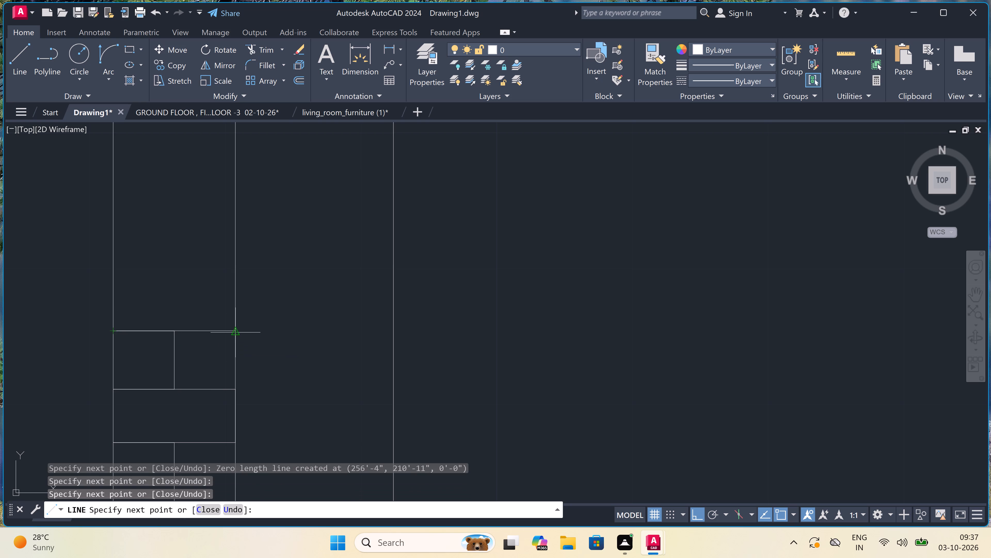
click(239, 332)
Draw another pair of courses across the wall thickness, one undivided and one centrally split, each about 4" high.
click(239, 281)
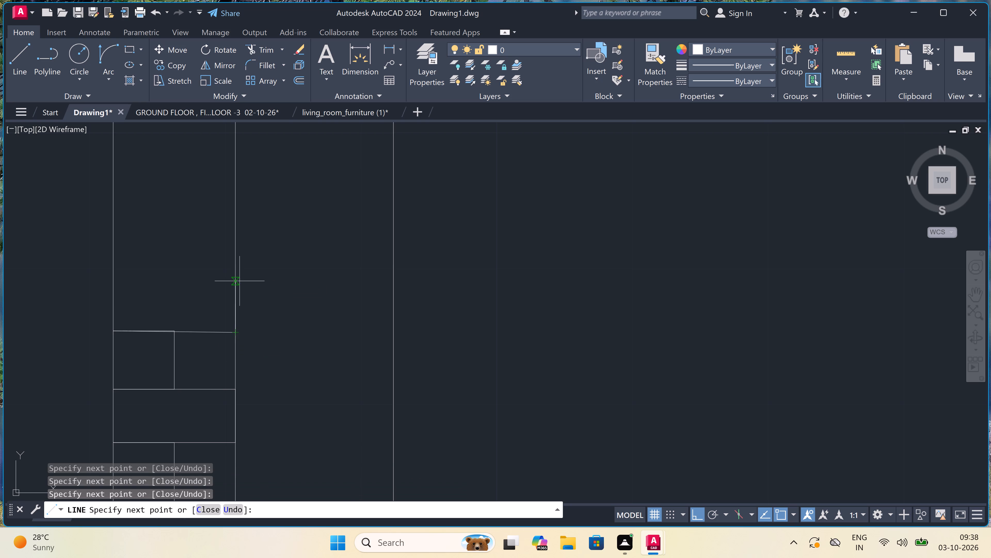
double_click(115, 280)
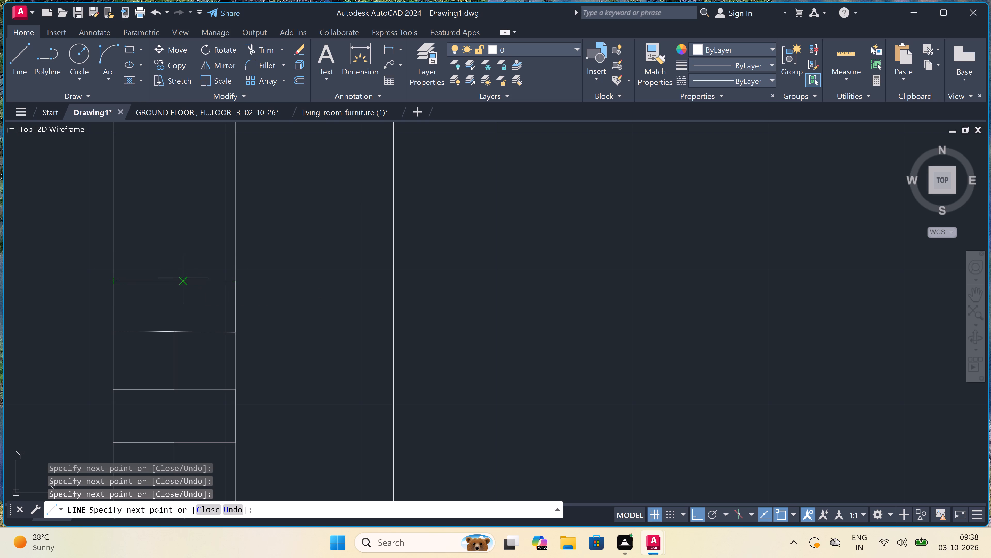
click(177, 282)
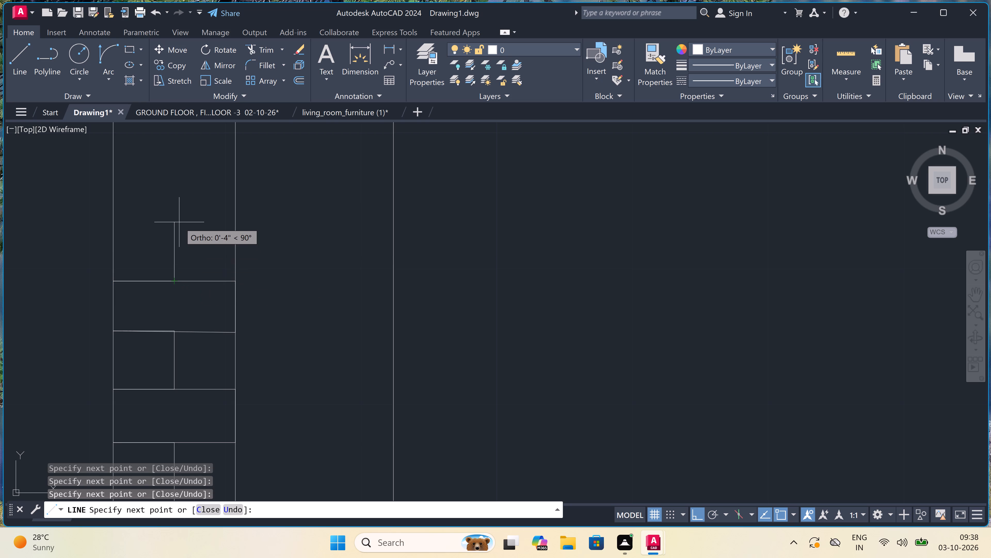
click(175, 231)
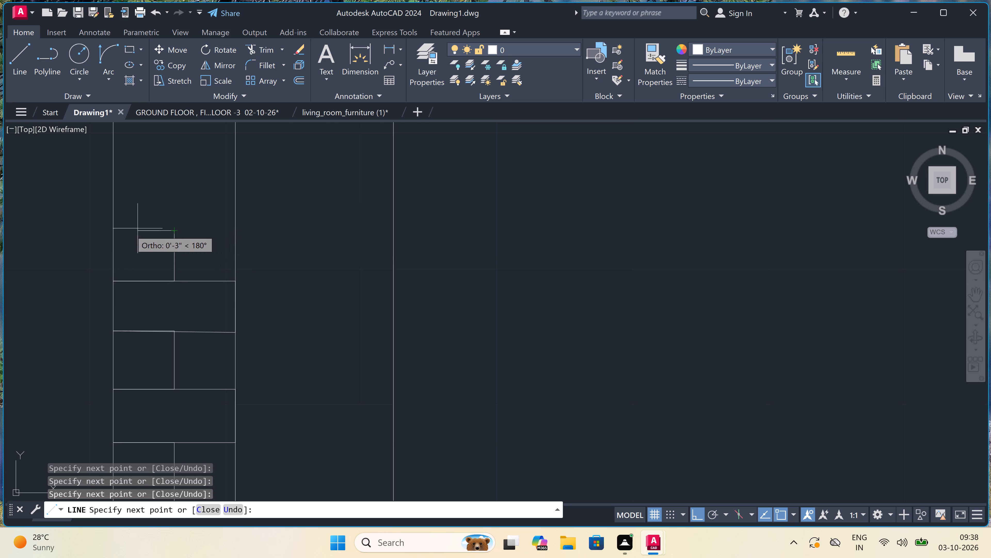
double_click(117, 231)
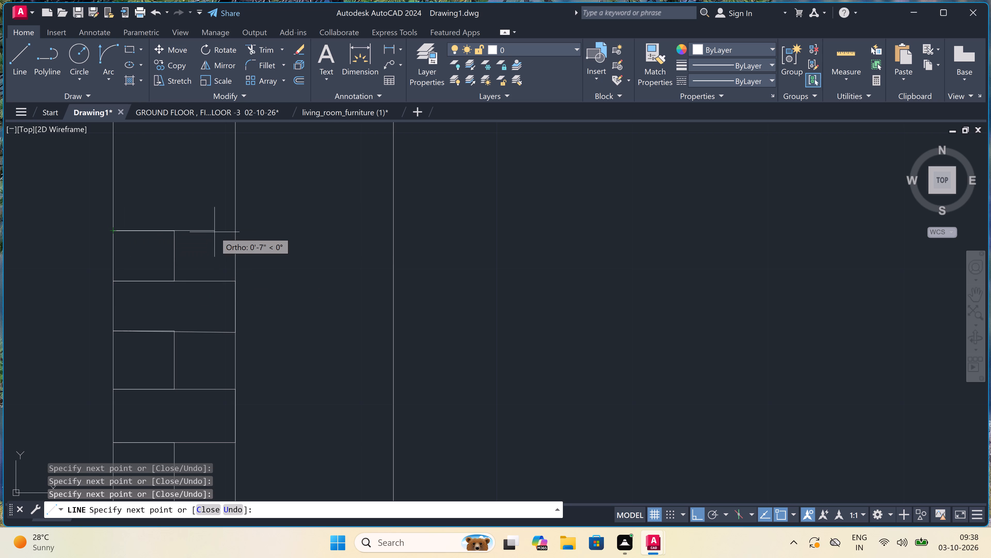
double_click(240, 231)
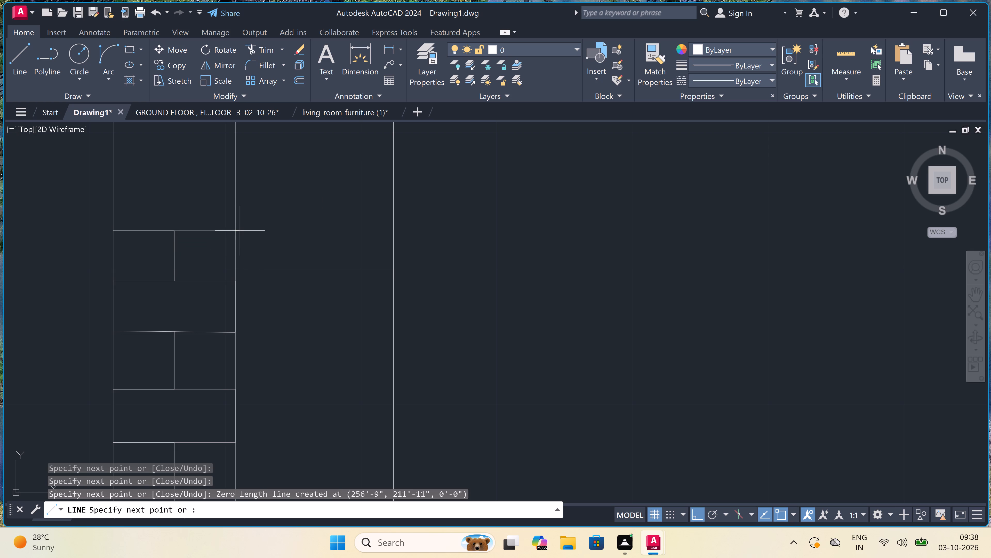
Extend the brick pattern upward with an undivided course about 4" high and a centrally split course about 5" high.
double_click(237, 175)
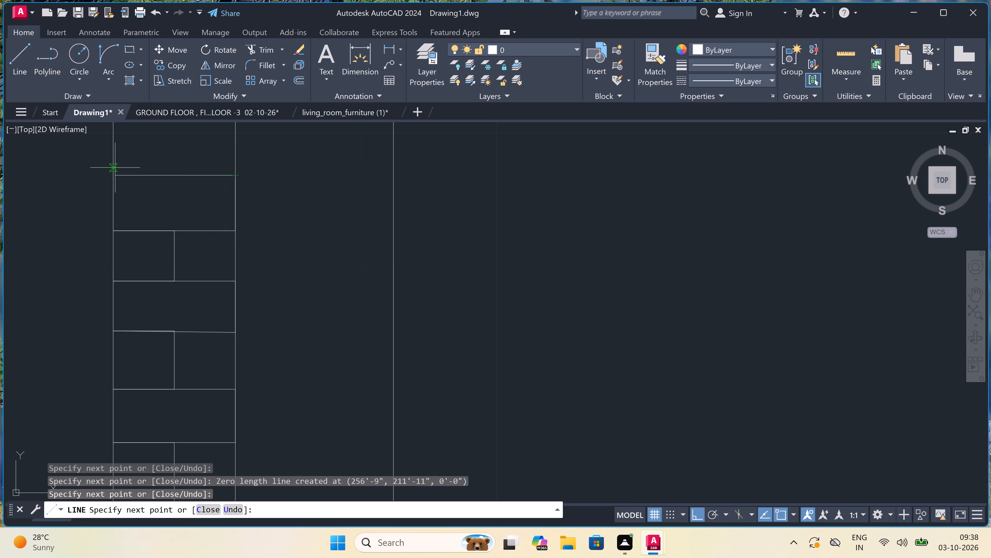
click(113, 173)
scroll(122, 177, down, 8)
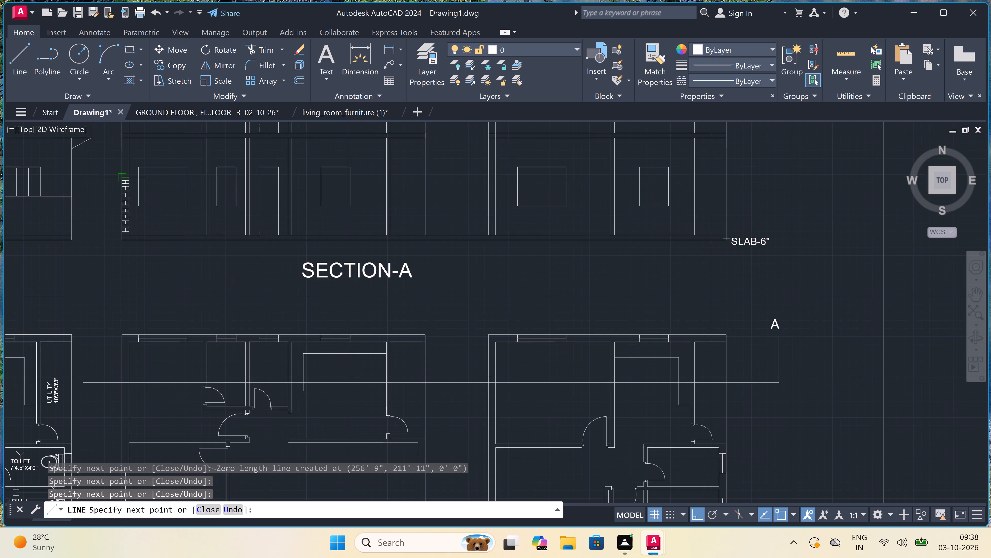
scroll(122, 160, up, 5)
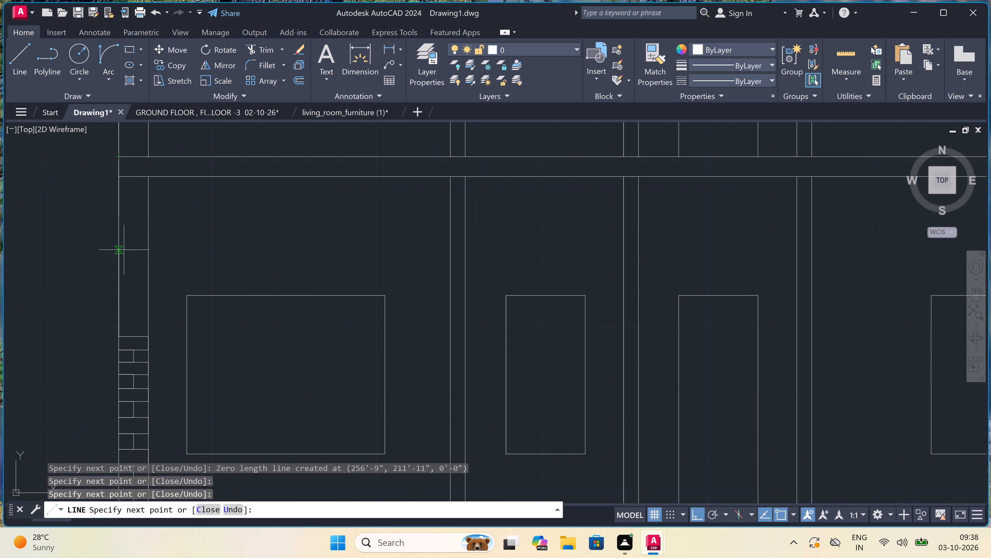
scroll(114, 315, up, 1)
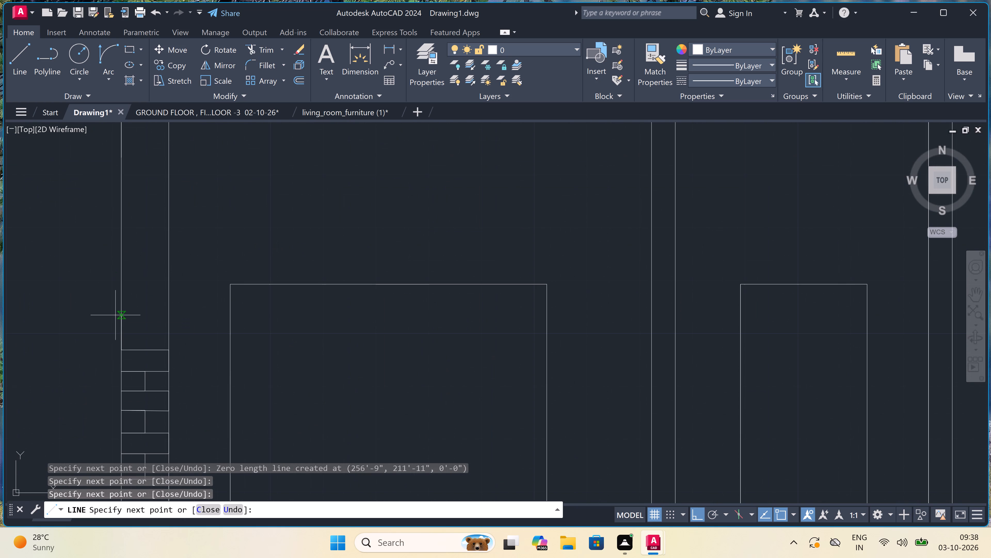
double_click(146, 346)
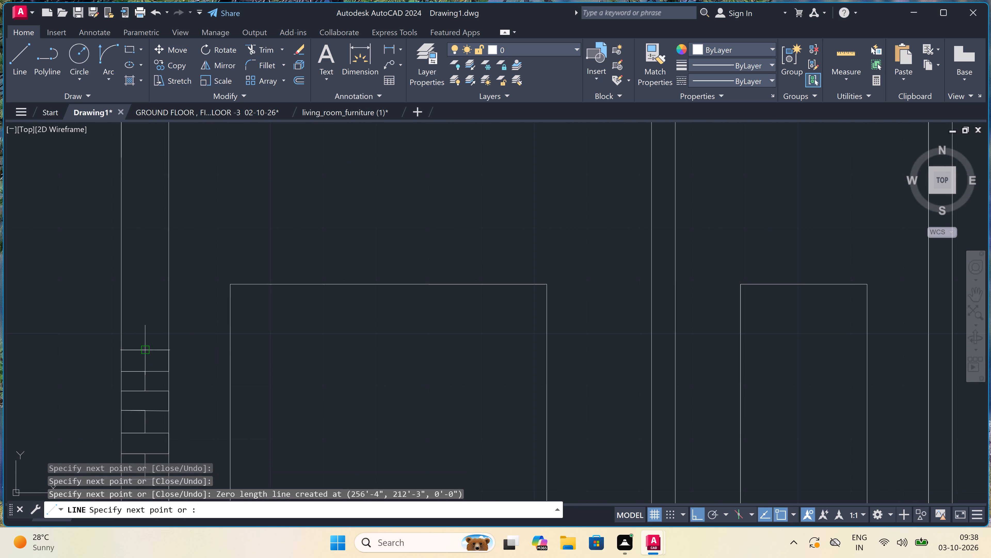
click(148, 321)
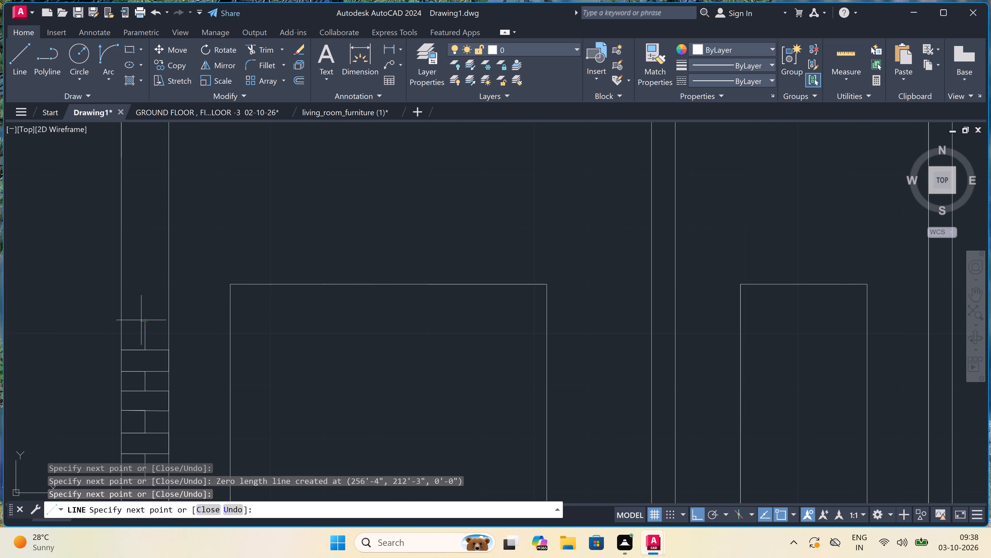
click(120, 321)
double_click(165, 320)
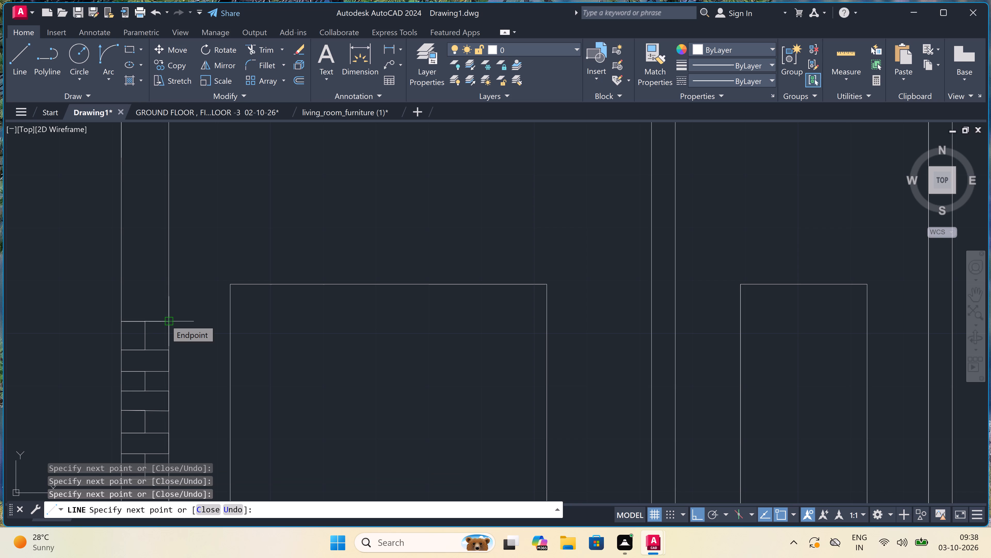
scroll(165, 320, down, 1)
scroll(165, 320, up, 1)
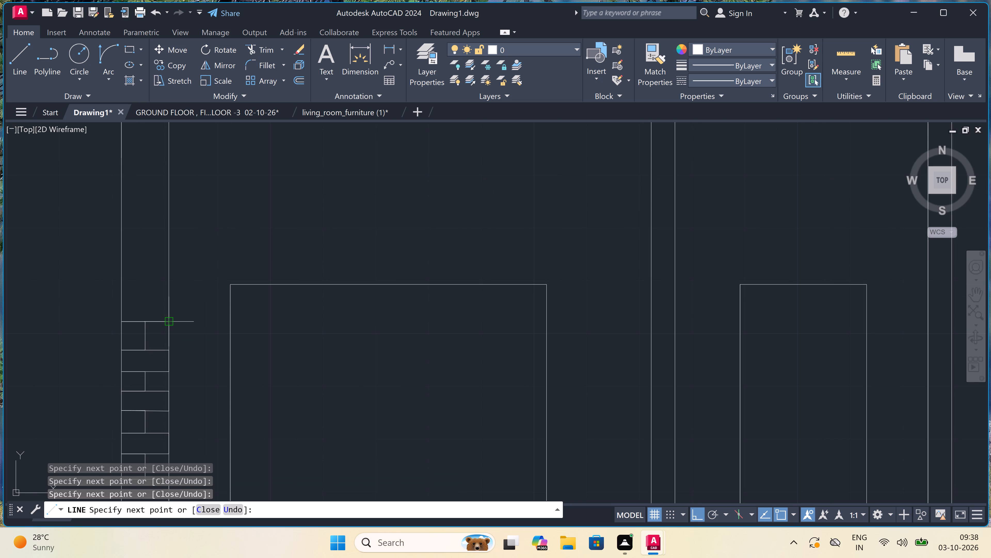
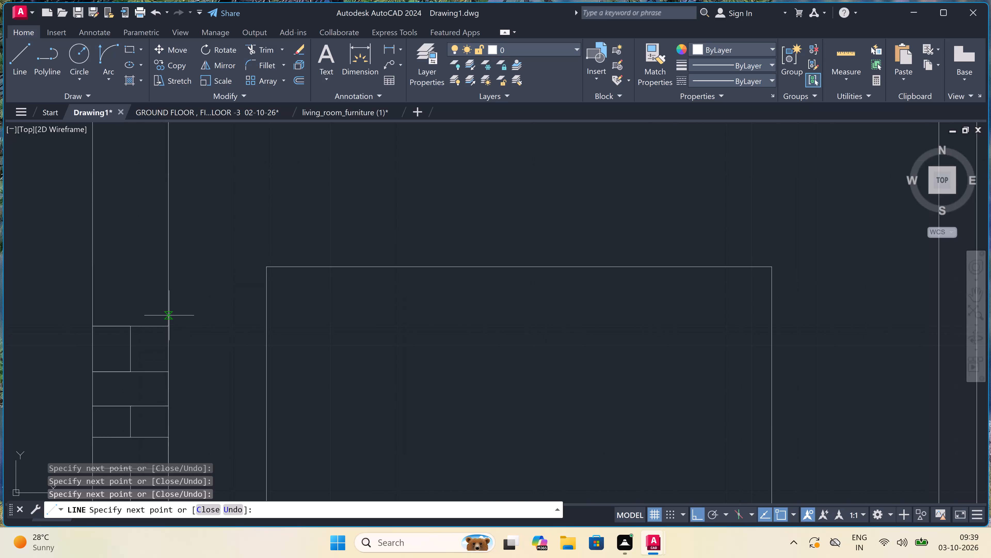
Continue the wall's brick pattern upward with an undivided course and a centrally split course, each about 5" high.
scroll(169, 315, down, 1)
scroll(169, 315, up, 1)
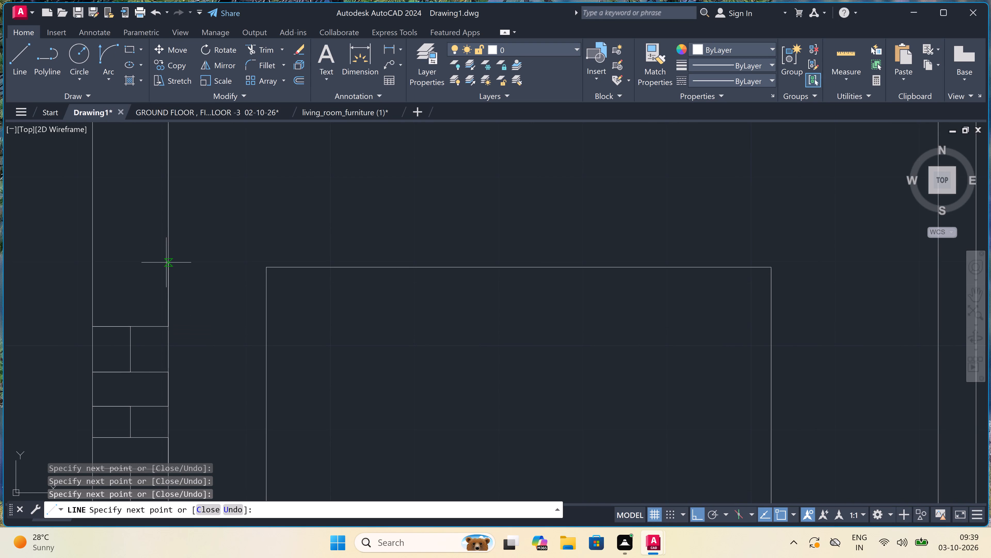
double_click(166, 283)
double_click(89, 280)
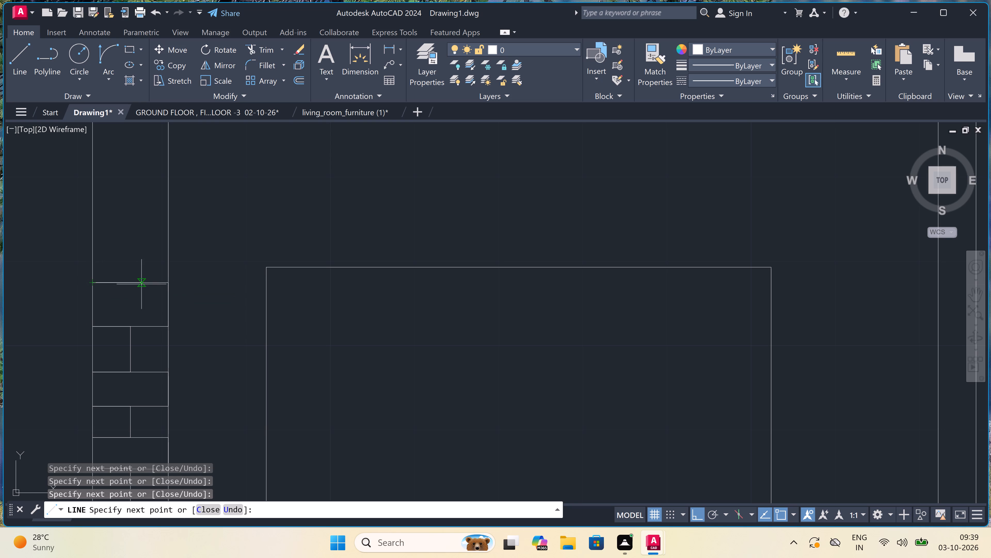
double_click(134, 281)
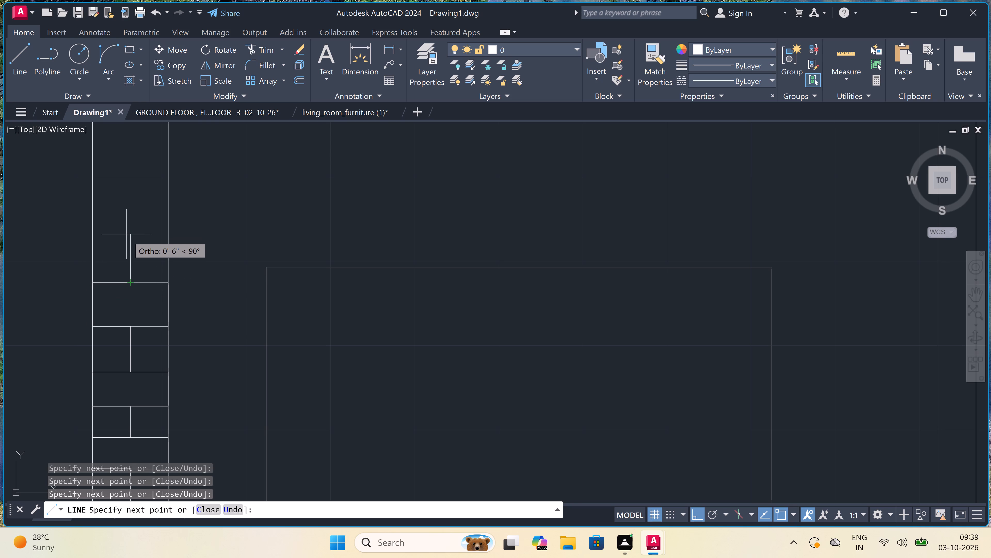
click(127, 238)
double_click(96, 238)
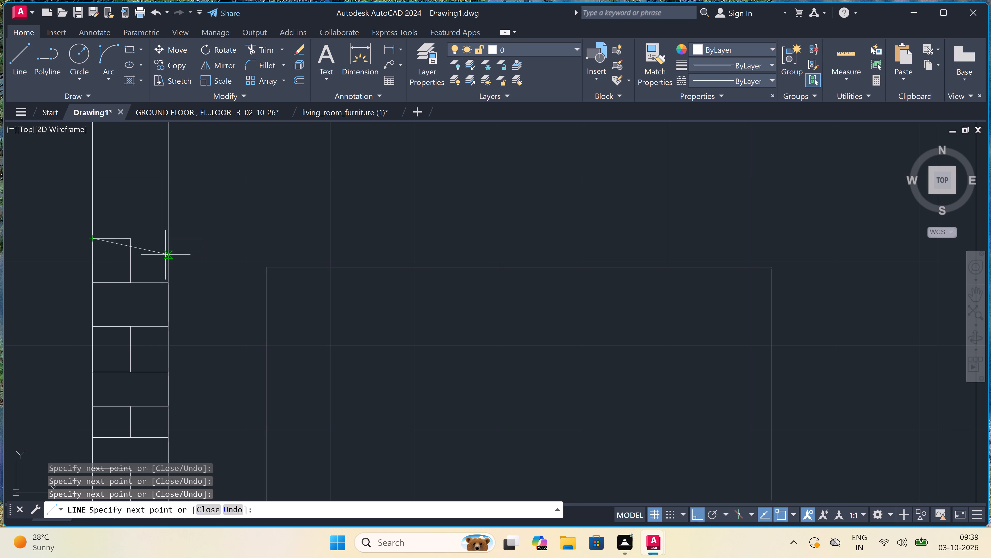
click(169, 236)
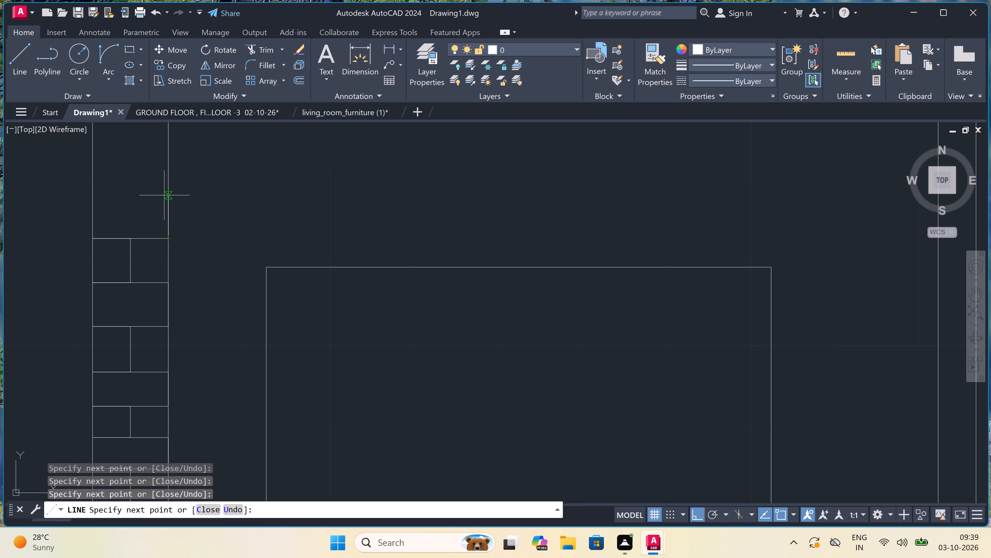
Draw another undivided course about 5" high across the wall thickness, and end the line run.
double_click(165, 192)
click(94, 191)
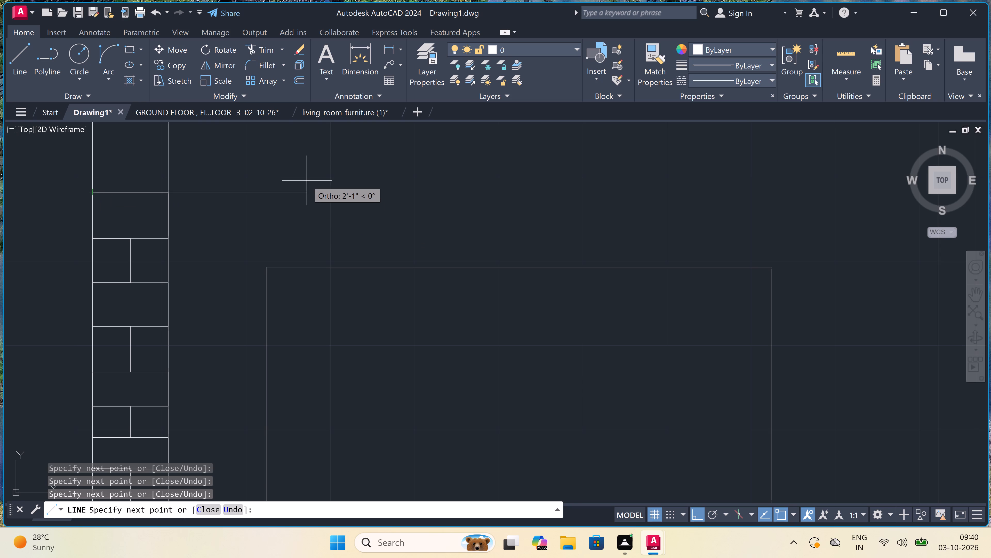
key(Escape)
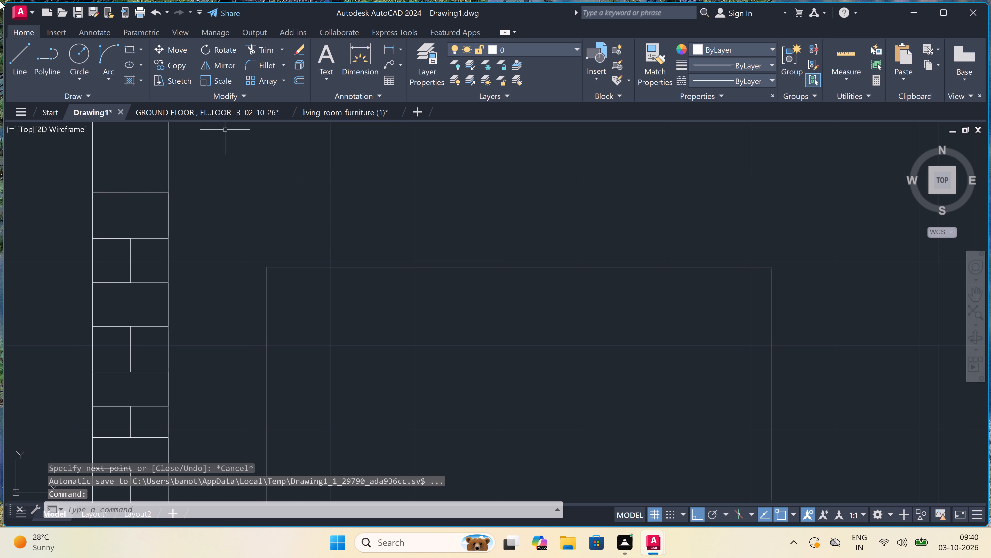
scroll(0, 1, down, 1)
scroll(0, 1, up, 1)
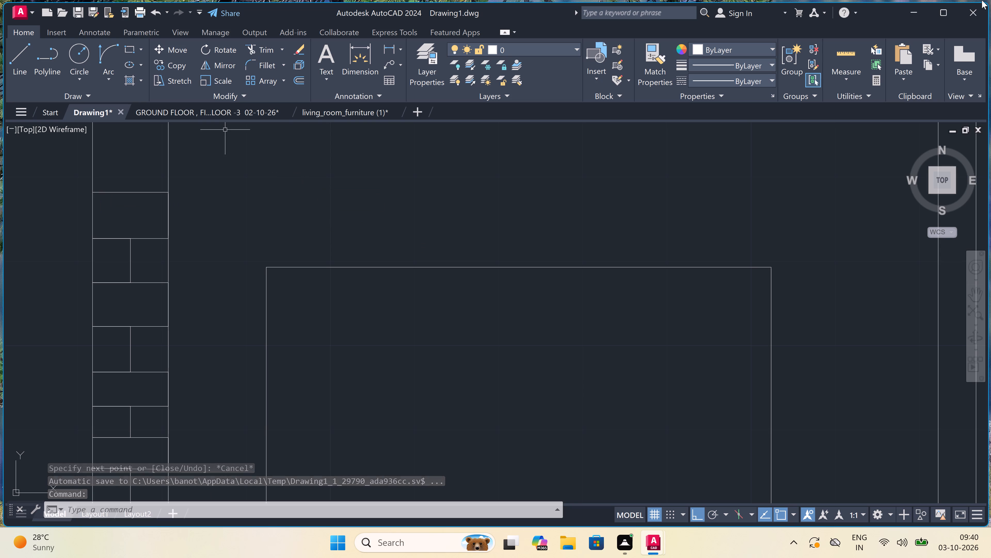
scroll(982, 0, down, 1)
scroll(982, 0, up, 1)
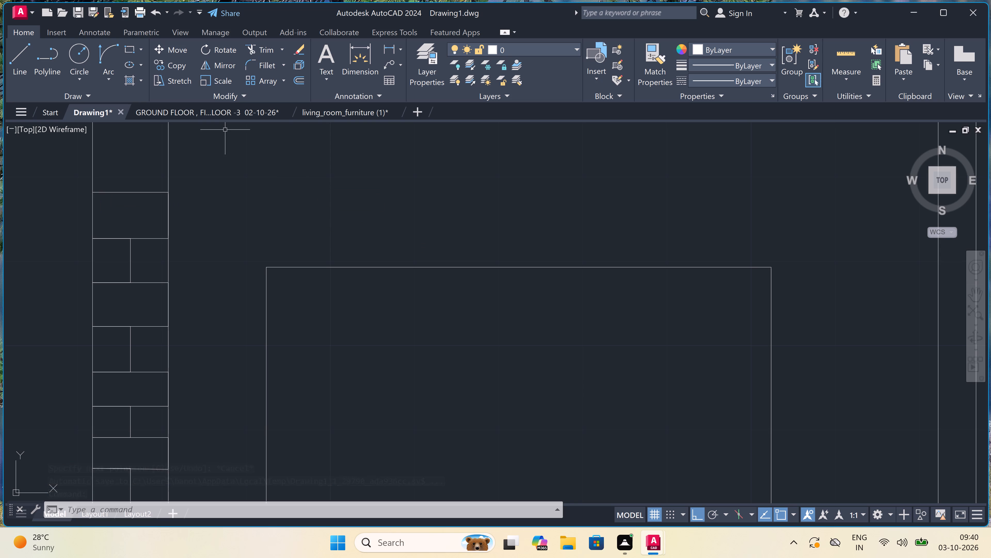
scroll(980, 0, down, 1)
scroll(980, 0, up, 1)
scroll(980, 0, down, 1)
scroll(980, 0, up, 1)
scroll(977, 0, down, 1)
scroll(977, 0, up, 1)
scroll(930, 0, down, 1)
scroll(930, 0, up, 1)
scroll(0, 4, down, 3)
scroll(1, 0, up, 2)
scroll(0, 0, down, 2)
Draw a course about 7" high with a central vertical joint above the topmost undivided course of the wall.
text(L)
key(space)
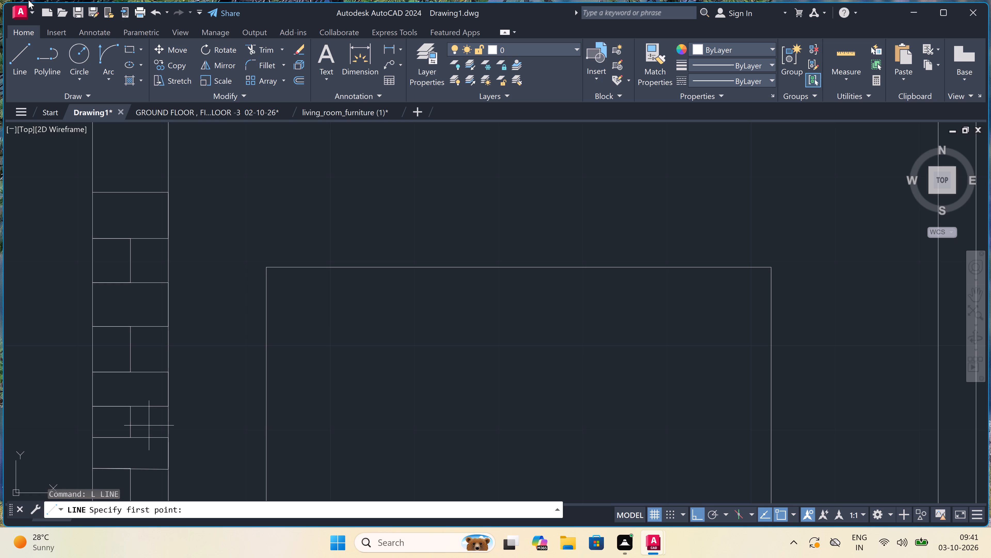
scroll(31, 0, down, 2)
scroll(138, 180, down, 5)
scroll(126, 154, up, 3)
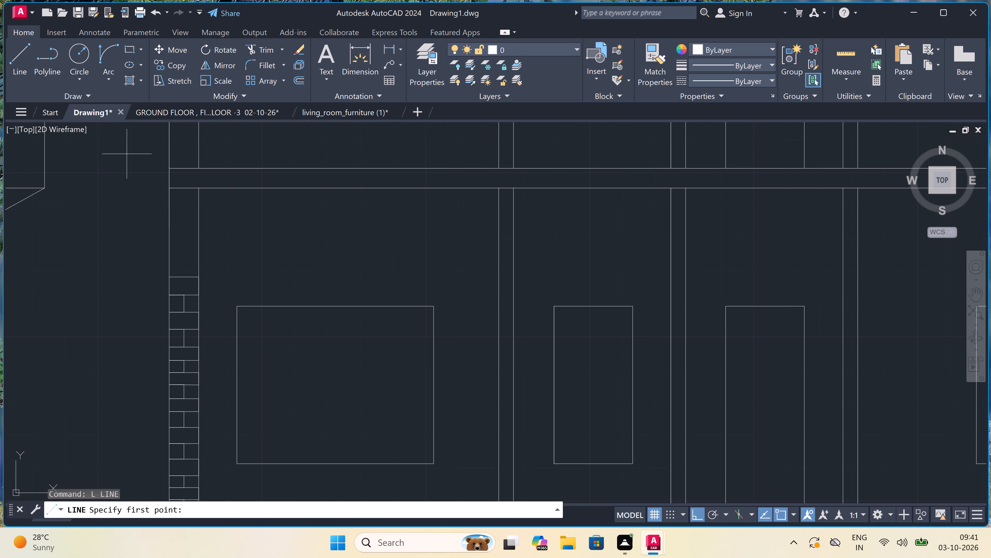
scroll(134, 159, up, 1)
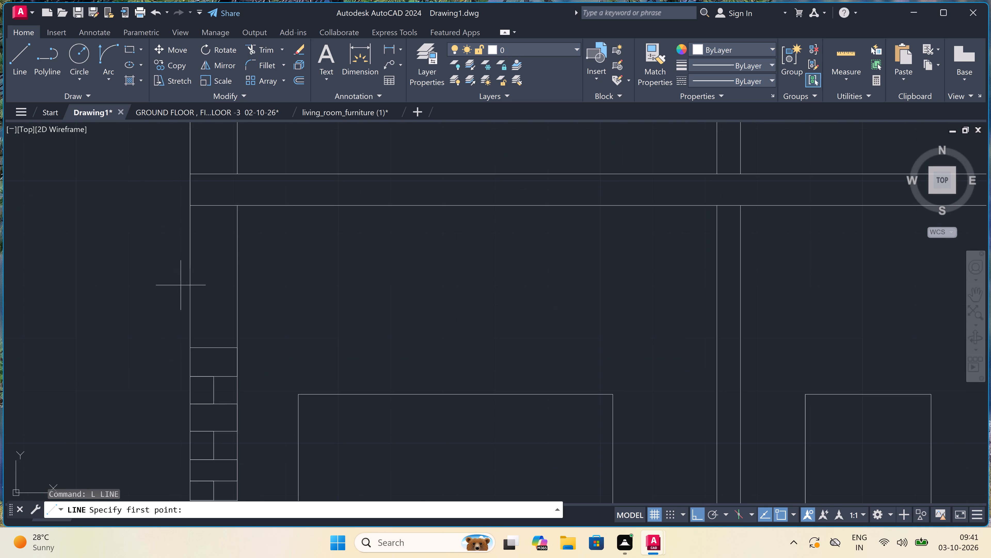
double_click(236, 346)
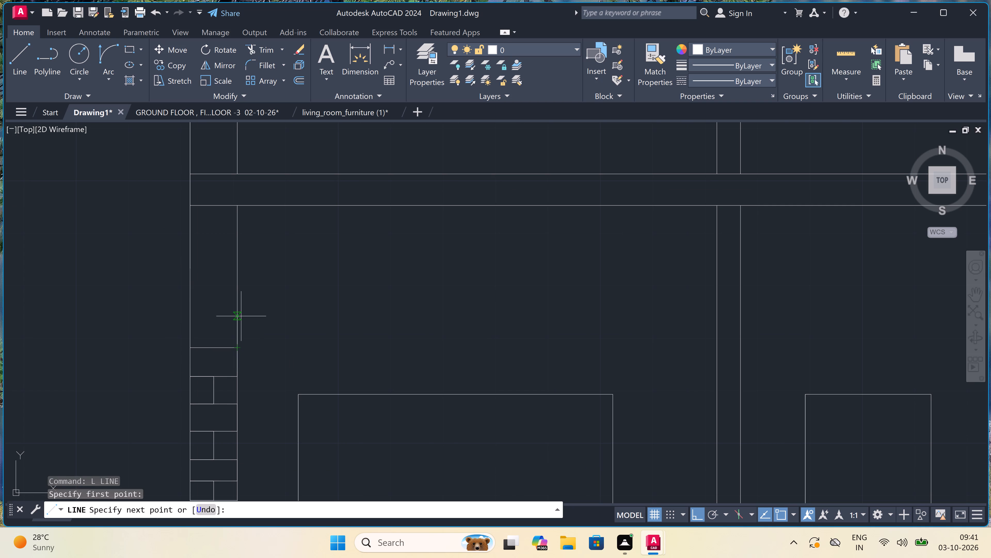
double_click(212, 350)
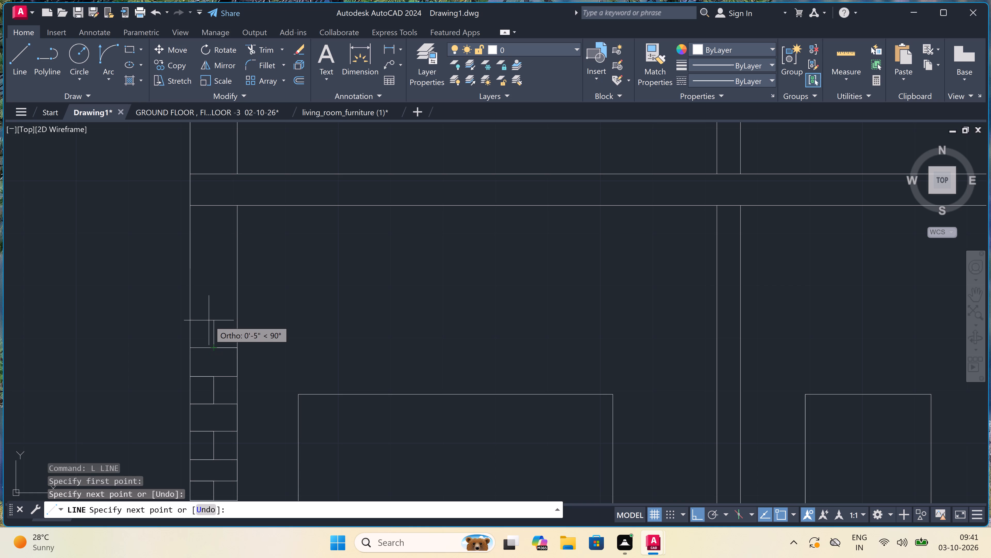
triple_click(212, 311)
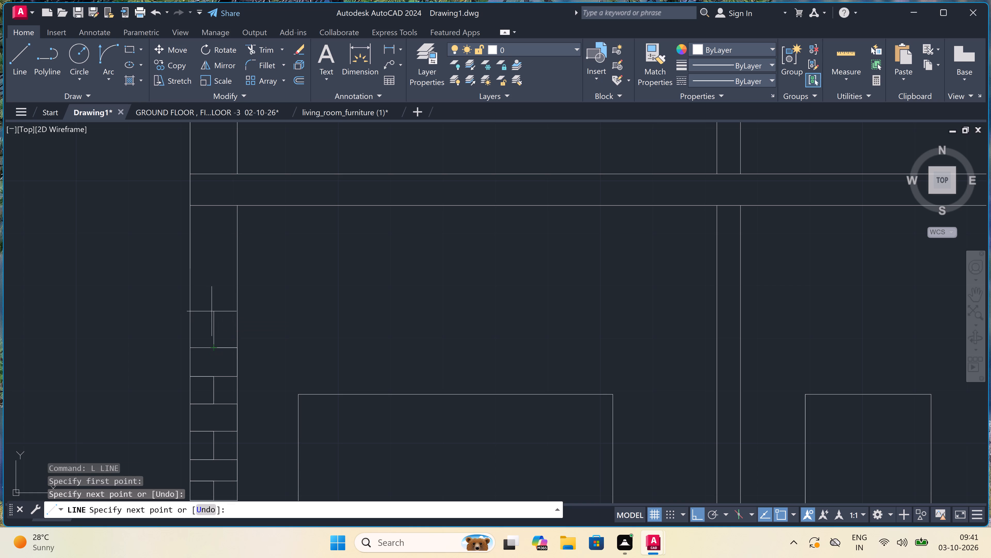
click(188, 313)
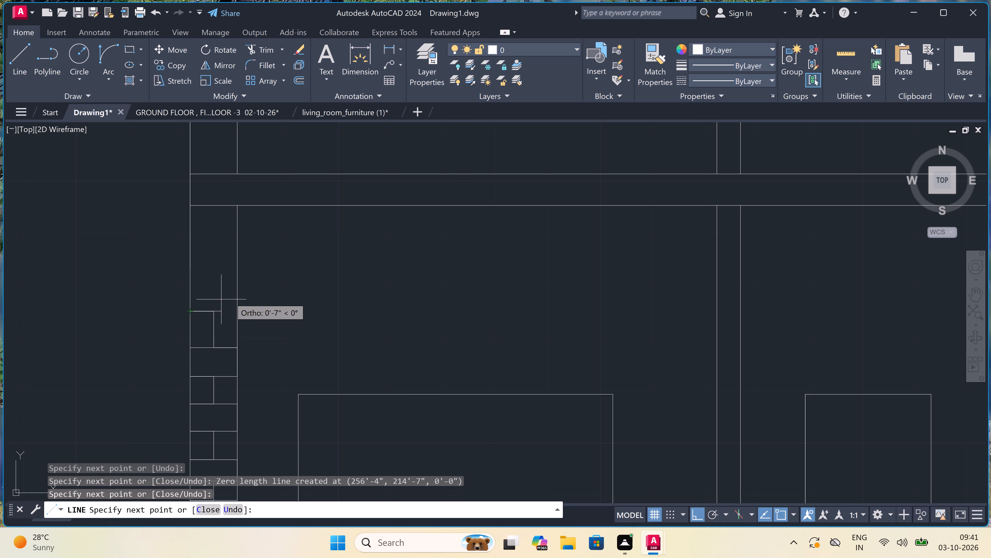
double_click(236, 307)
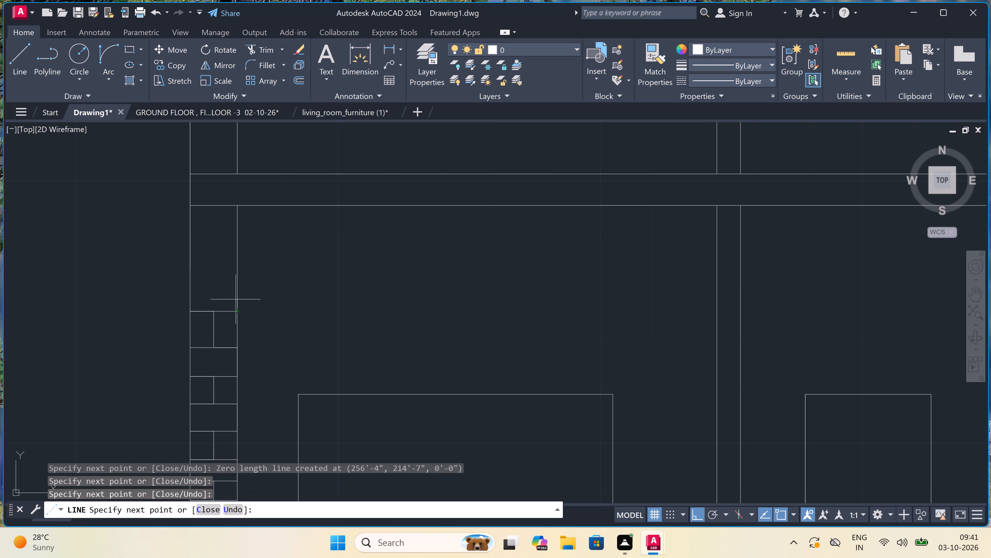
Add an undivided course about 6" high and a centrally split course about 8" high, ending just below the floor slab.
click(235, 279)
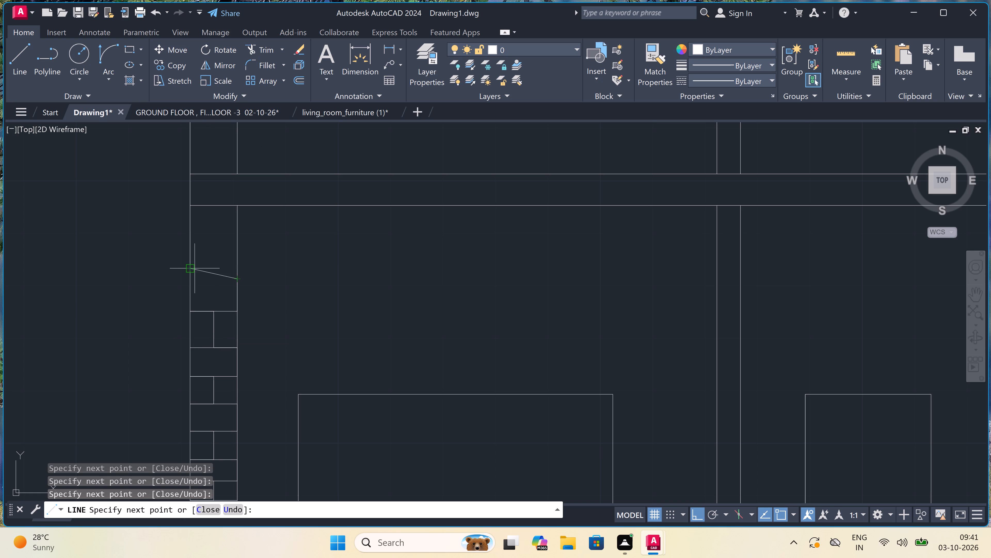
double_click(191, 279)
click(213, 279)
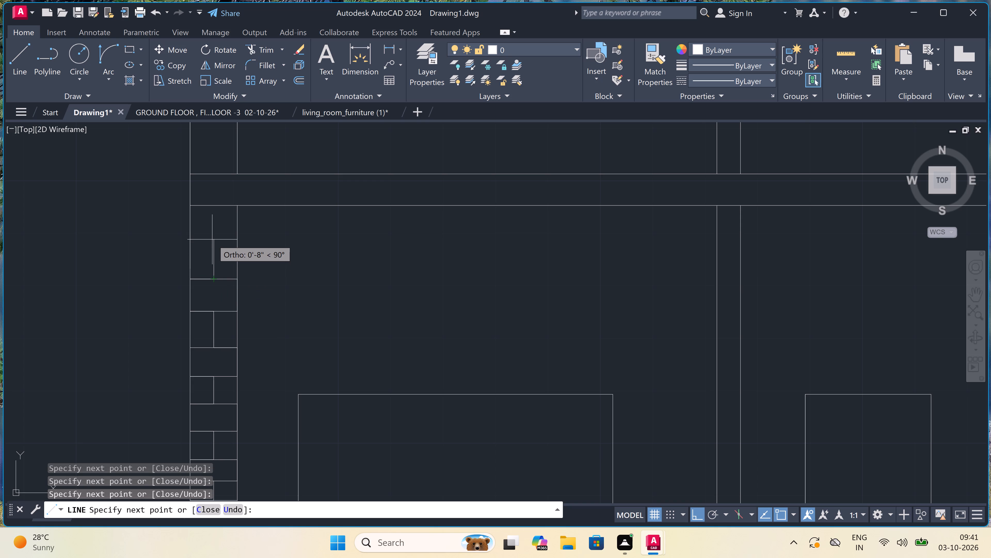
double_click(212, 239)
double_click(194, 239)
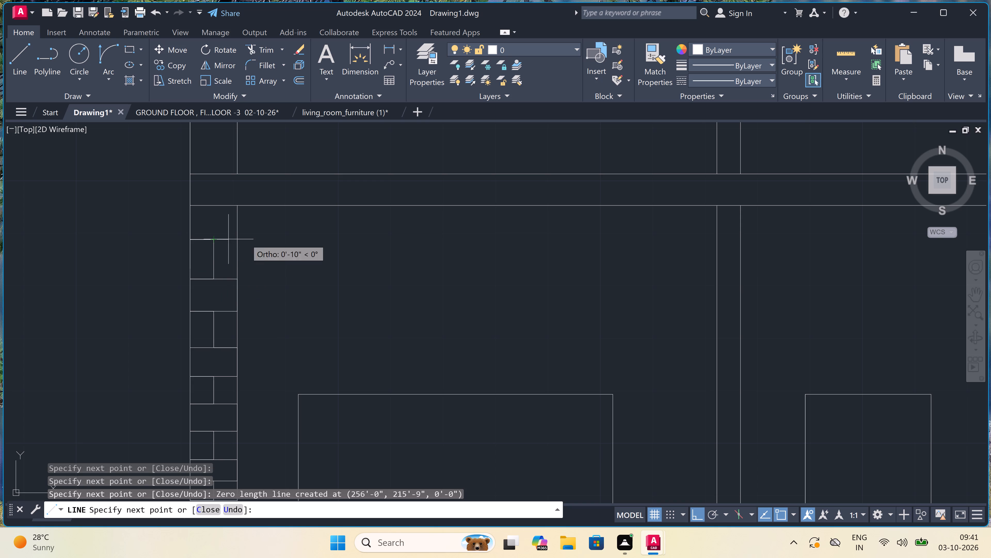
click(235, 243)
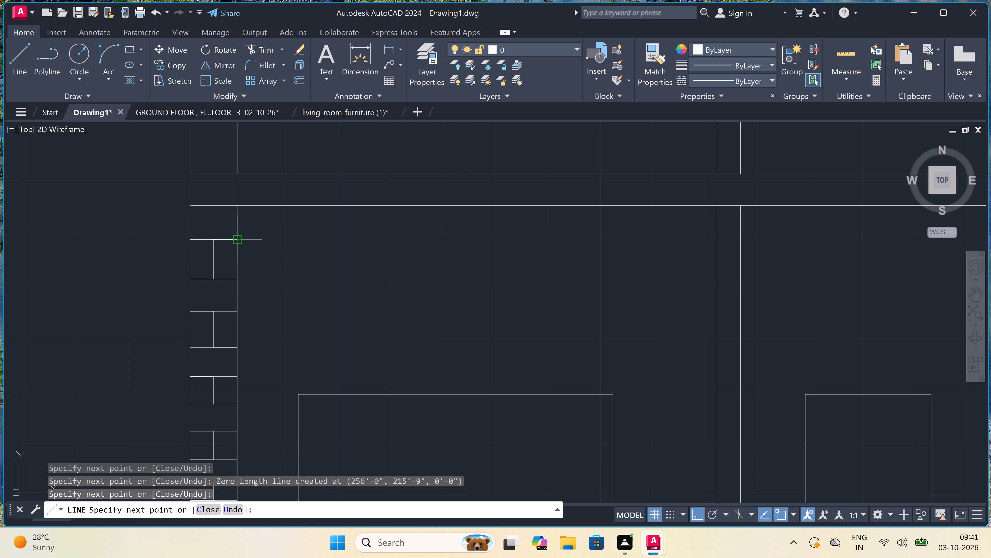
key(Escape)
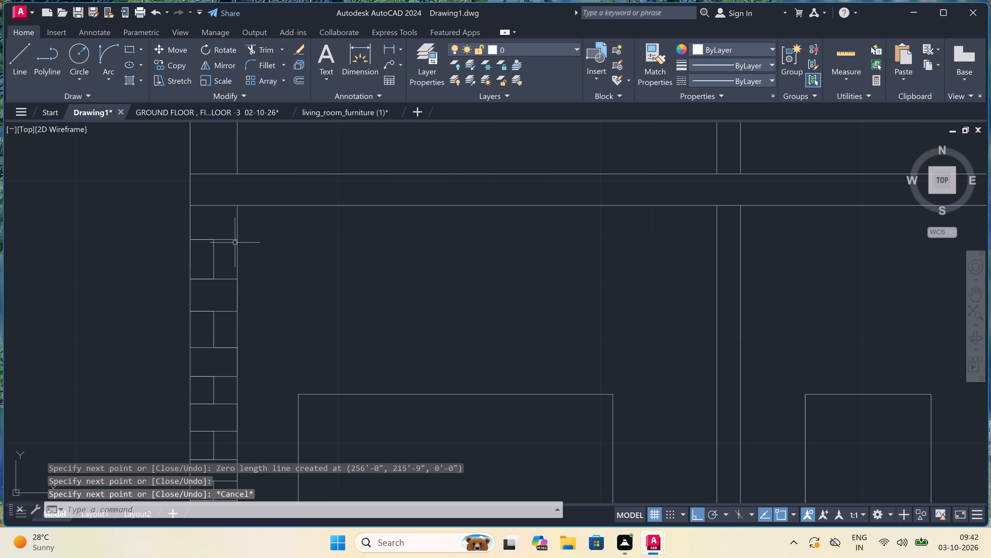
Examine the brick coursing of SECTION-A's ground-floor outer wall from the base up to the floor slab.
scroll(236, 244, down, 2)
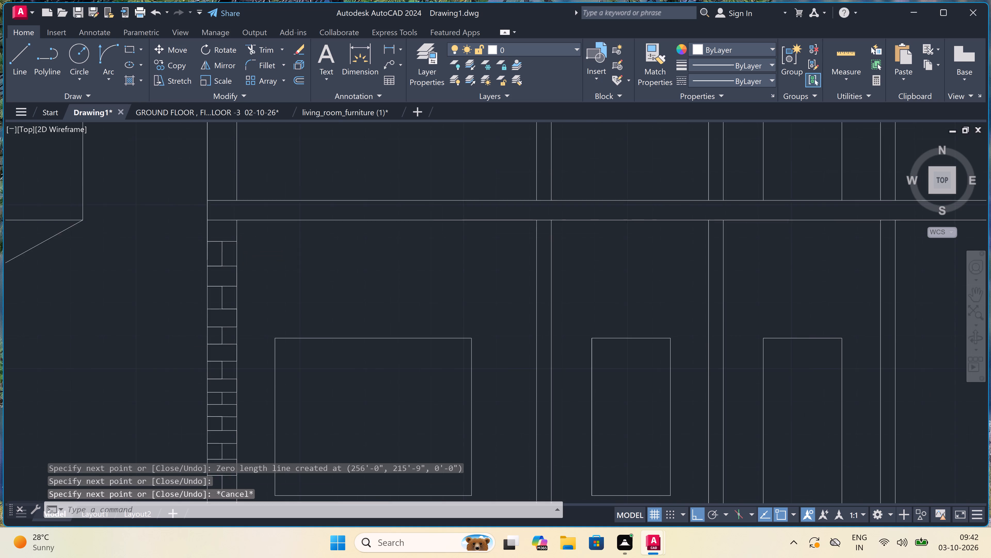
scroll(236, 244, down, 1)
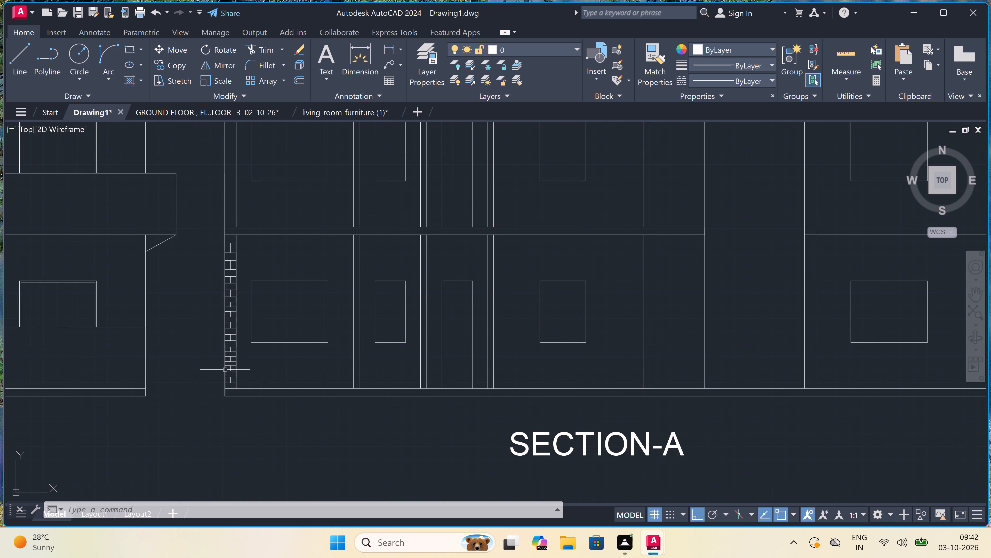
scroll(225, 370, up, 3)
scroll(240, 352, down, 2)
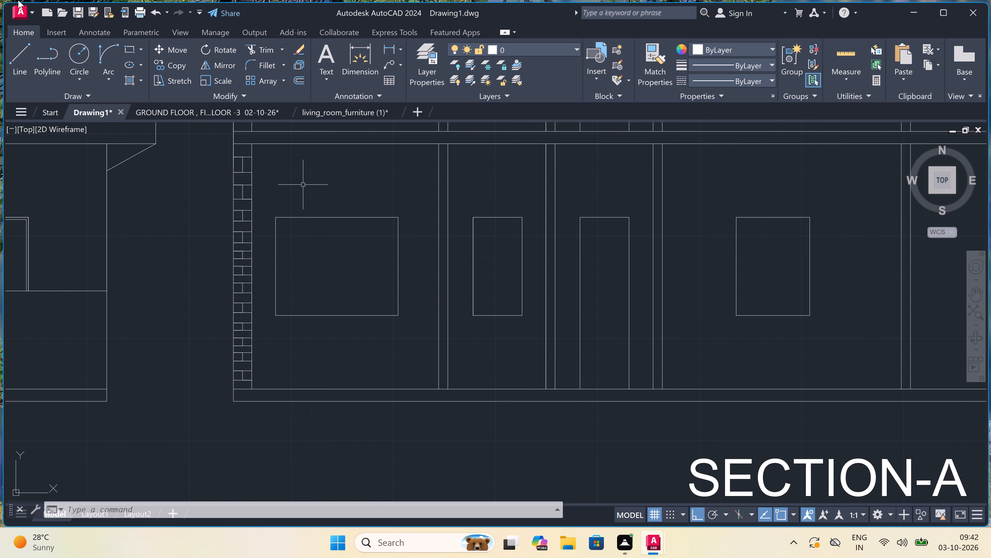
click(18, 0)
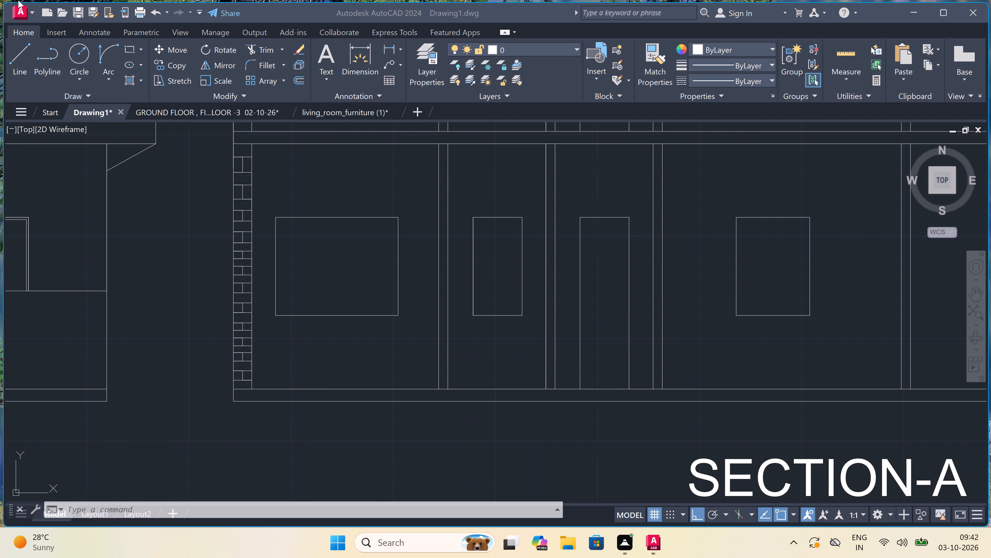
scroll(0, 77, up, 1)
scroll(208, 216, down, 2)
scroll(193, 210, up, 3)
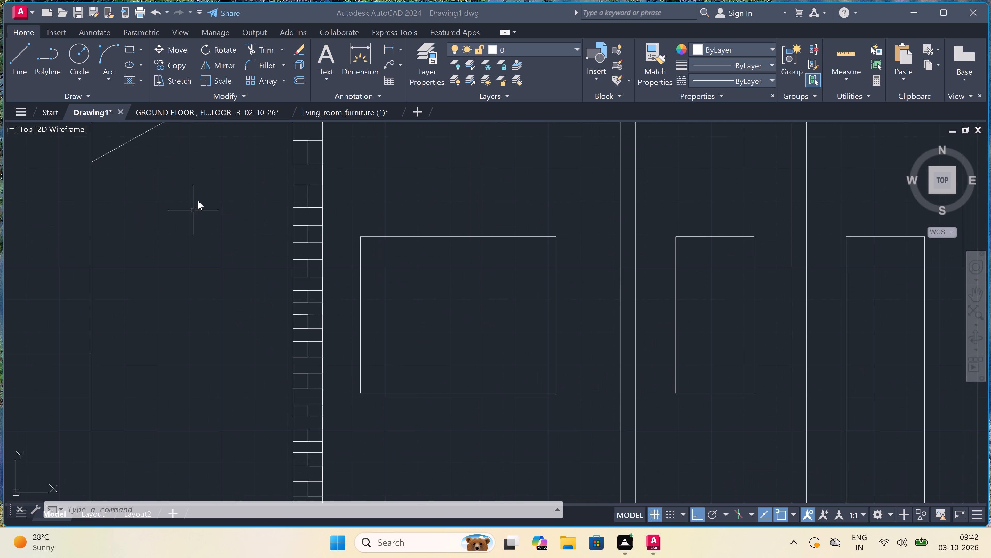
key(Escape)
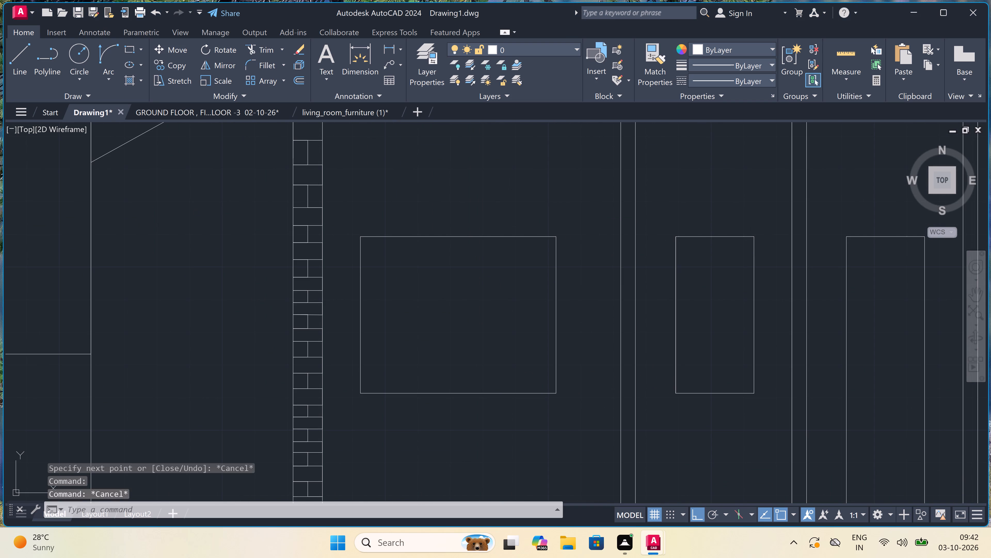
scroll(503, 188, down, 2)
scroll(391, 259, up, 1)
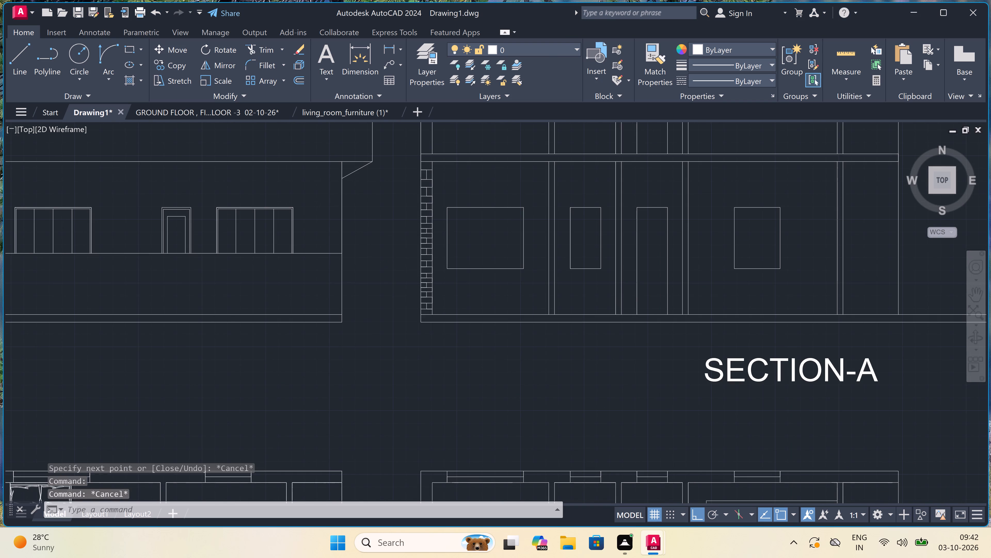
scroll(438, 250, up, 1)
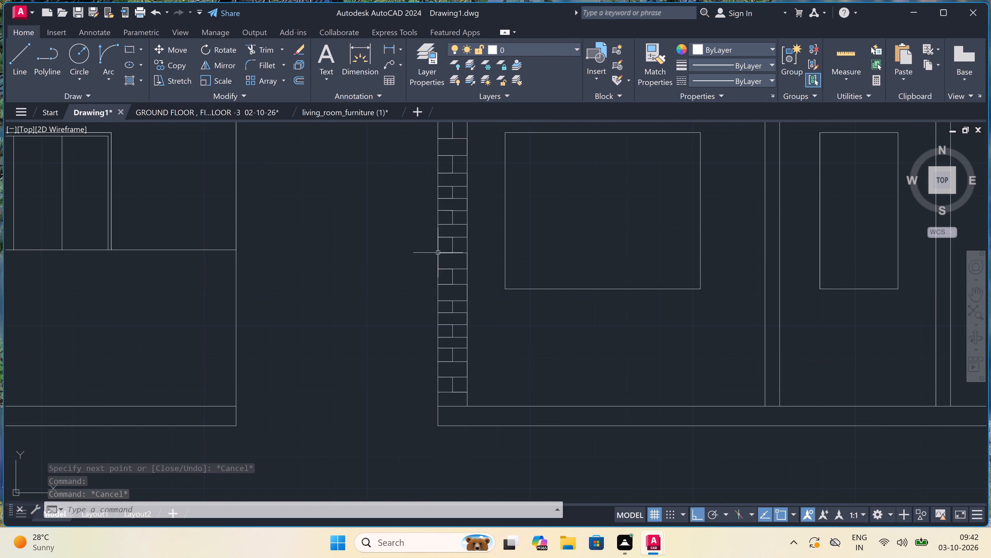
scroll(446, 284, down, 1)
scroll(438, 215, down, 1)
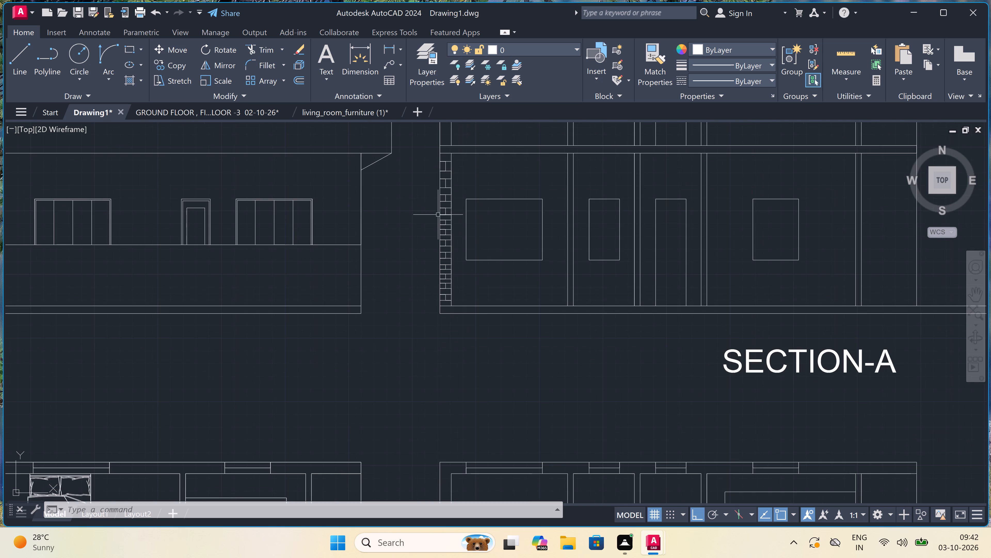
scroll(439, 151, up, 2)
scroll(444, 160, down, 1)
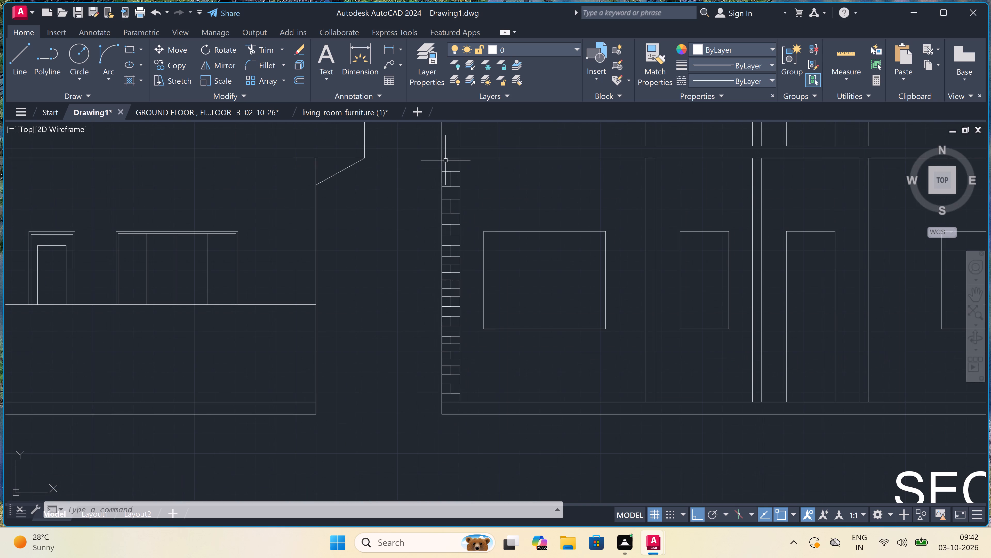
Delete the top three centrally split brick courses of the wall, including their horizontal lines and vertical joints.
scroll(452, 172, up, 1)
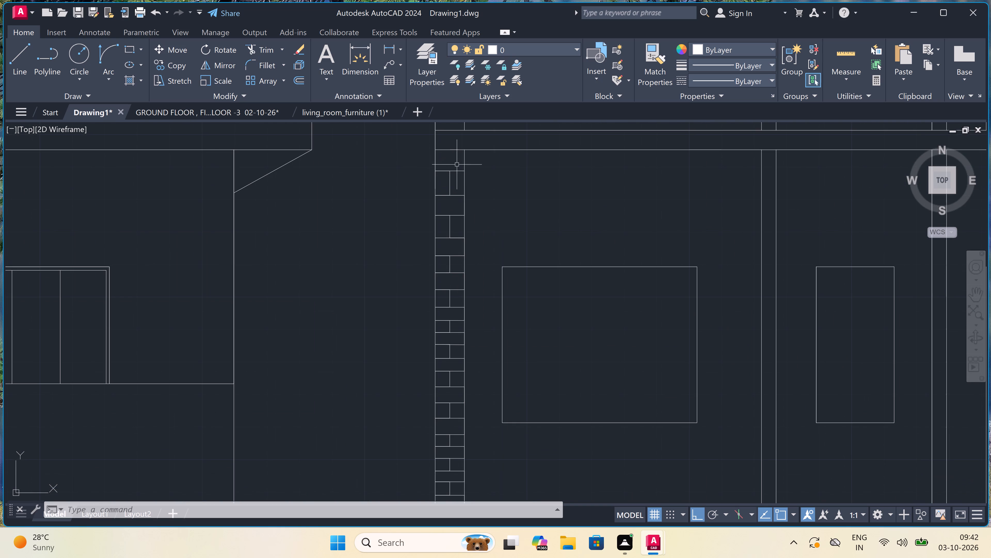
click(460, 160)
scroll(429, 266, up, 1)
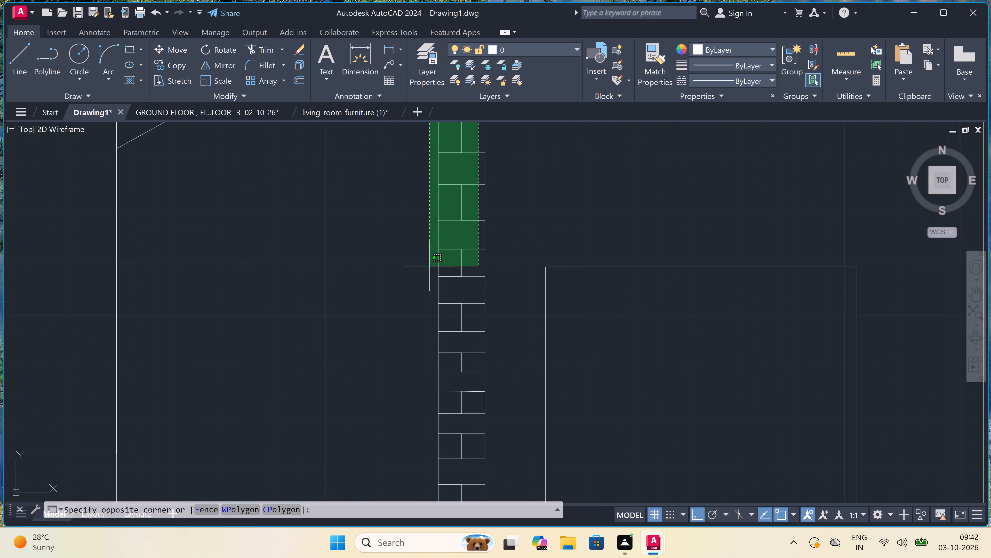
click(446, 293)
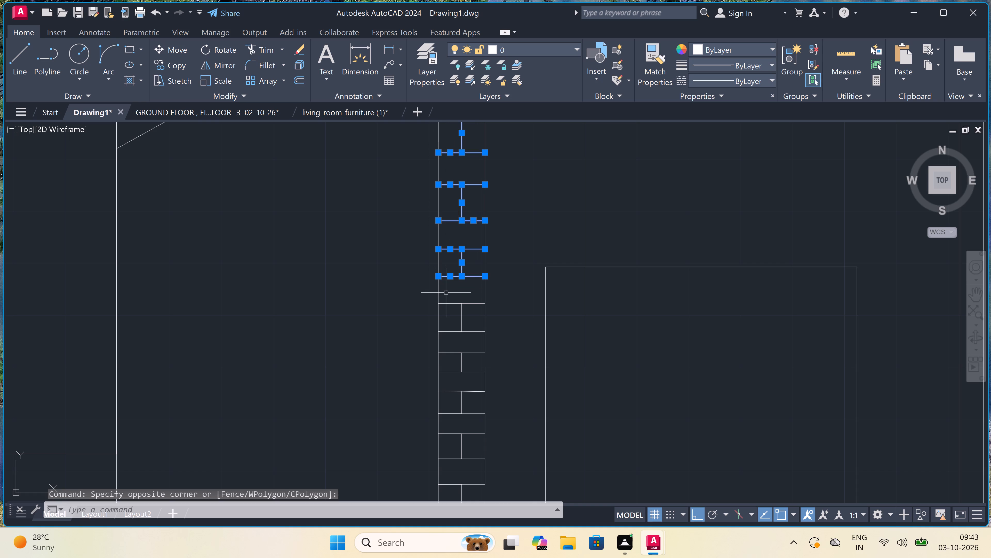
key(Delete)
Redraw with Line an undivided course and a centrally split course above the remaining bricks, each about 6" high.
text(L)
key(space)
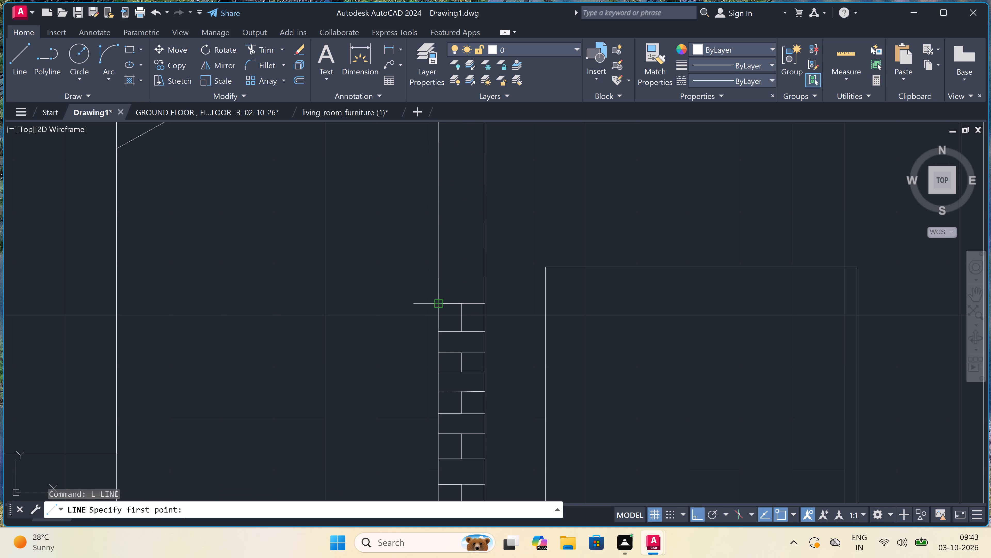
double_click(437, 301)
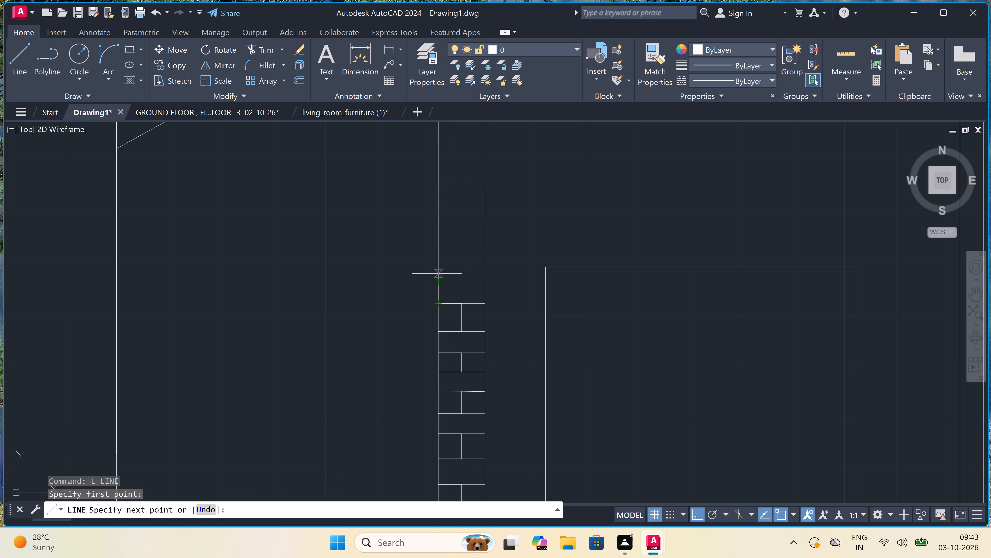
click(438, 271)
double_click(485, 272)
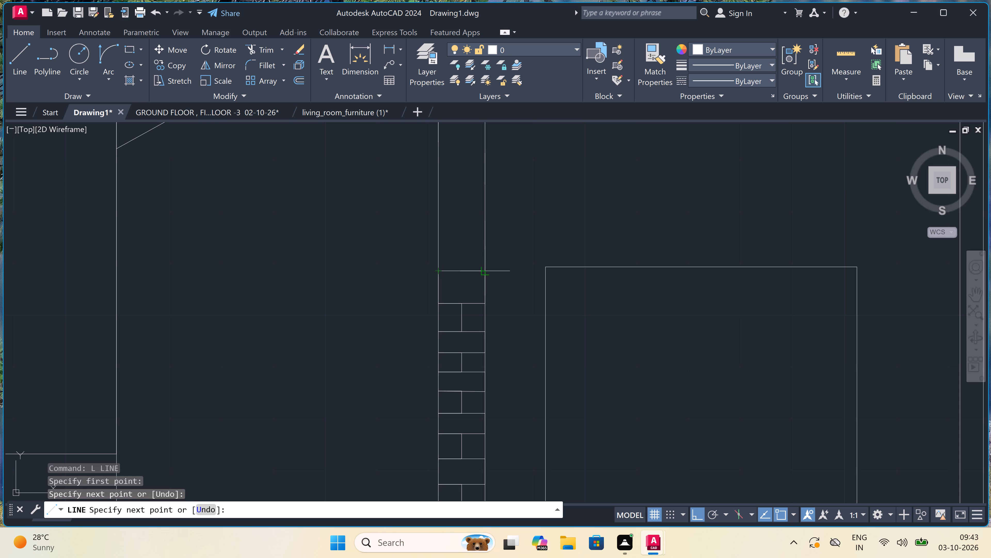
click(459, 274)
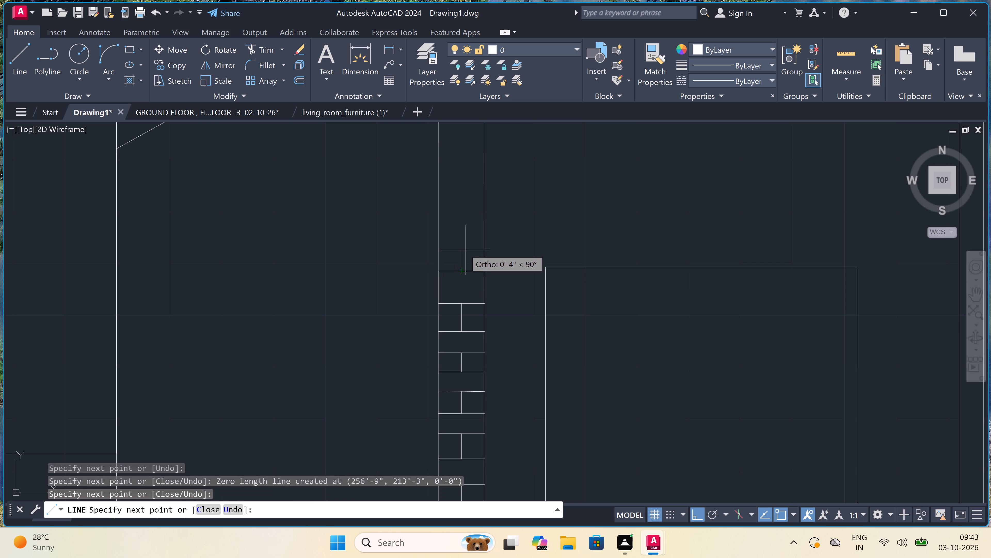
double_click(459, 241)
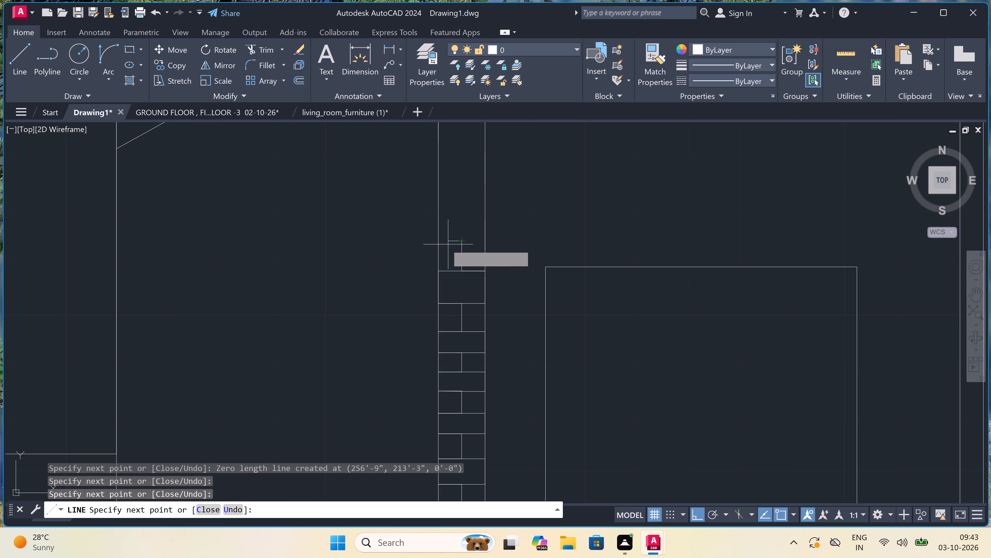
click(440, 244)
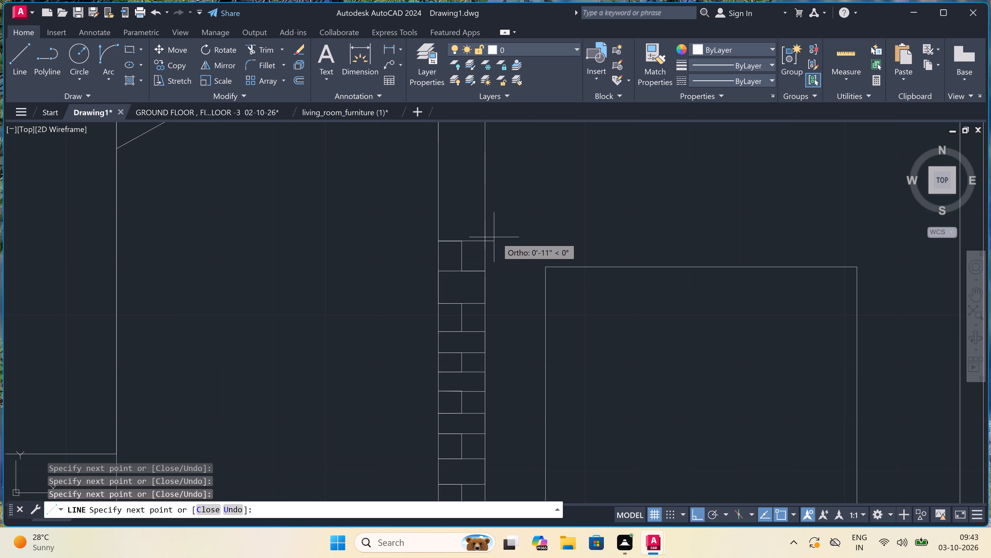
click(483, 242)
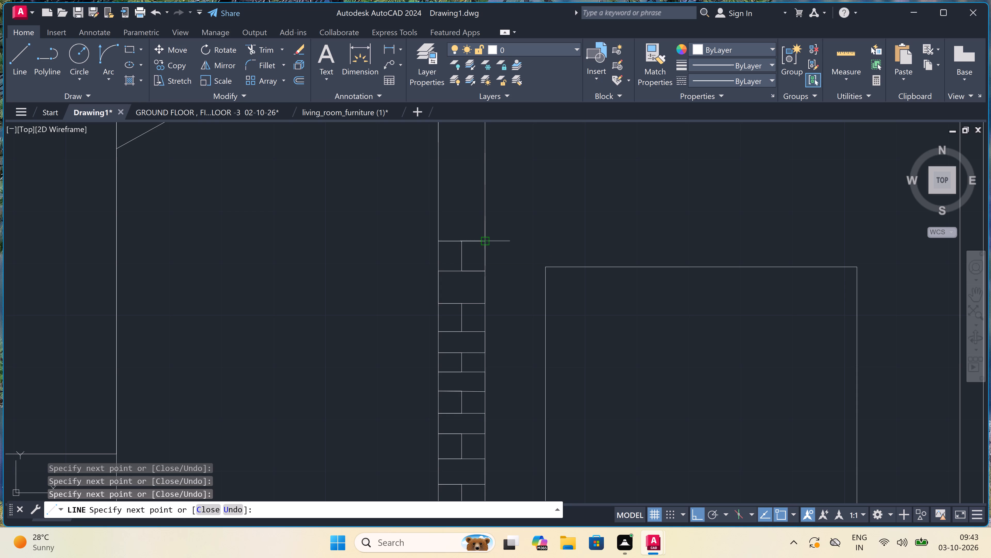
Continue the wall's brick pattern upward with an undivided course about 6" high and a centrally split course about 5" high.
click(480, 207)
key(ctrl+z)
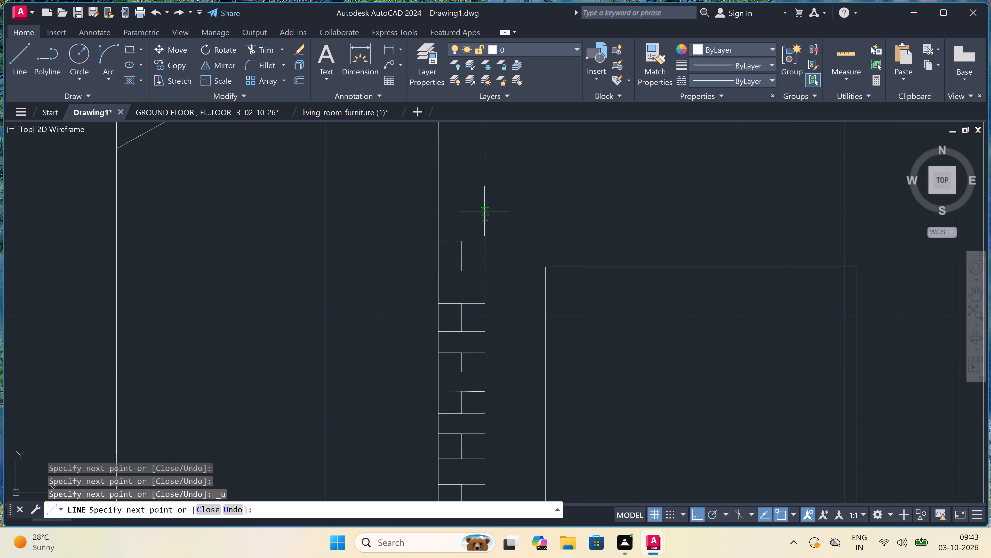
click(485, 213)
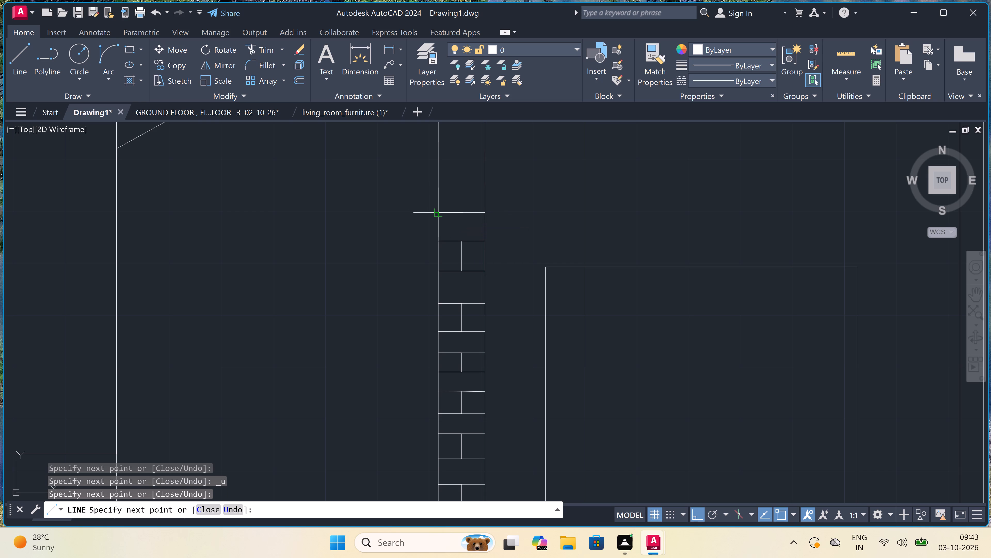
click(438, 211)
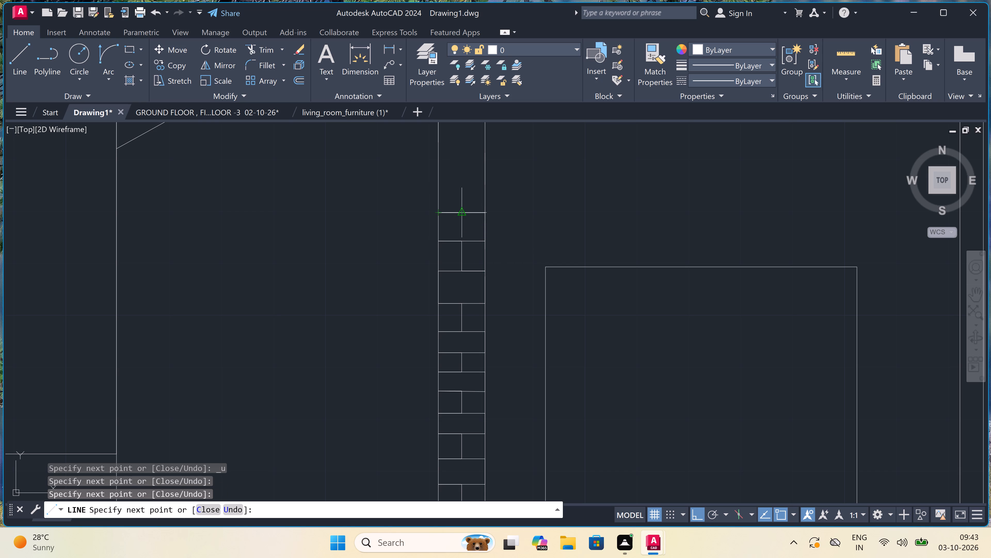
double_click(459, 210)
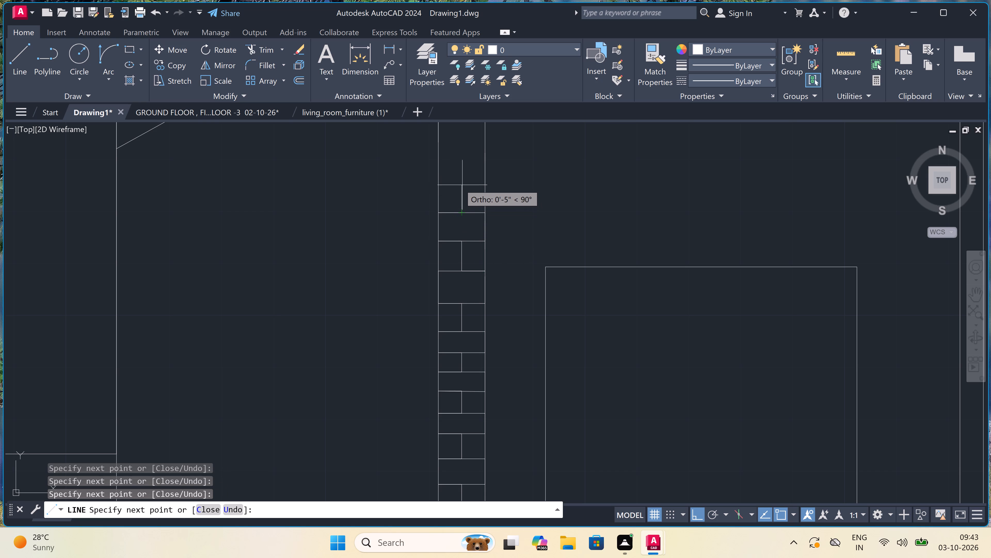
click(460, 185)
click(435, 185)
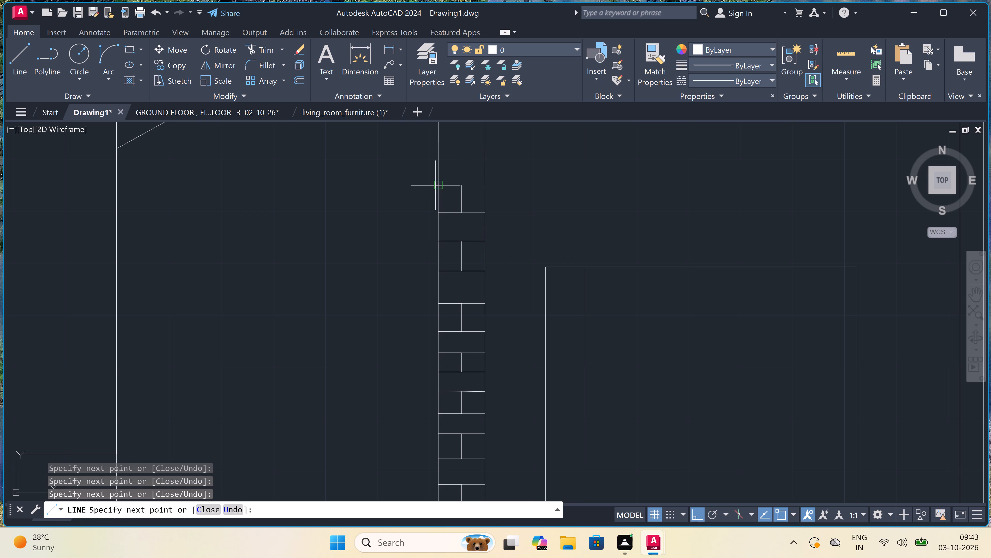
click(479, 187)
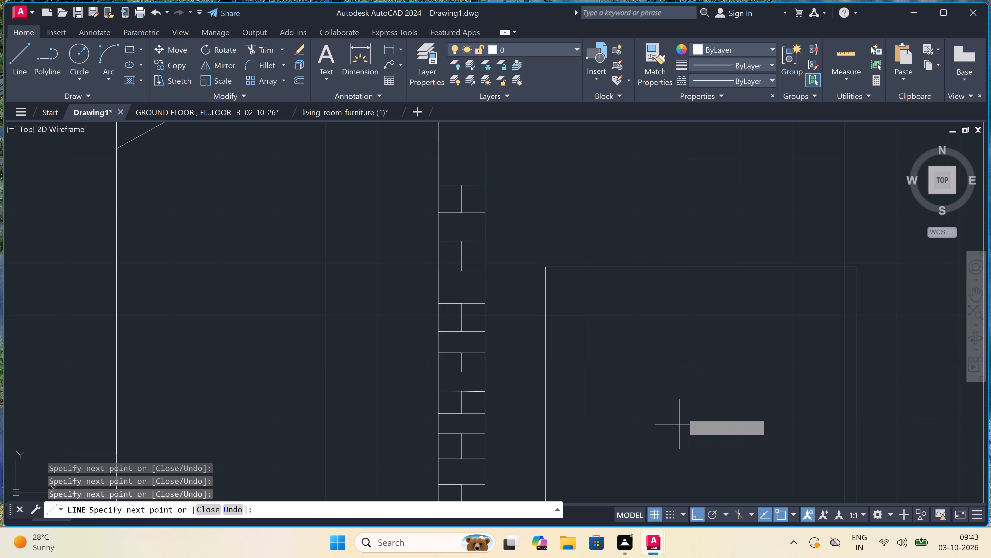
Add another undivided course and a centrally split course towards the floor slab, each about 5" high.
scroll(677, 370, down, 3)
scroll(642, 301, up, 2)
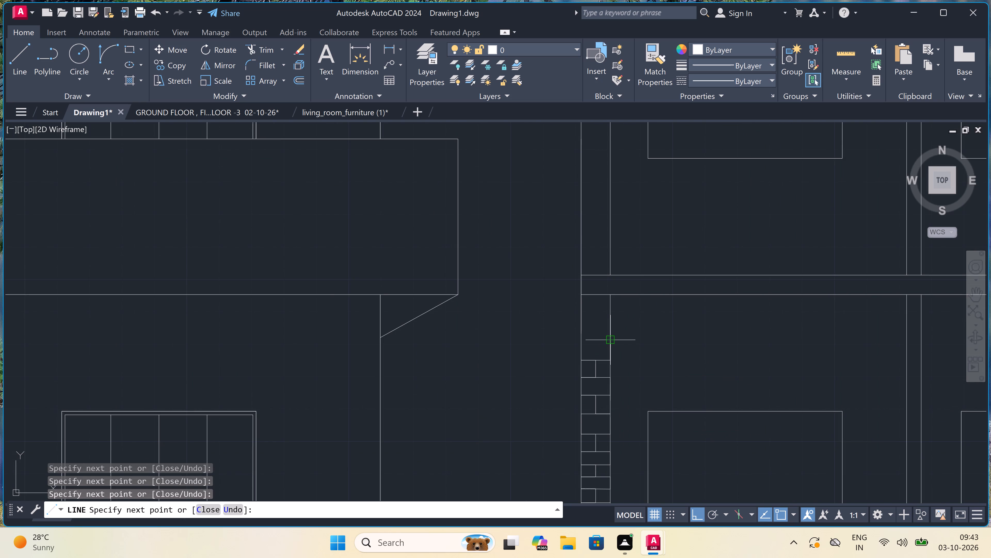
scroll(609, 338, up, 2)
double_click(610, 356)
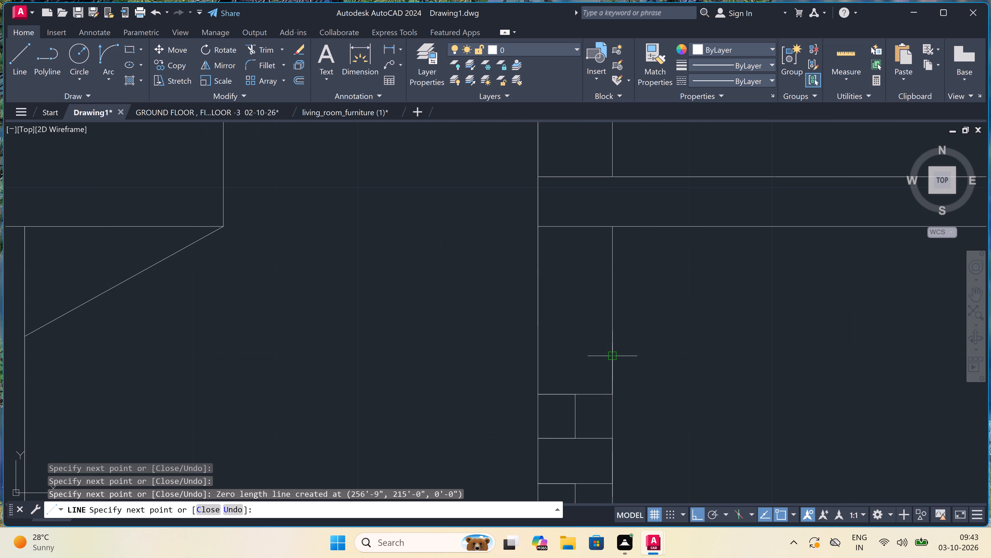
click(538, 353)
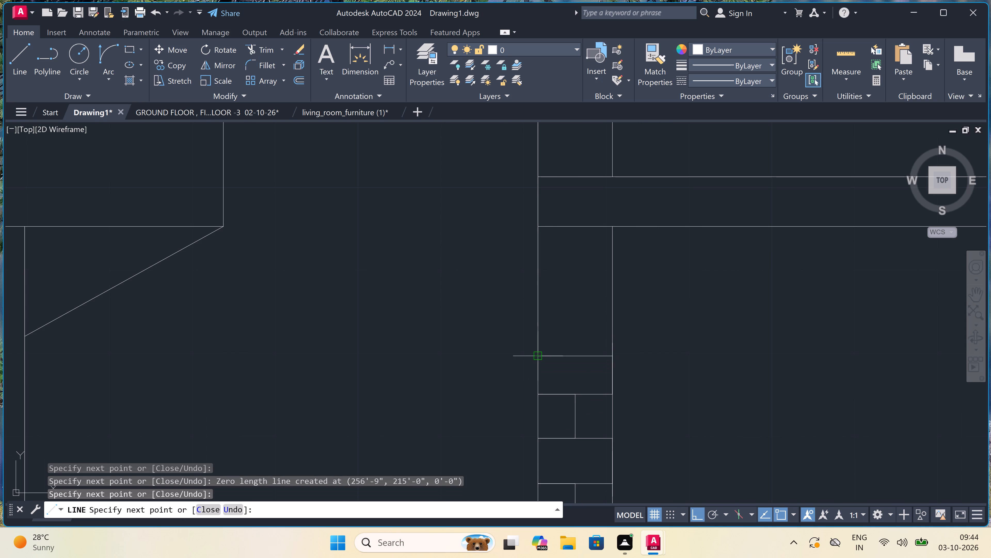
double_click(574, 355)
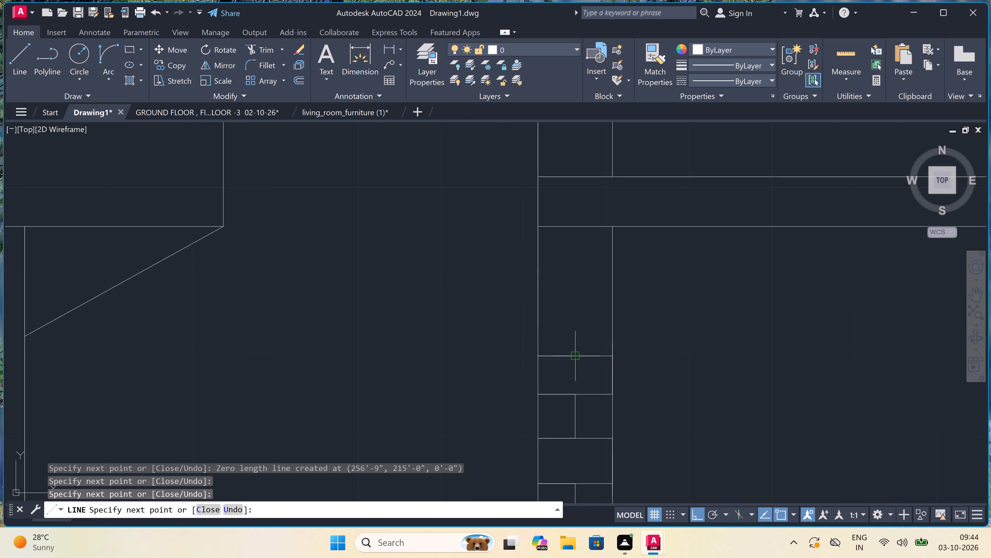
triple_click(577, 318)
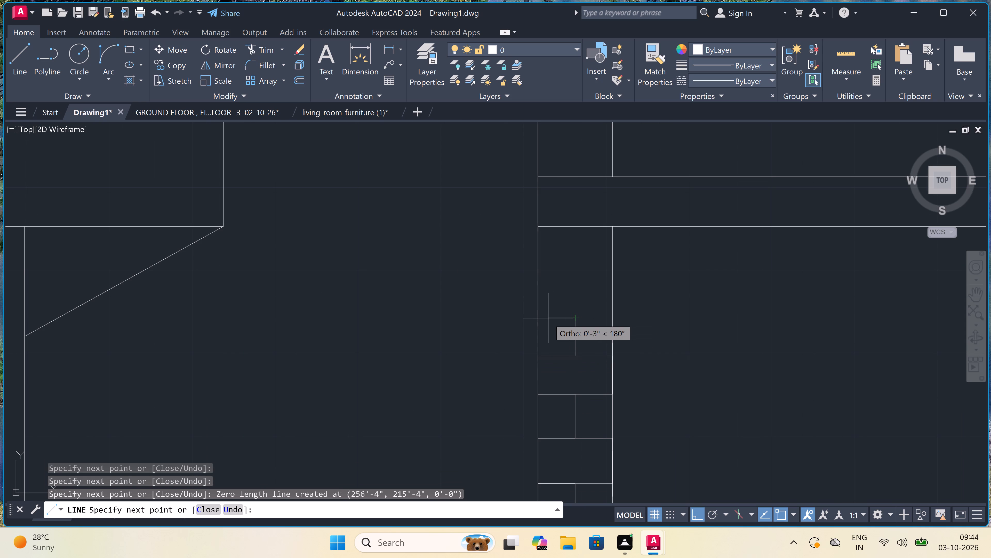
double_click(540, 319)
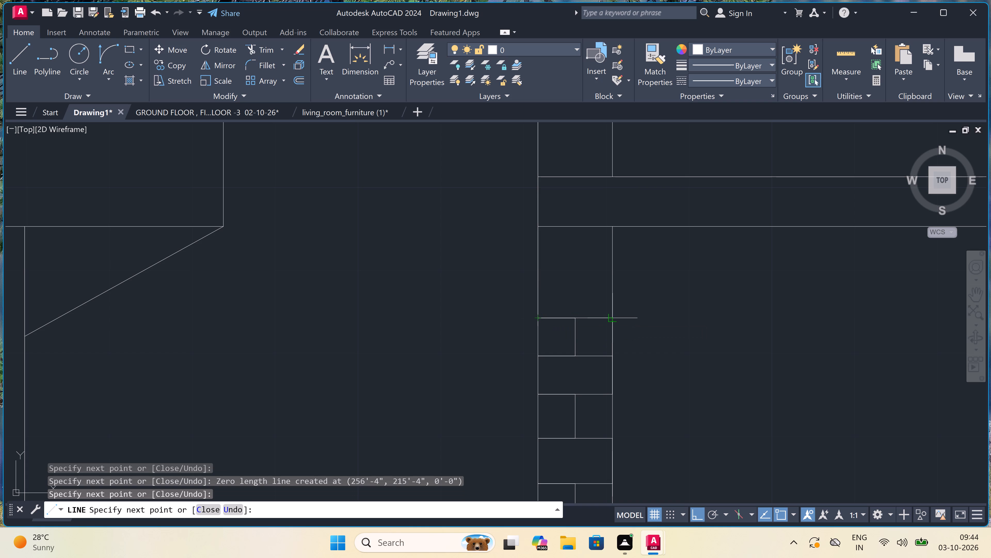
double_click(613, 320)
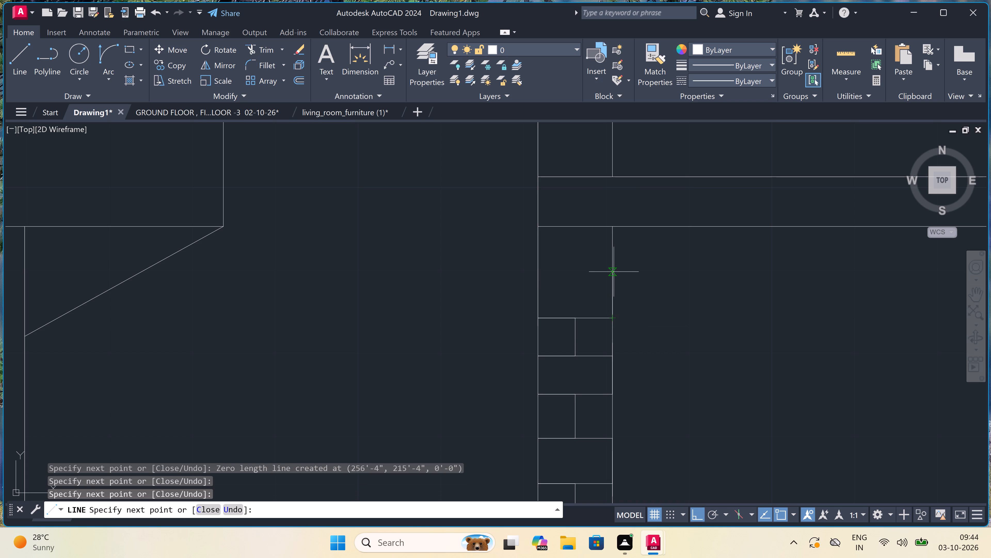
Finish the ground-floor wall's brick pattern with an undivided course and a centrally split course reaching the underside of the slab.
click(612, 274)
click(538, 277)
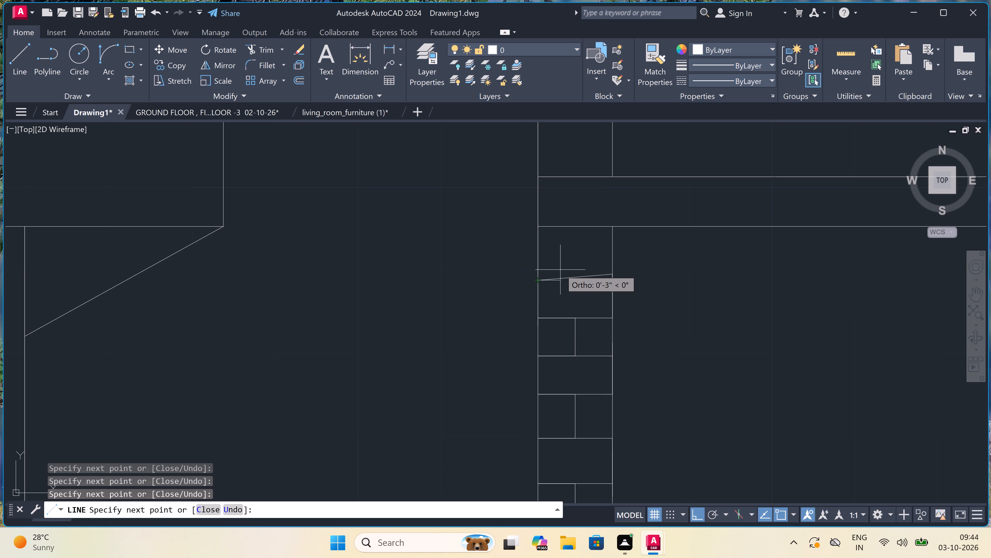
key(ctrl+z)
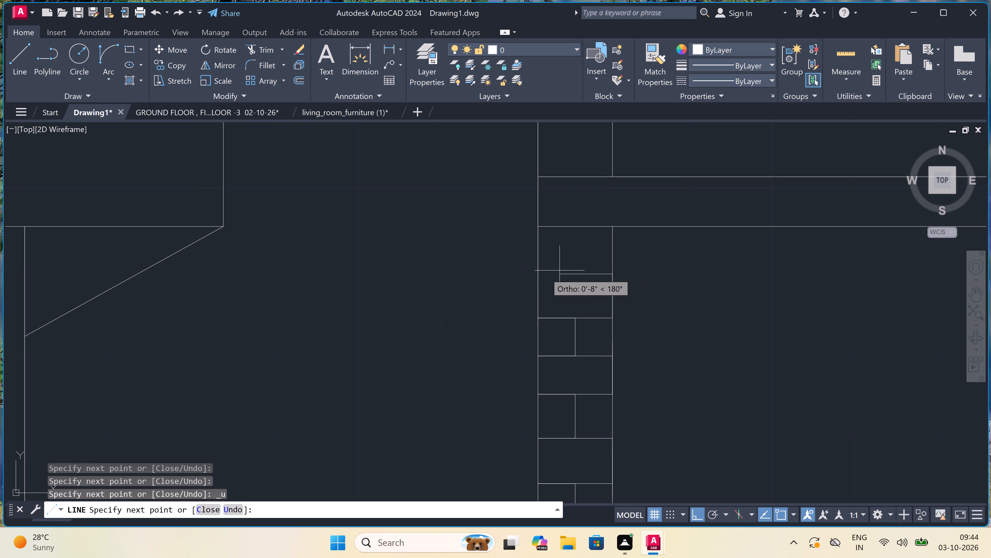
click(534, 274)
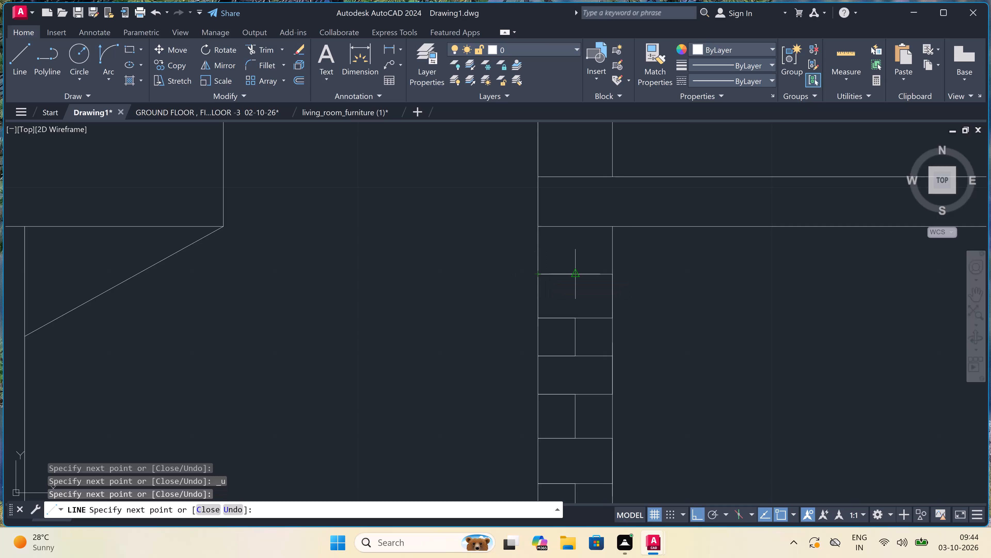
click(573, 273)
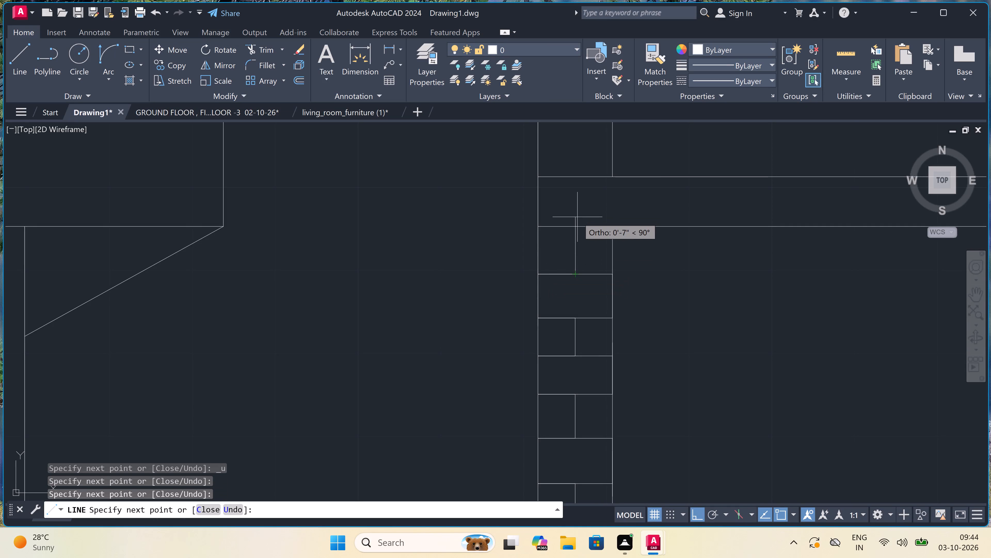
click(576, 227)
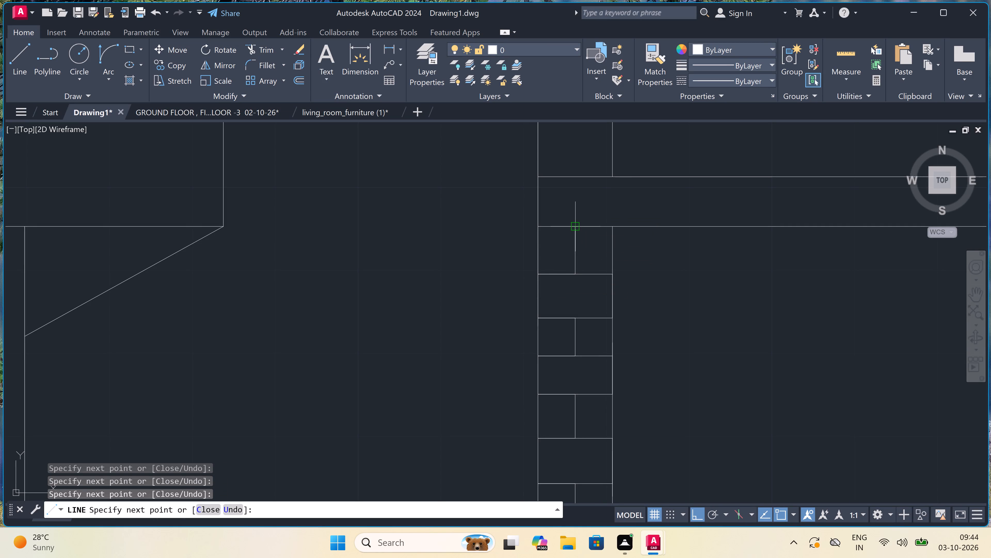
key(Escape)
scroll(568, 233, down, 4)
scroll(541, 250, down, 1)
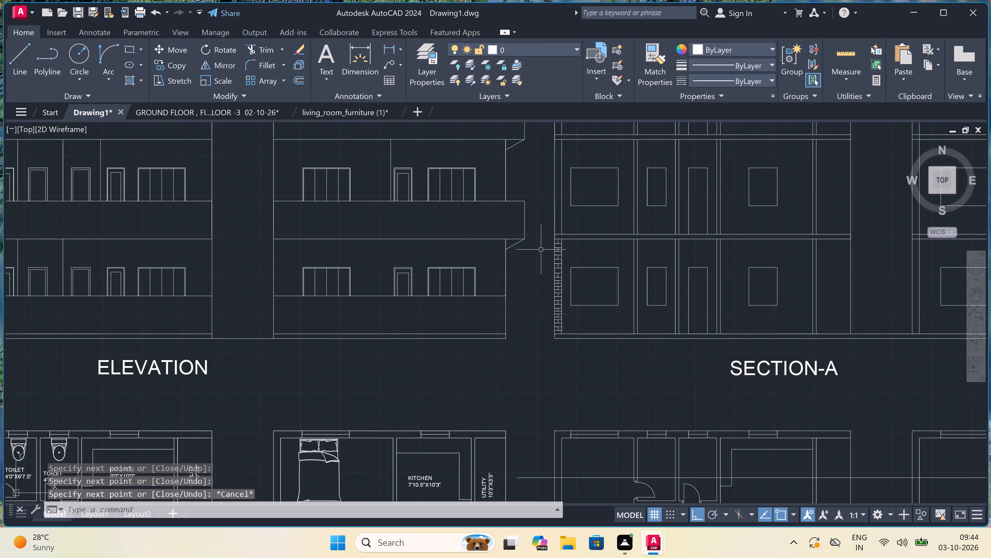
Copy the ground-floor outer wall's brick courses and joints upward onto the same SECTION-A wall at the first and second floors.
scroll(555, 255, up, 2)
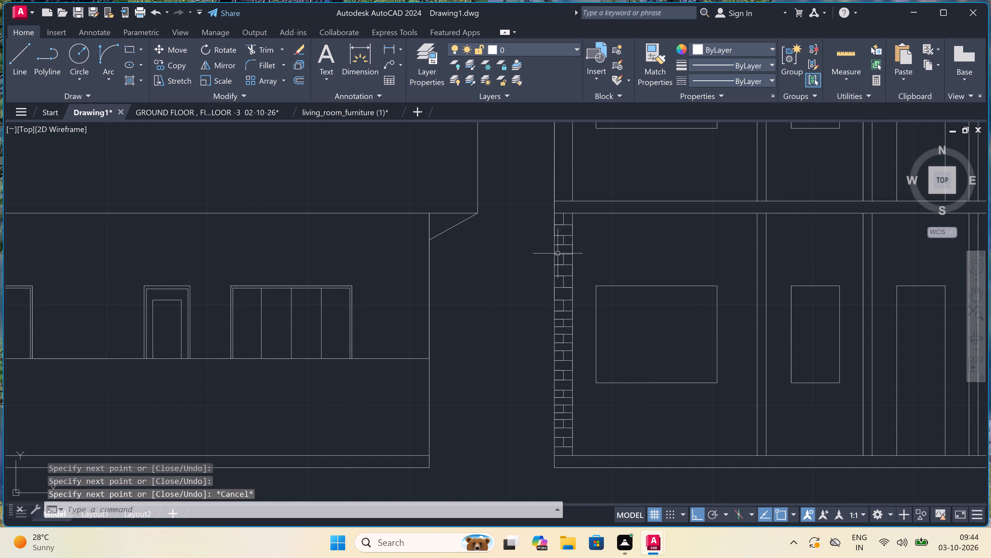
click(567, 220)
scroll(536, 441, up, 2)
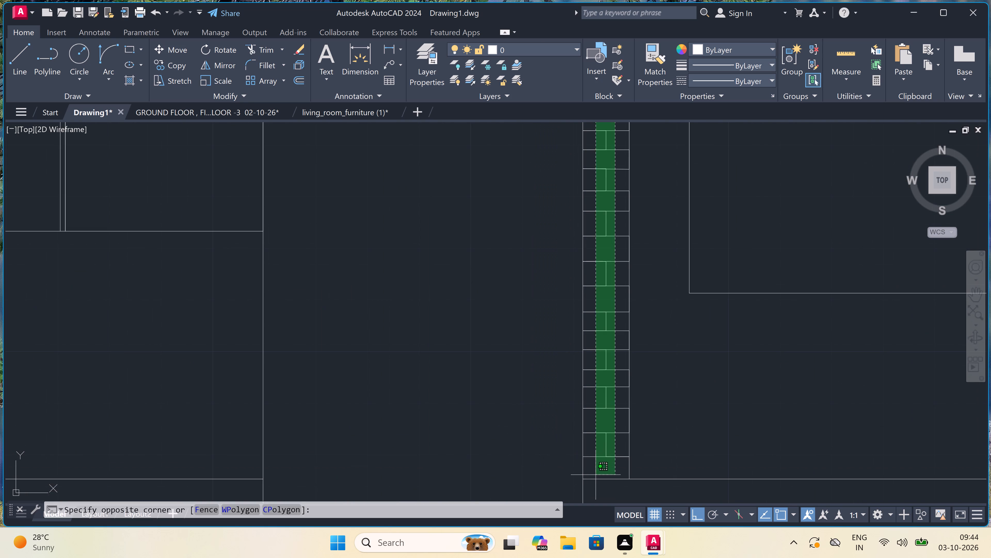
click(596, 472)
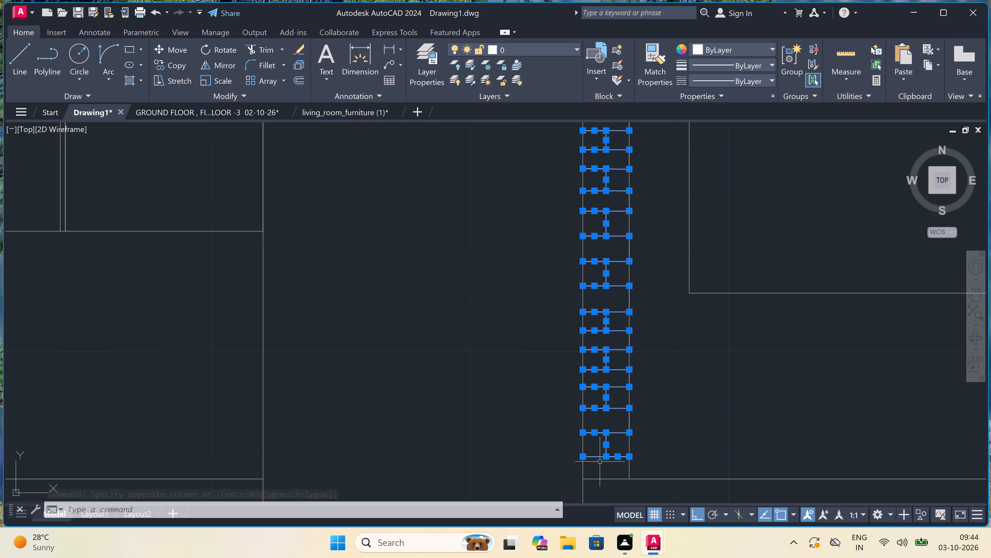
click(176, 64)
scroll(489, 326, down, 2)
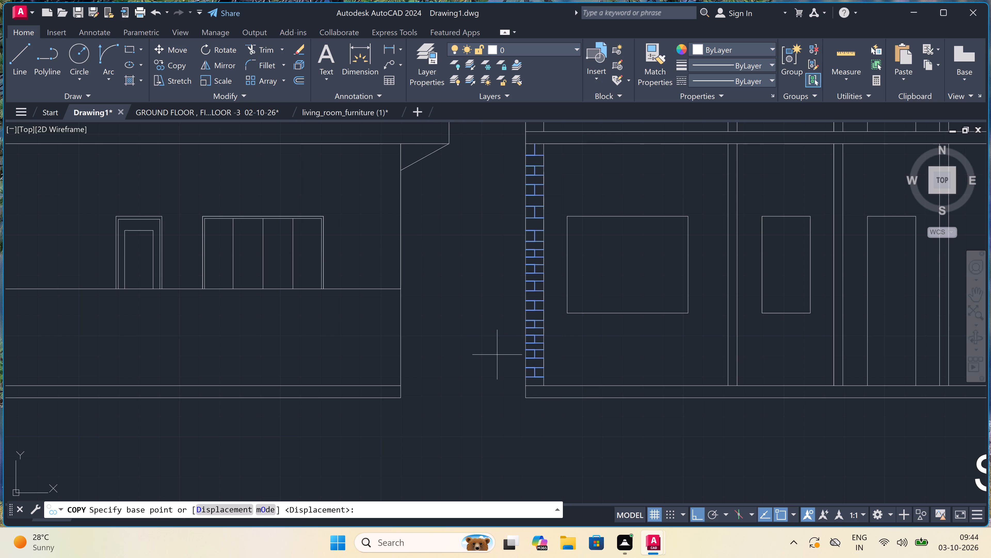
click(524, 385)
scroll(530, 313, down, 3)
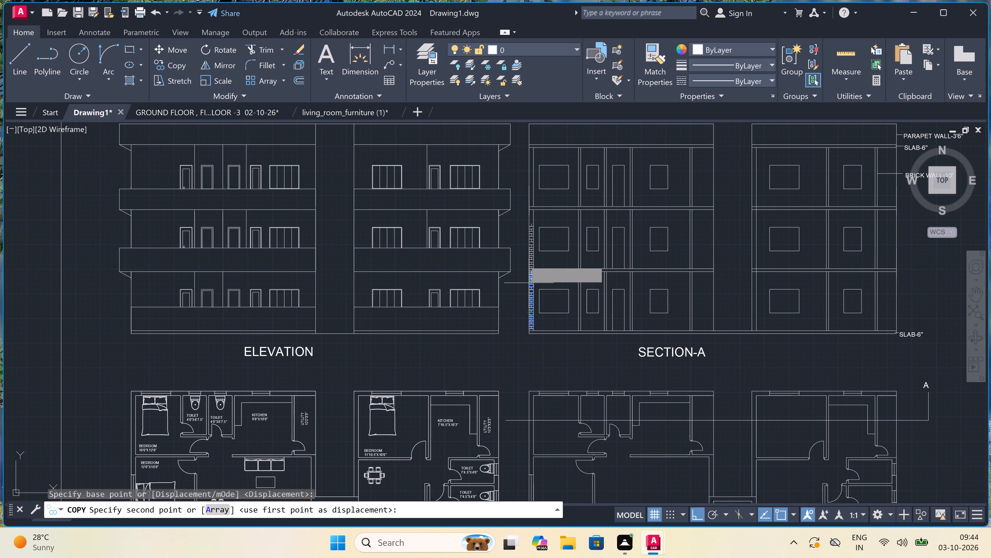
scroll(522, 247, up, 3)
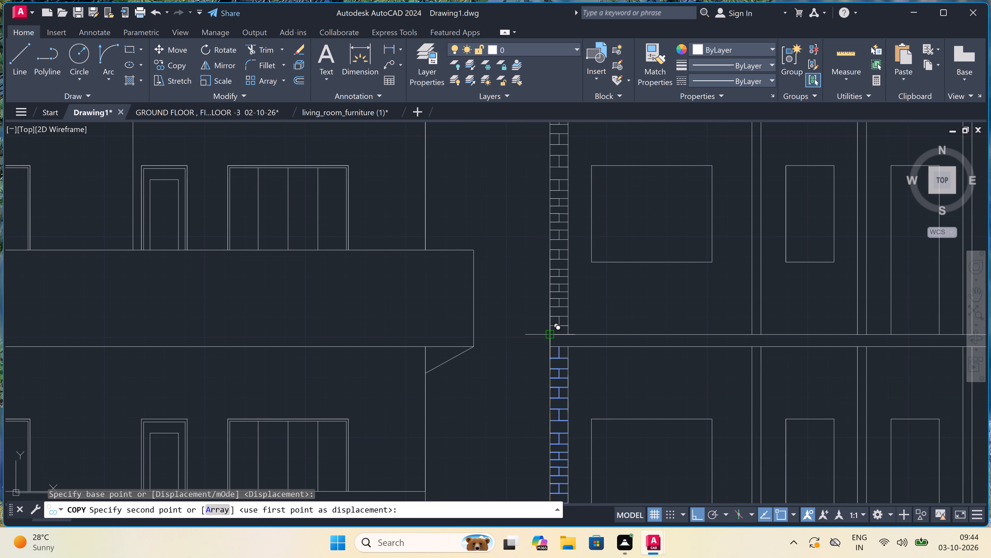
scroll(548, 336, up, 3)
double_click(552, 331)
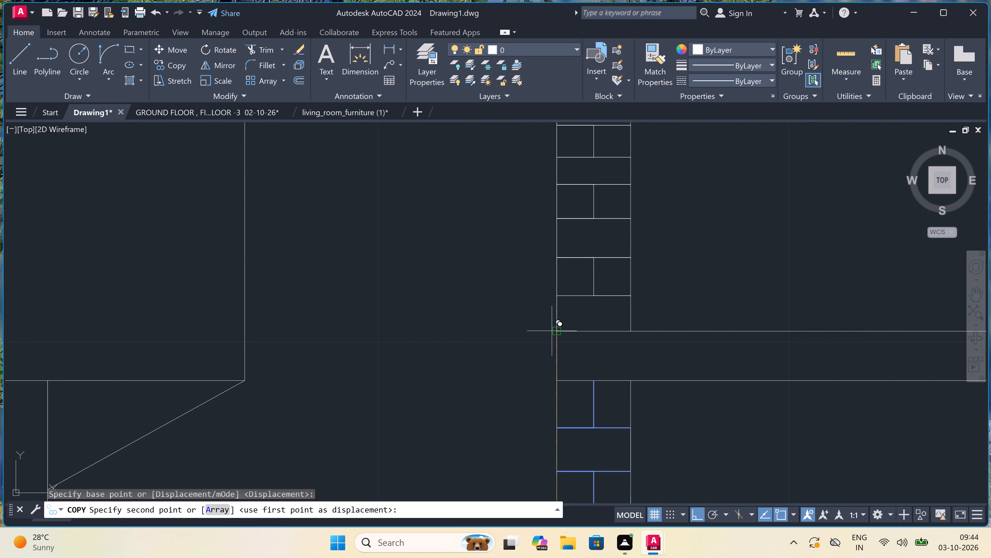
scroll(552, 331, down, 5)
scroll(564, 198, up, 4)
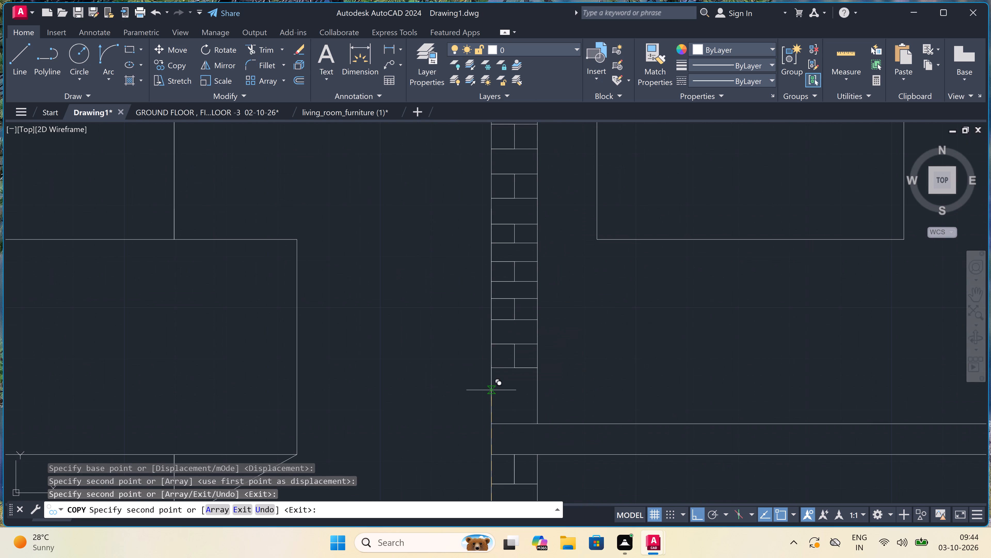
click(493, 422)
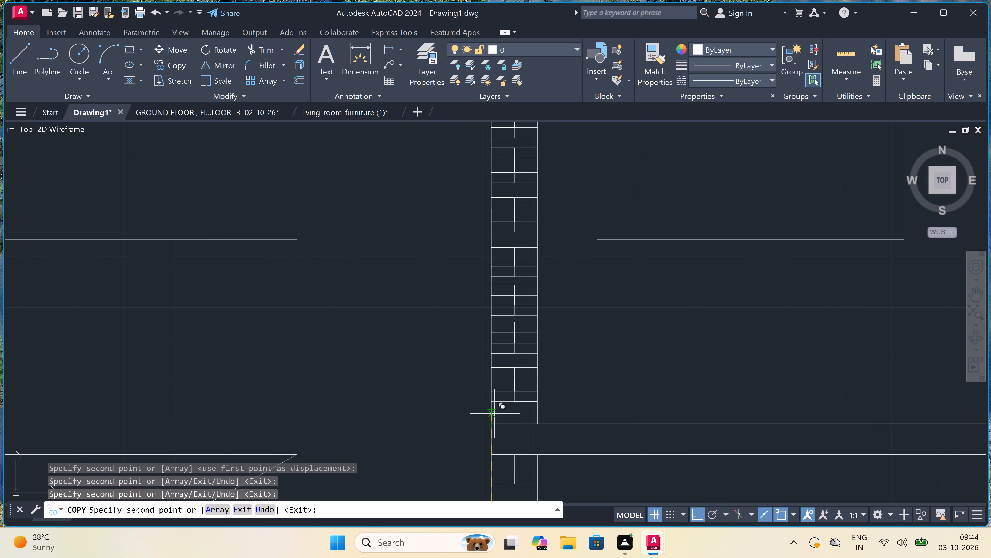
scroll(500, 390, down, 4)
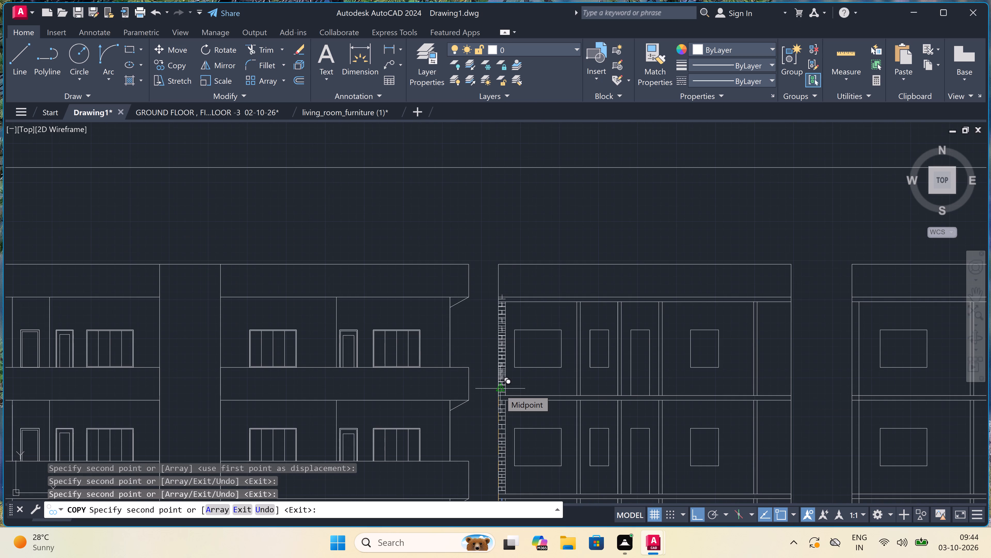
With Ortho off, copy the same brick pattern into the second SECTION-A block's inner-side end wall, facing the gap, on all three floors.
key(F8)
scroll(524, 335, down, 4)
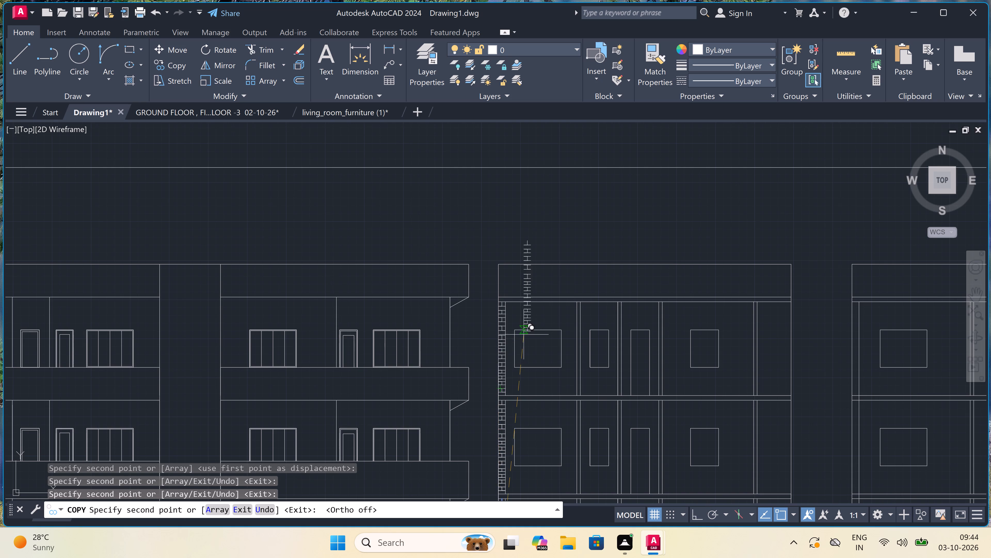
scroll(615, 402, up, 3)
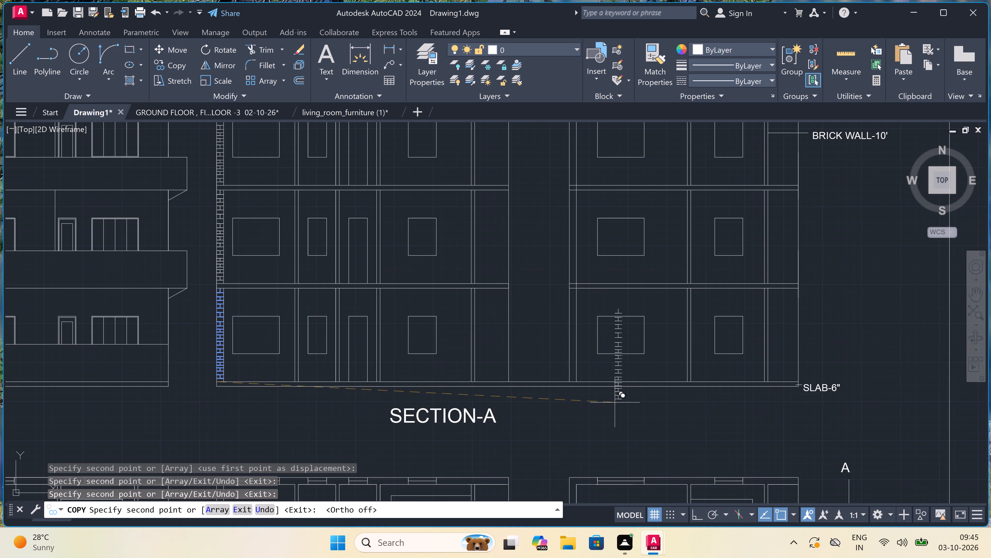
scroll(571, 384, up, 3)
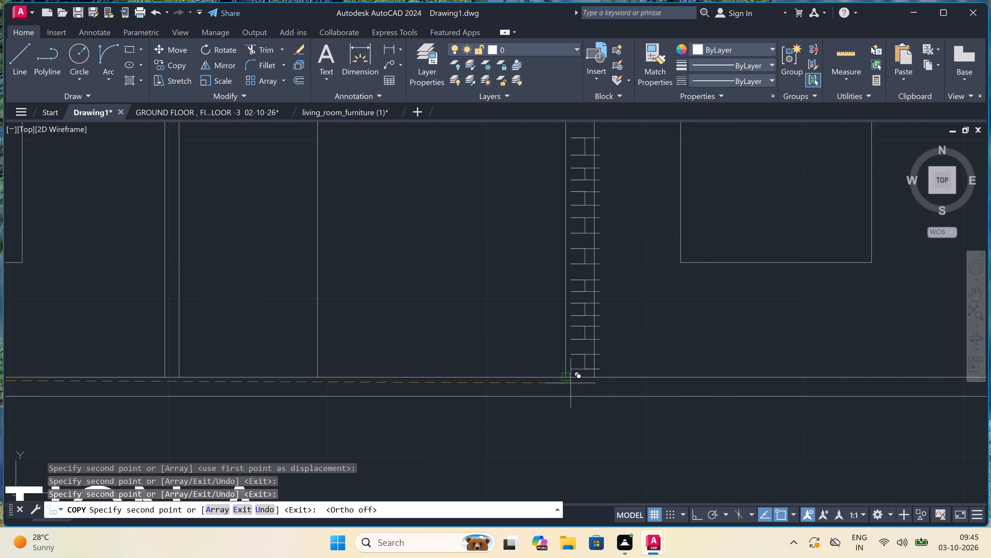
click(568, 379)
scroll(568, 379, down, 4)
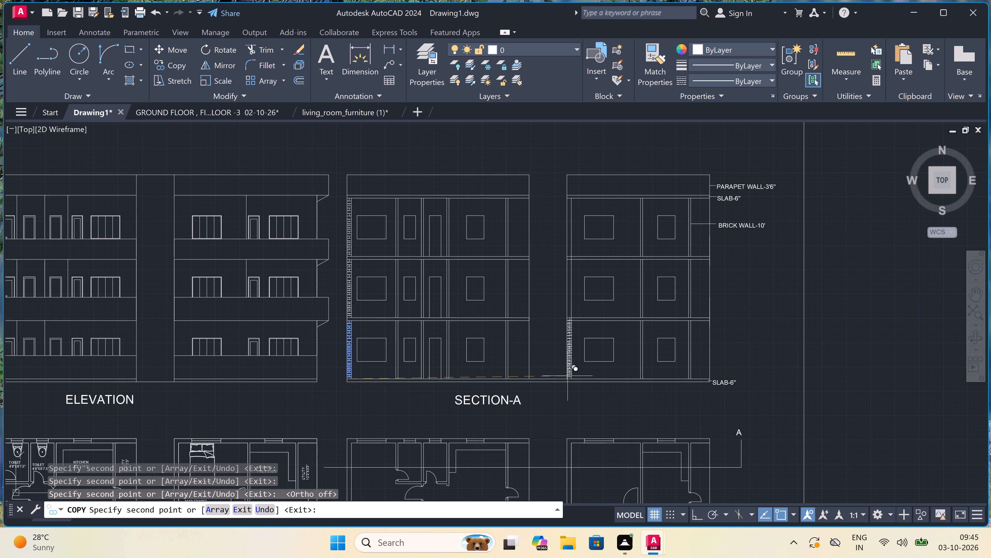
scroll(566, 289, up, 3)
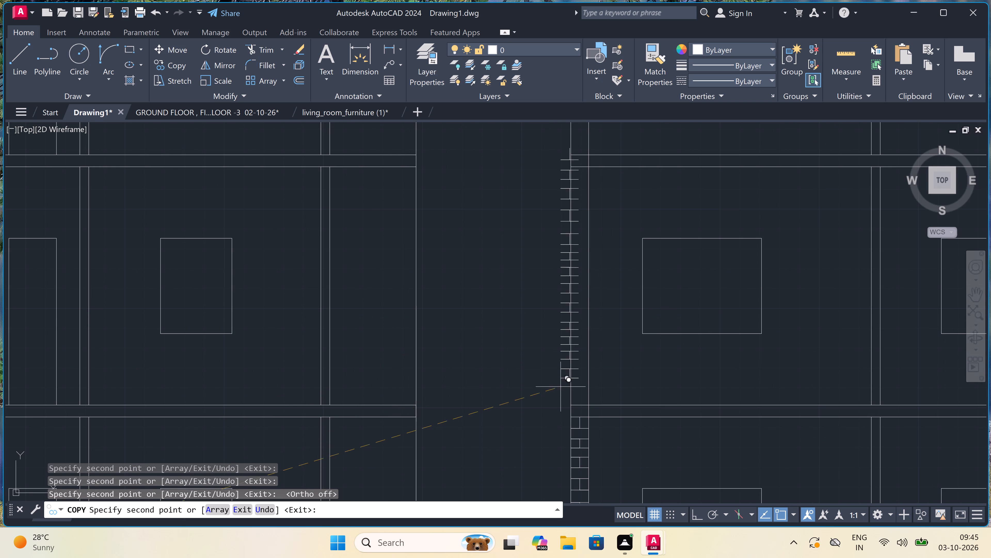
scroll(563, 402, up, 2)
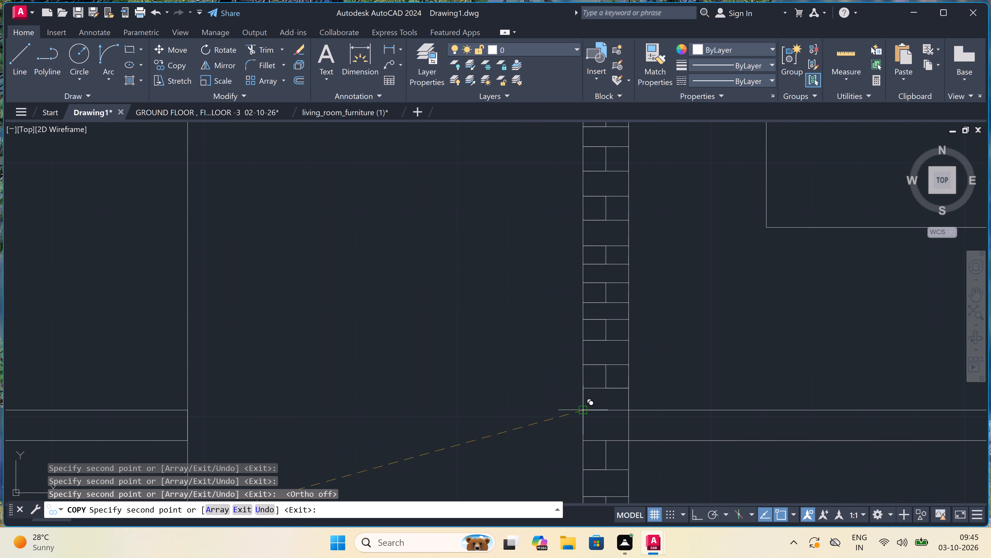
click(586, 406)
scroll(586, 406, down, 5)
scroll(593, 322, up, 3)
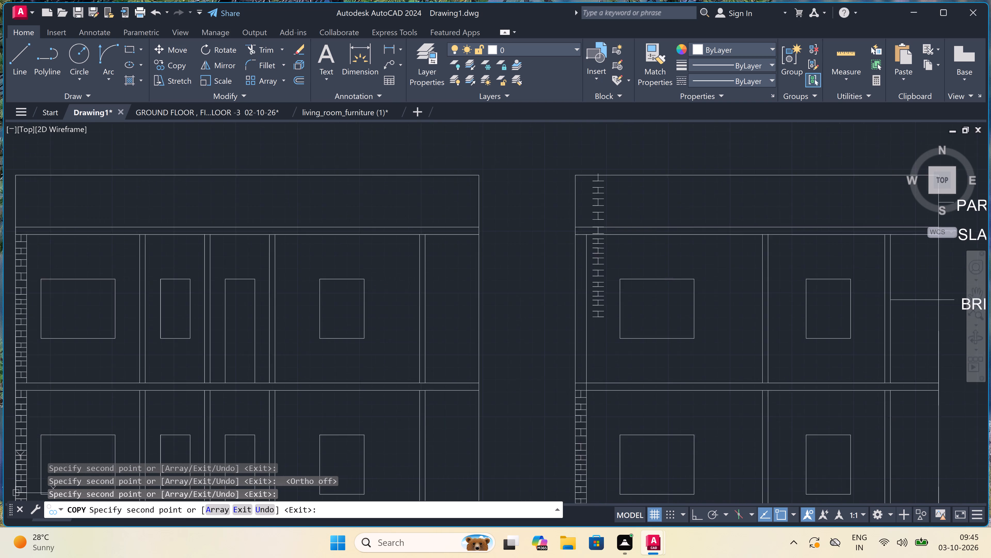
scroll(545, 433, up, 2)
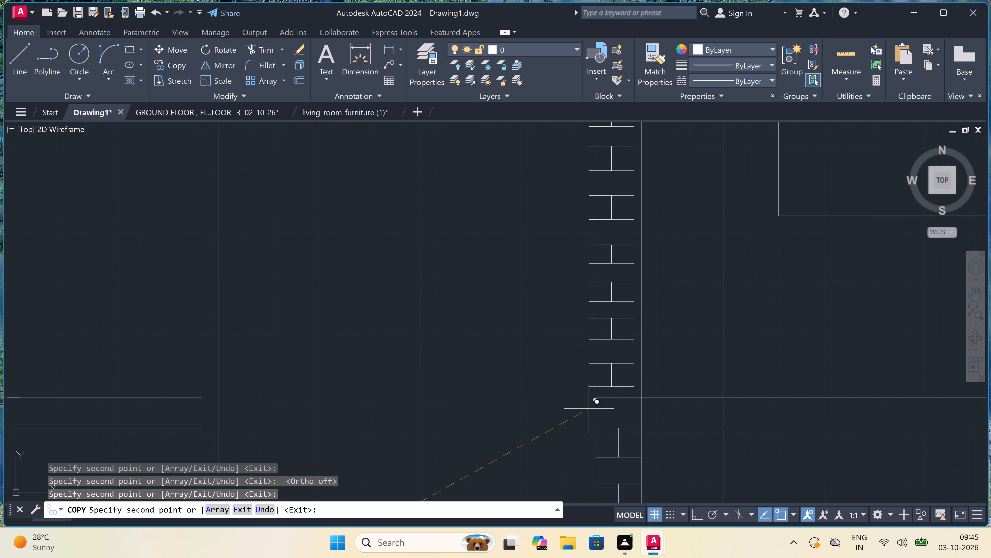
click(597, 399)
scroll(569, 394, down, 4)
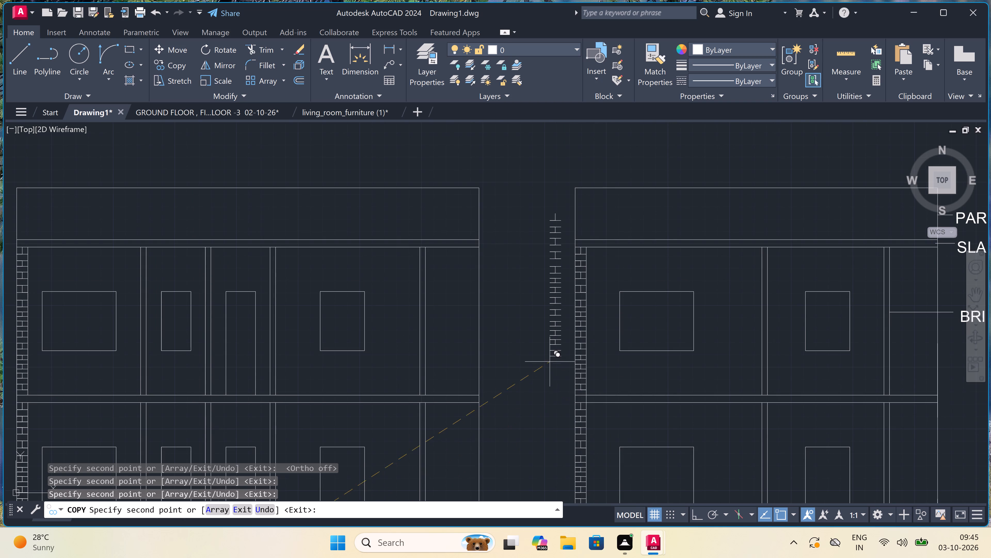
key(Escape)
Examine the whole sheet, including the elevation, SECTION-A and the rooms of the furnished first floor plan.
scroll(546, 330, down, 6)
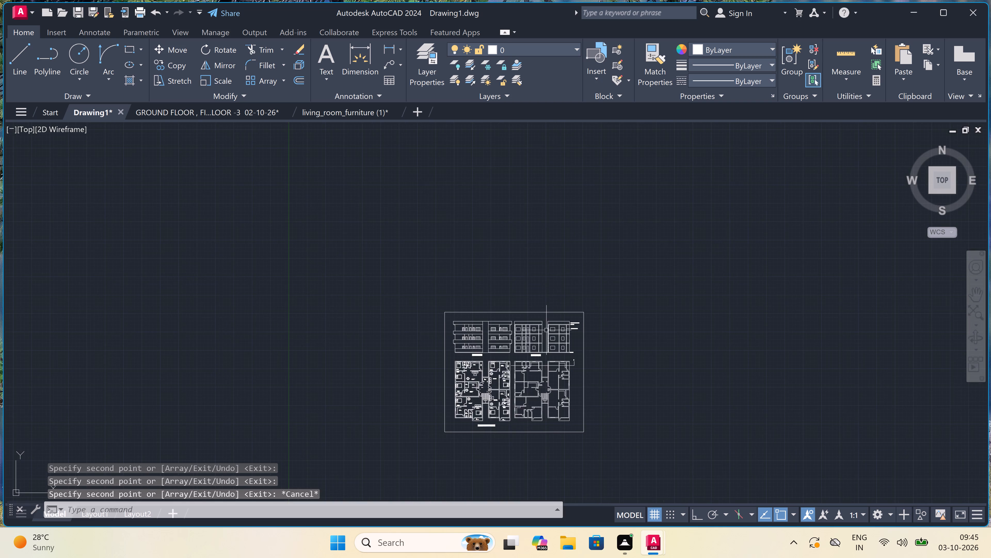
scroll(546, 331, up, 2)
scroll(546, 331, down, 2)
scroll(523, 359, up, 3)
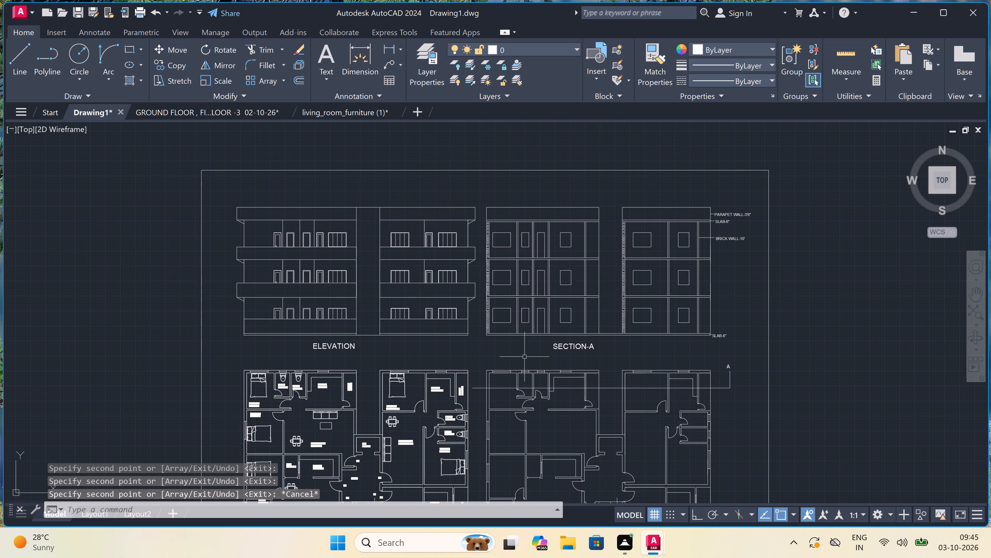
scroll(533, 311, down, 2)
scroll(526, 316, up, 2)
scroll(526, 316, down, 2)
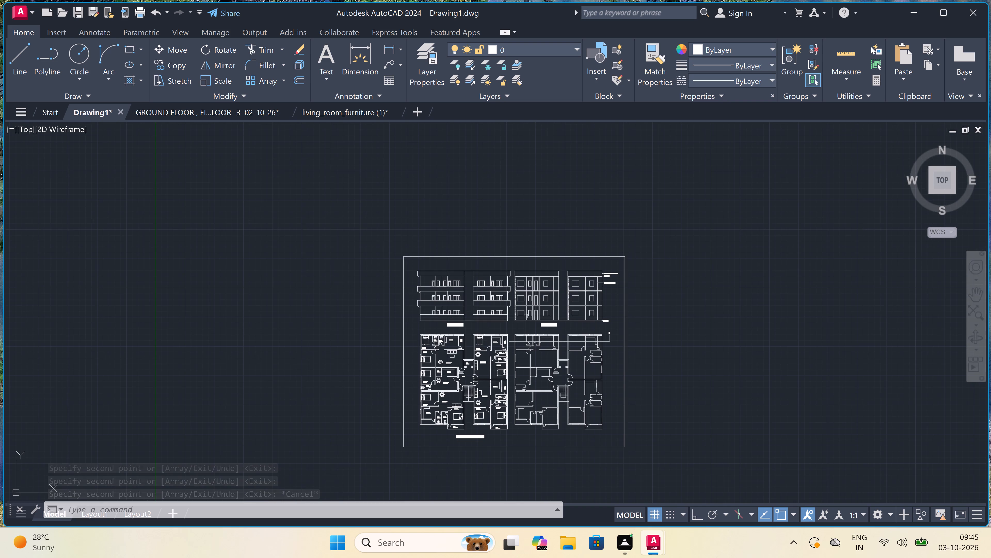
scroll(492, 355, up, 2)
scroll(496, 323, down, 2)
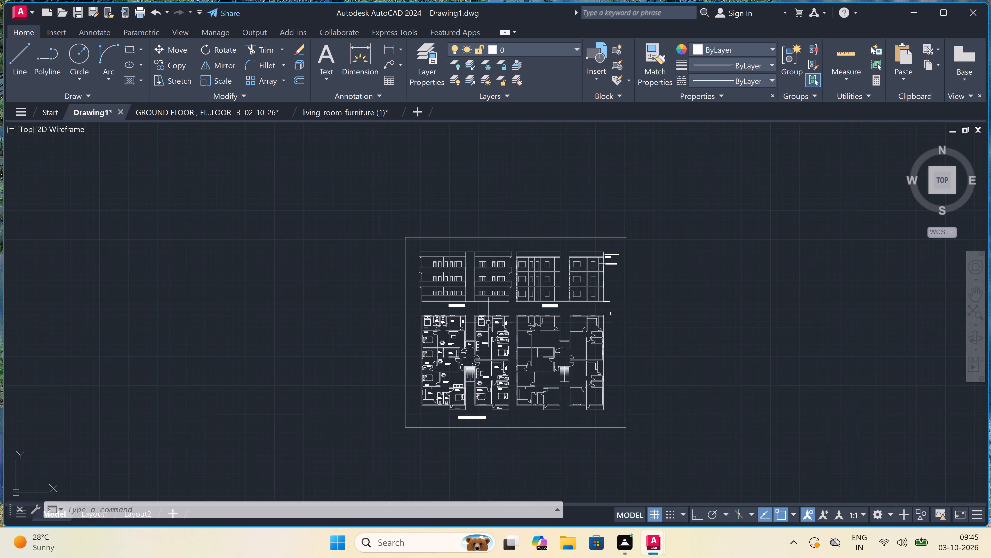
scroll(436, 327, up, 3)
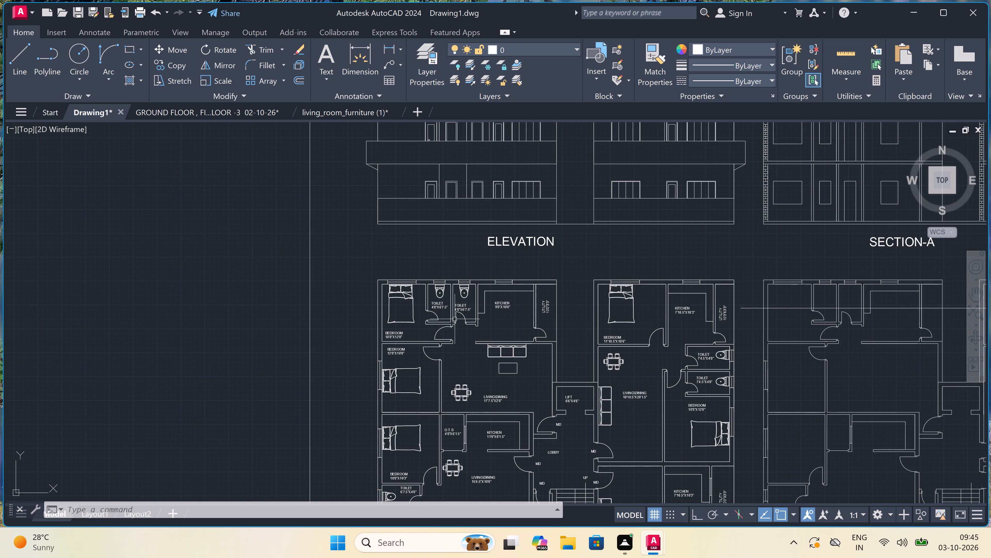
scroll(468, 309, down, 2)
scroll(475, 346, up, 3)
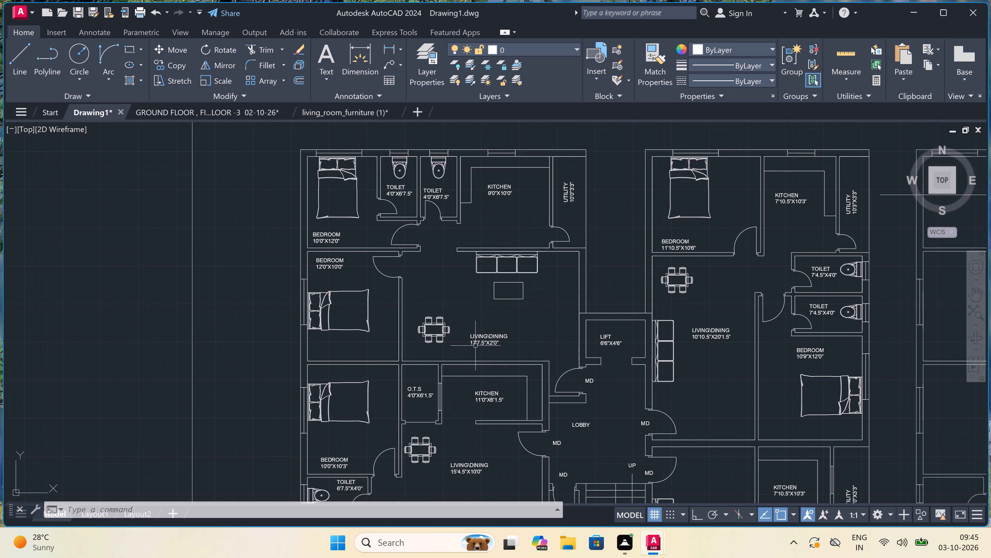
scroll(475, 346, down, 1)
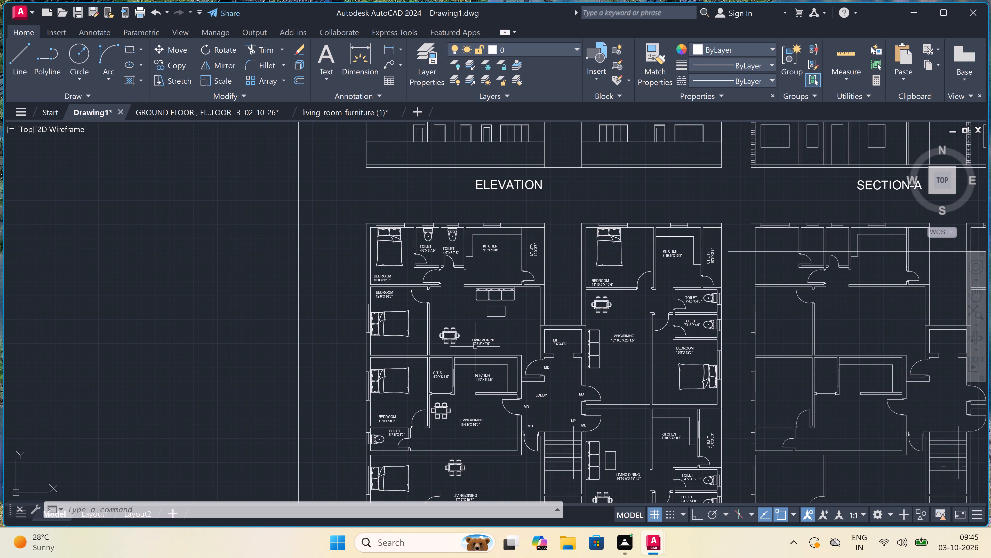
scroll(475, 347, up, 2)
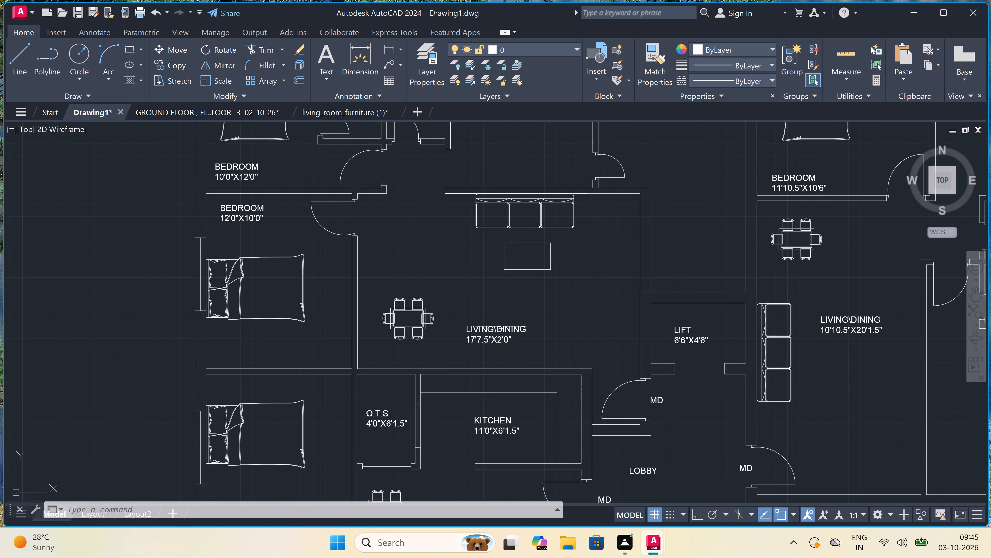
scroll(501, 327, down, 2)
scroll(517, 304, up, 2)
scroll(517, 305, down, 2)
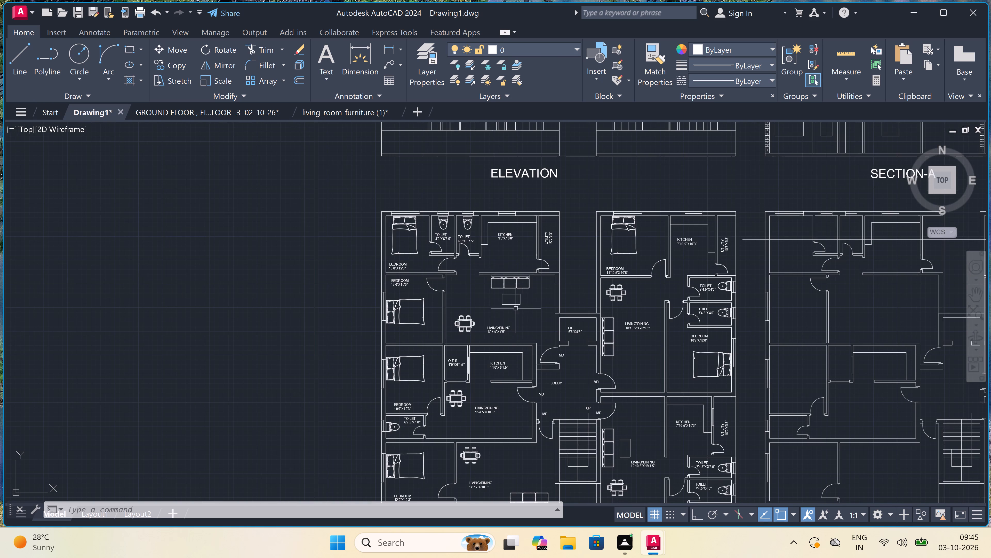
scroll(508, 337, down, 2)
scroll(492, 382, up, 2)
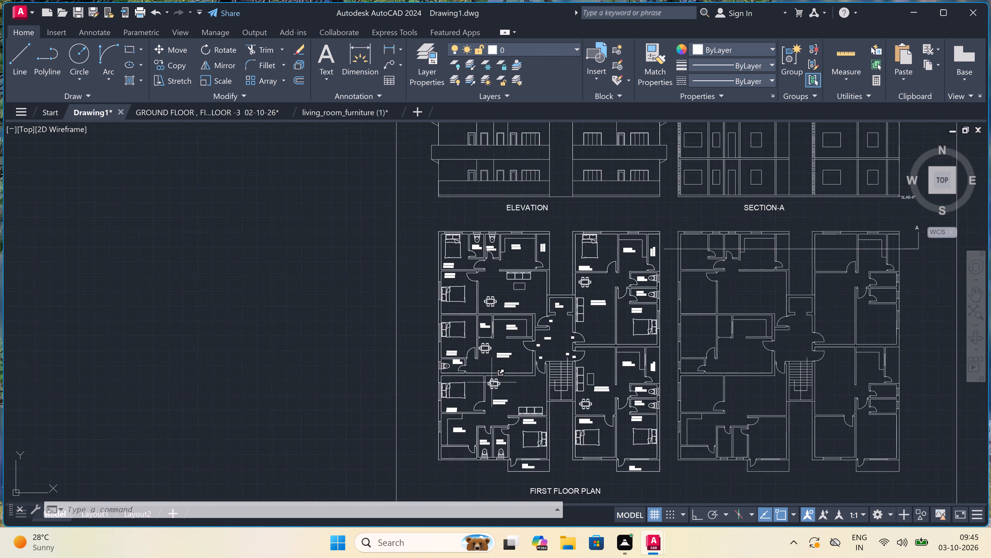
Copy the rectangular coffee table from the 17'7.5"X2'0" living/dining room to in front of the sofa in the 17'7.7"X10'3" living/dining room.
scroll(492, 382, down, 2)
scroll(500, 402, up, 3)
scroll(529, 373, down, 1)
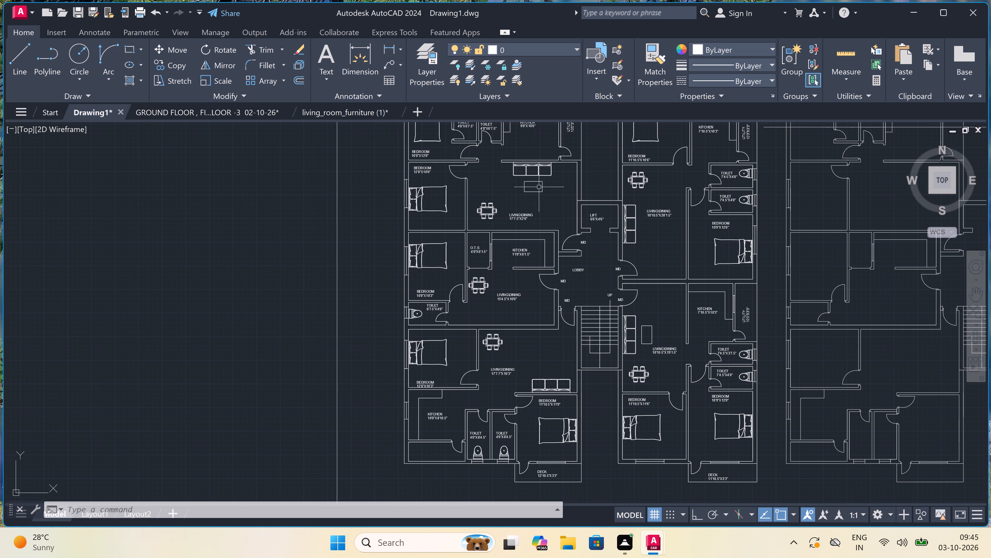
scroll(540, 181, up, 3)
click(558, 173)
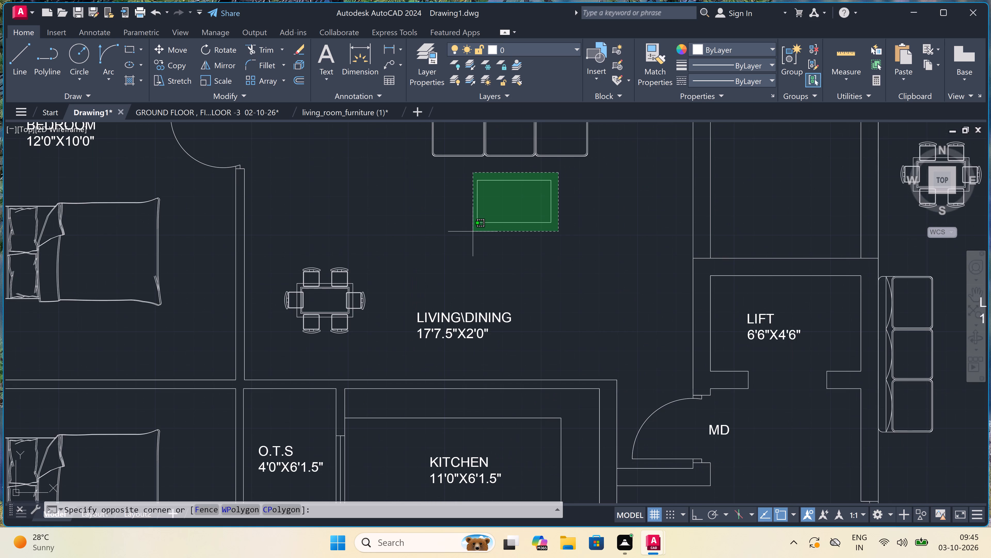
triple_click(473, 231)
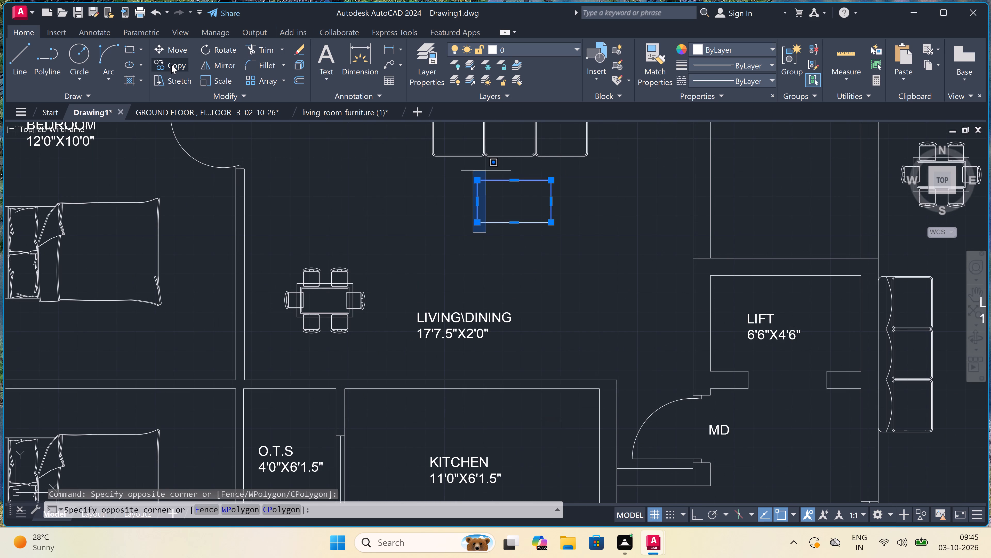
click(171, 65)
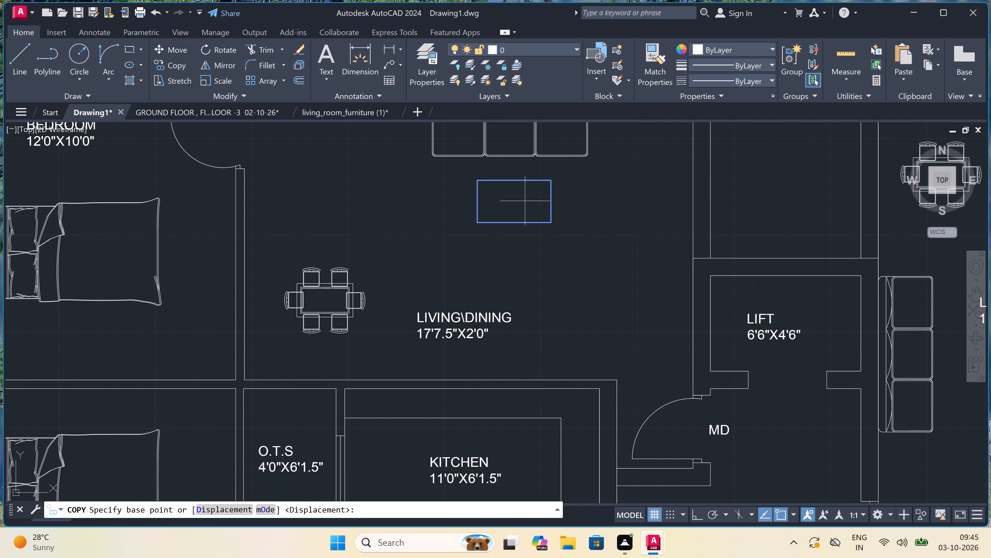
click(515, 198)
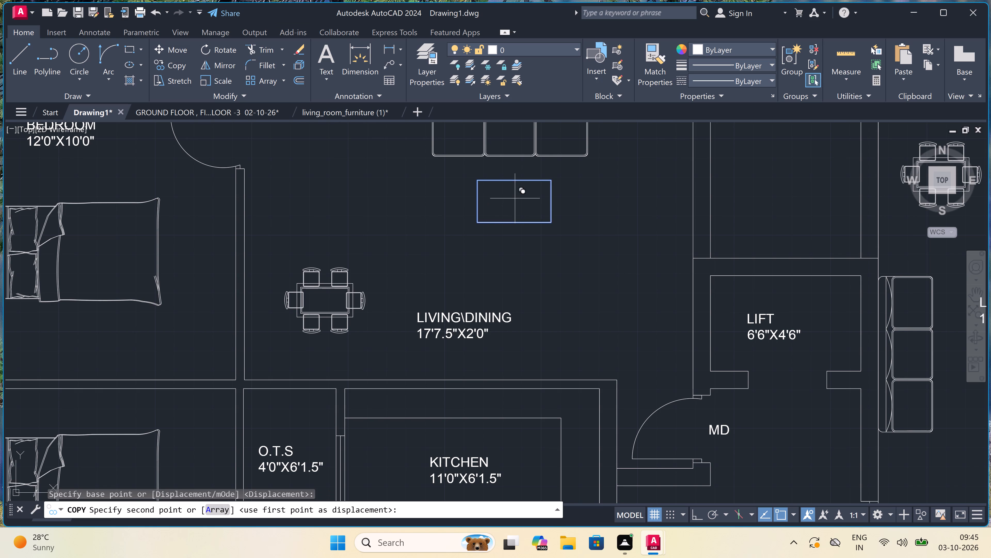
scroll(498, 224, down, 4)
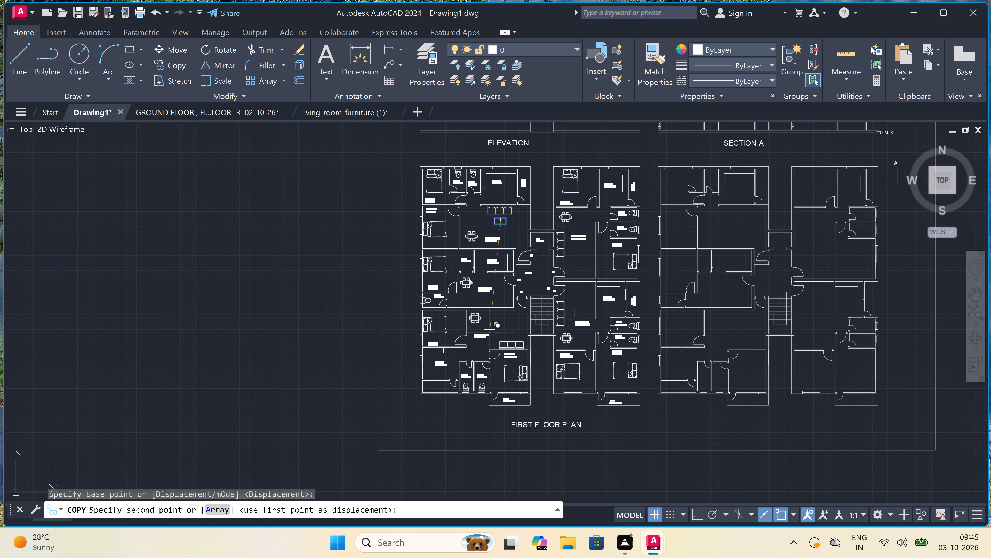
scroll(495, 329, up, 3)
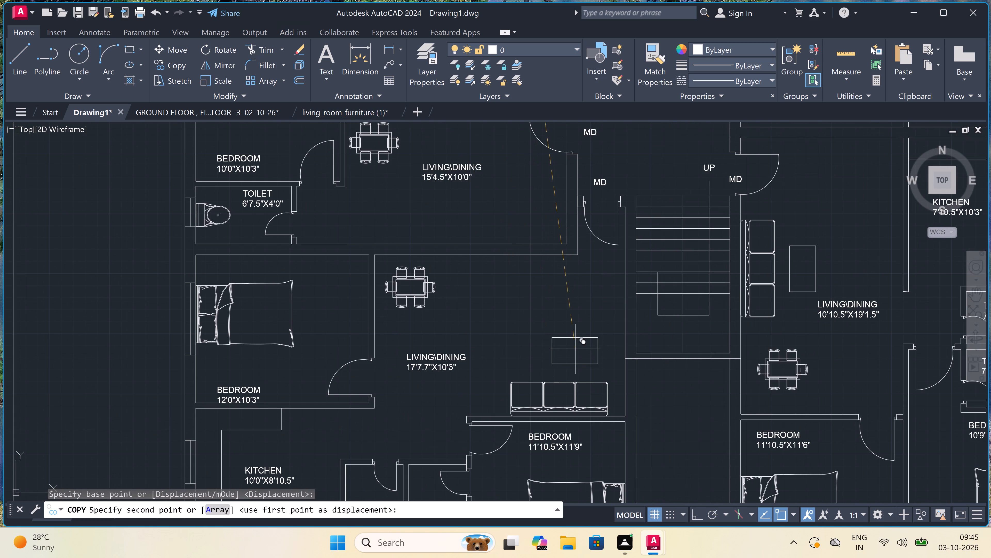
click(561, 347)
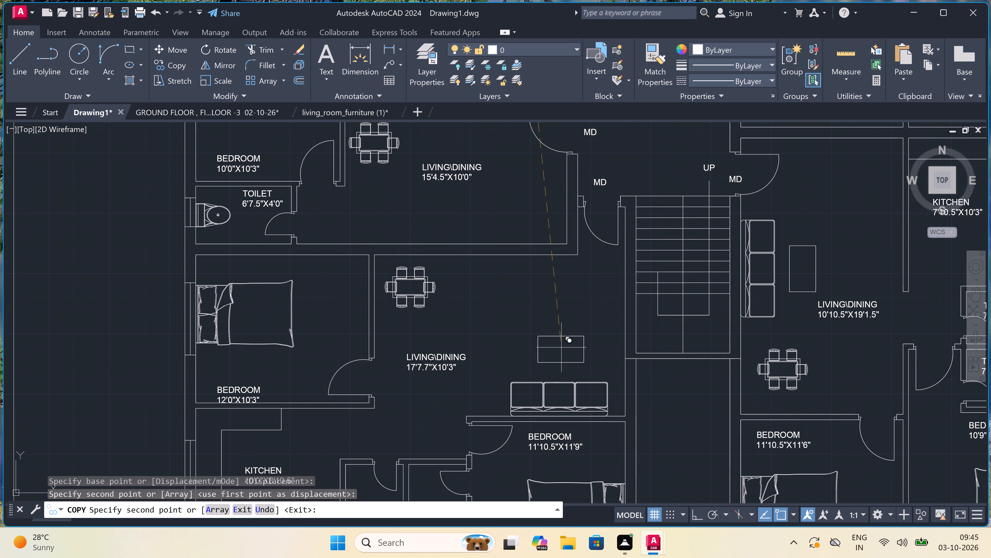
key(Escape)
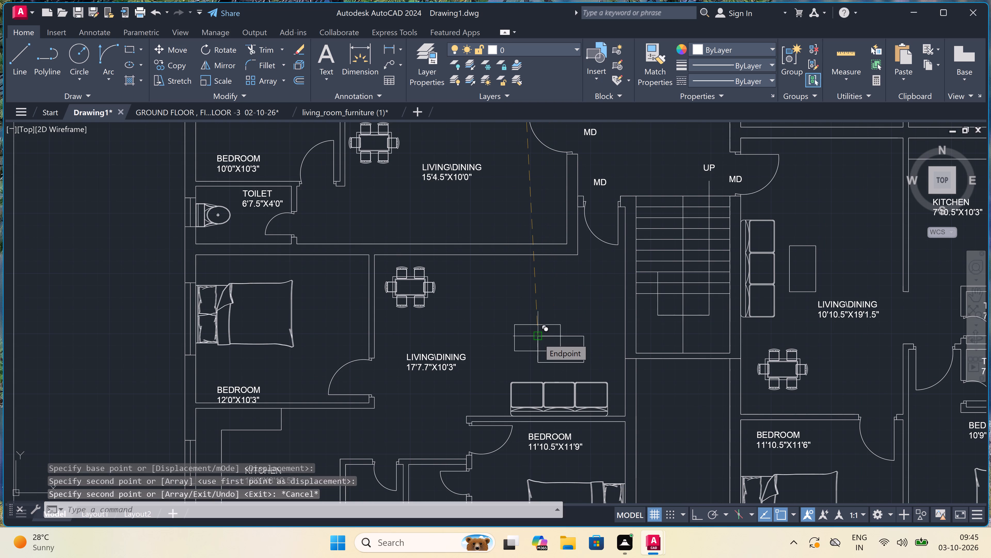
Examine the first floor plan's furniture layout and walls, both as a whole and at room level.
scroll(514, 296, down, 1)
scroll(546, 253, down, 2)
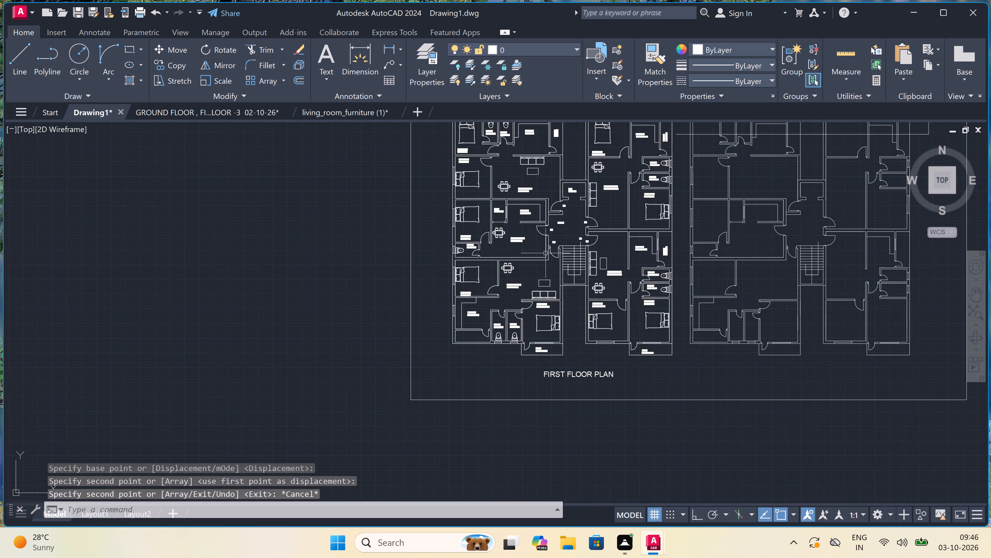
scroll(546, 253, up, 1)
scroll(546, 253, down, 2)
scroll(544, 217, up, 1)
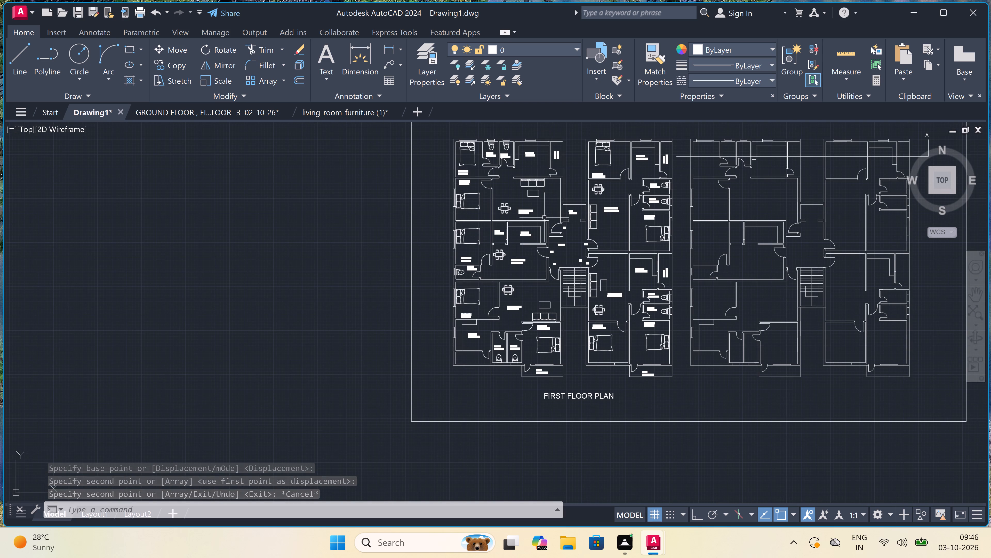
scroll(544, 218, up, 1)
scroll(544, 218, down, 1)
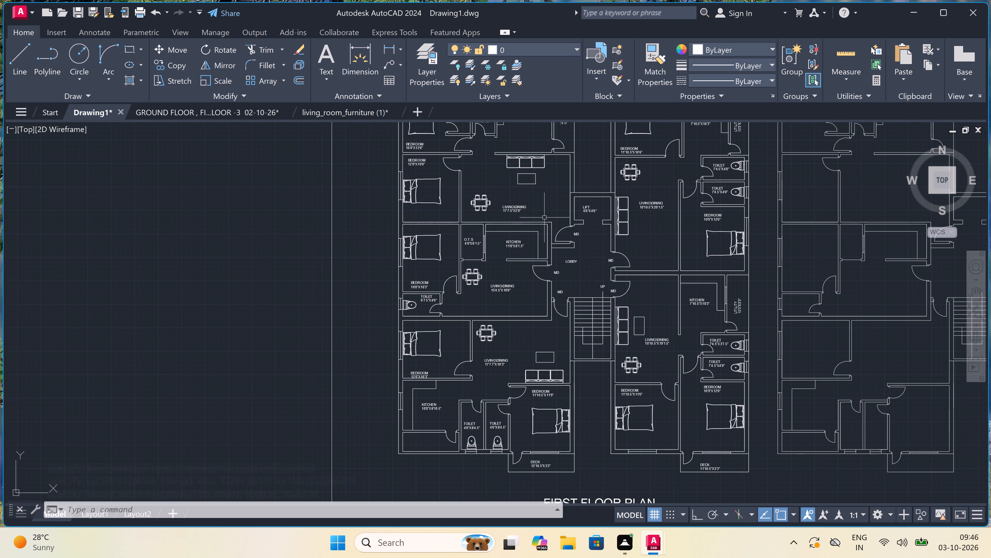
scroll(544, 218, down, 1)
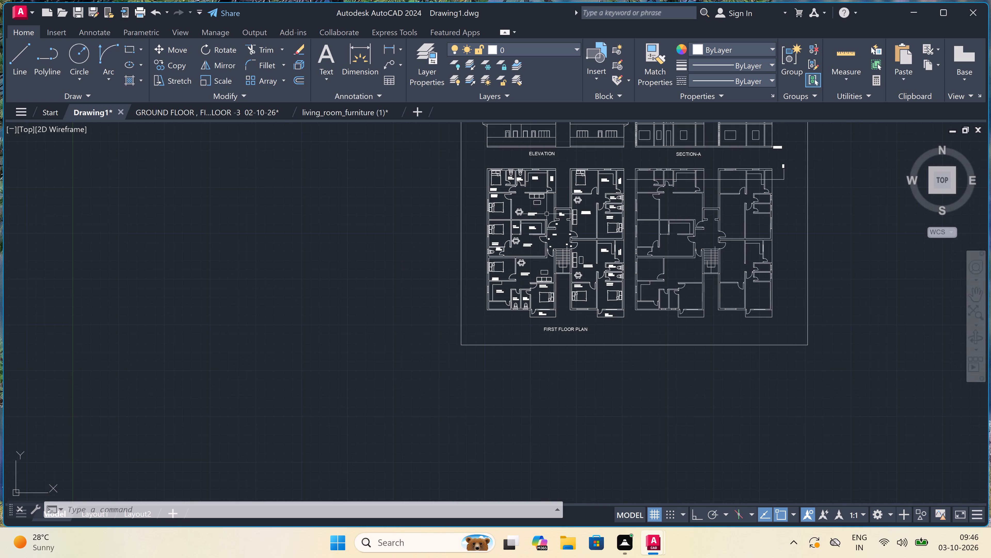
scroll(547, 214, up, 1)
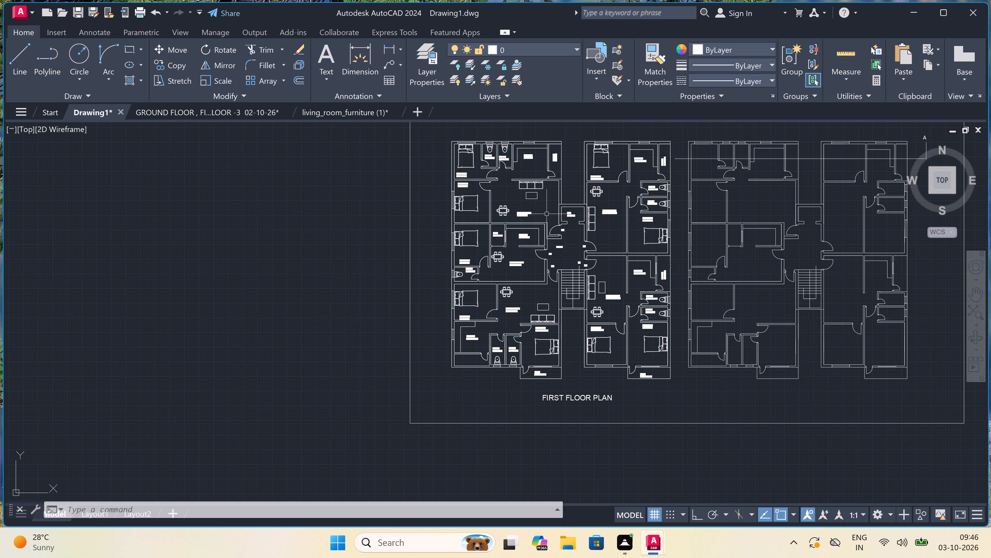
scroll(547, 214, down, 1)
scroll(549, 204, up, 2)
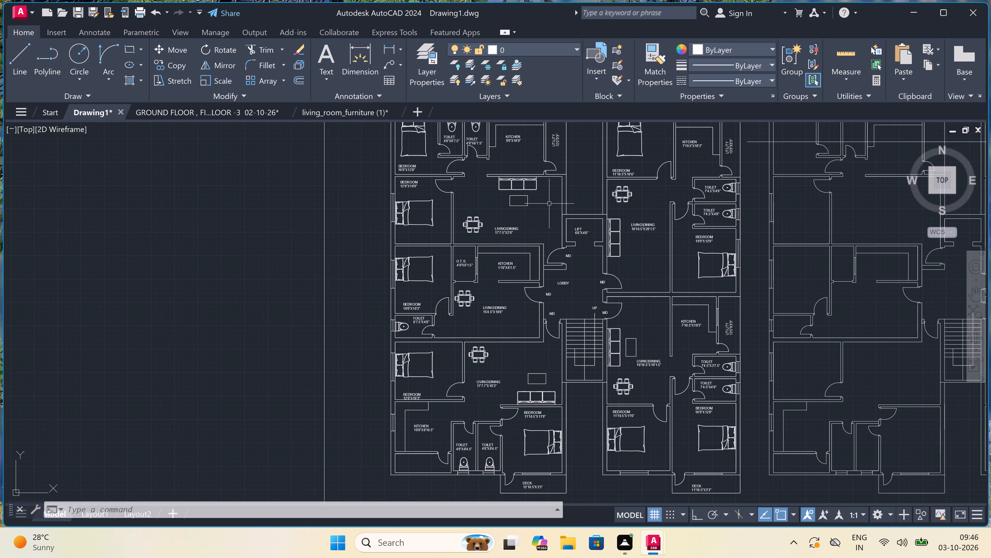
Hatch the first floor plan's north-west flat walls with ANSI32, covering the outer, bedroom, toilet, kitchen and utility walls down to the lift.
text(H)
key(space)
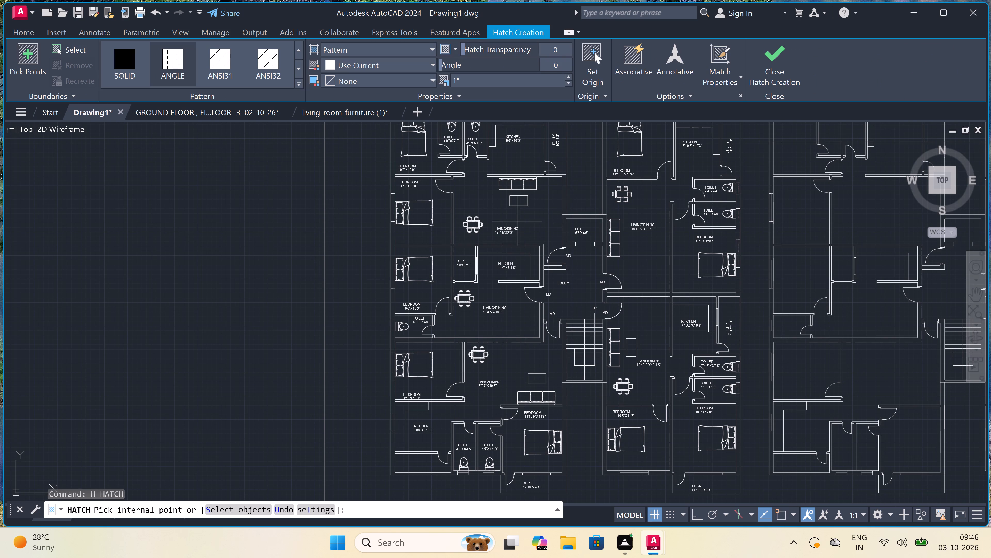
click(265, 62)
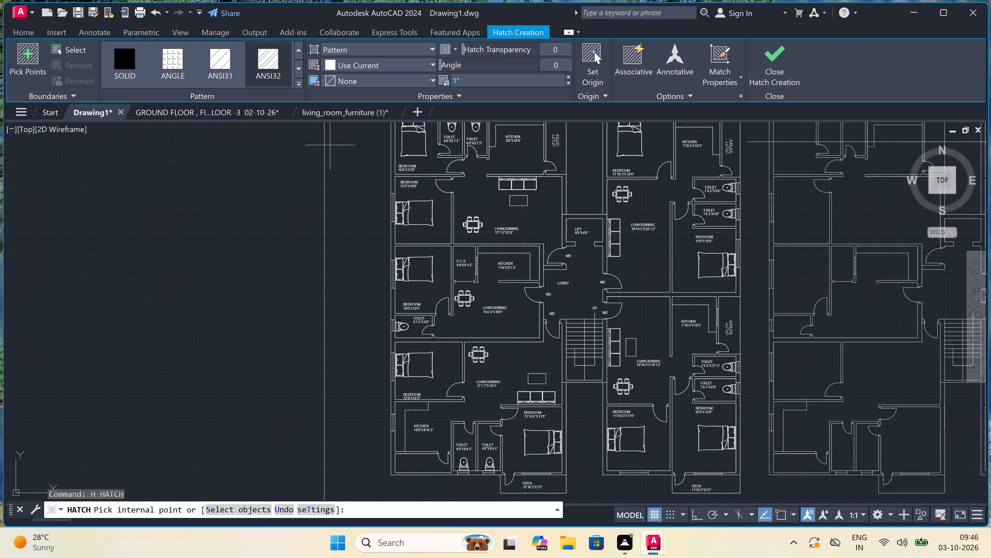
scroll(381, 213, down, 3)
scroll(387, 160, up, 2)
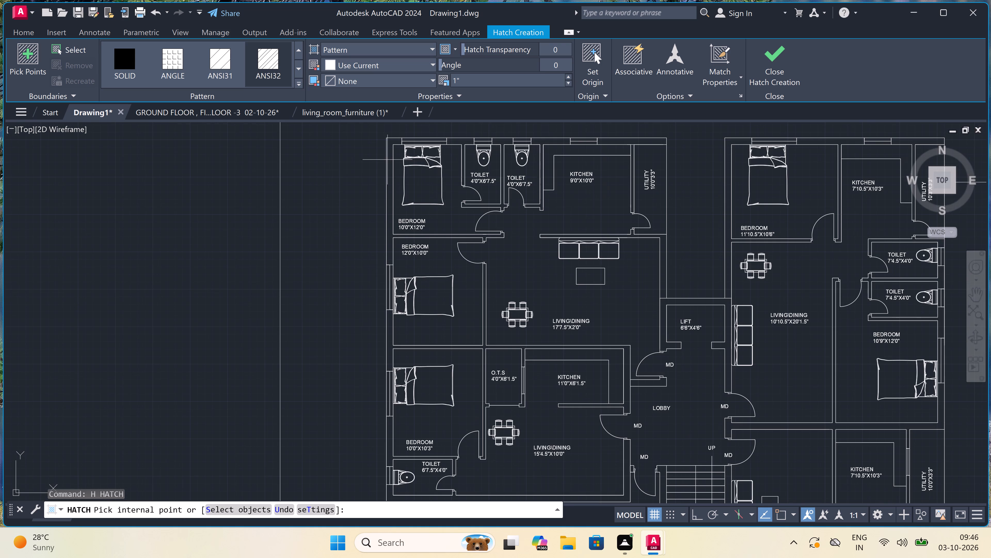
click(388, 162)
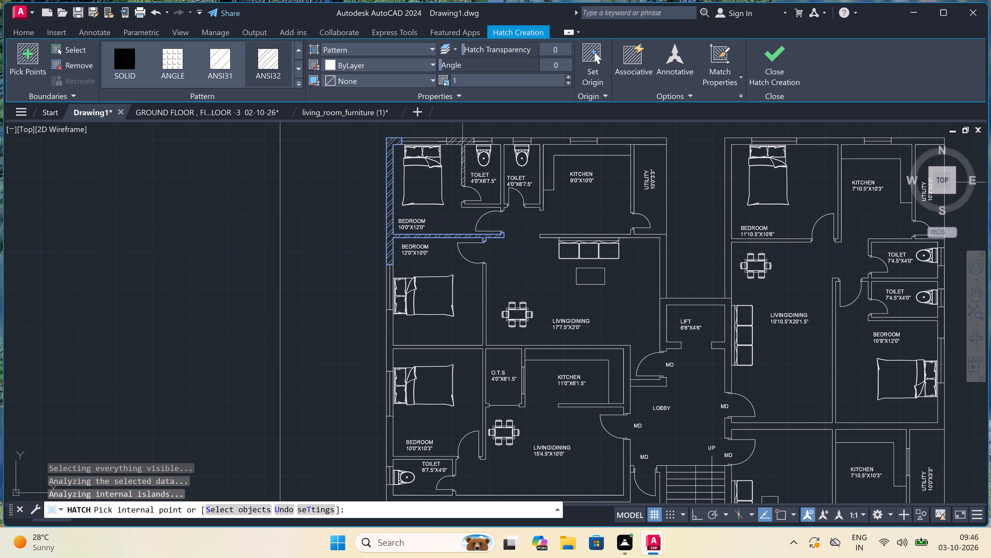
double_click(462, 141)
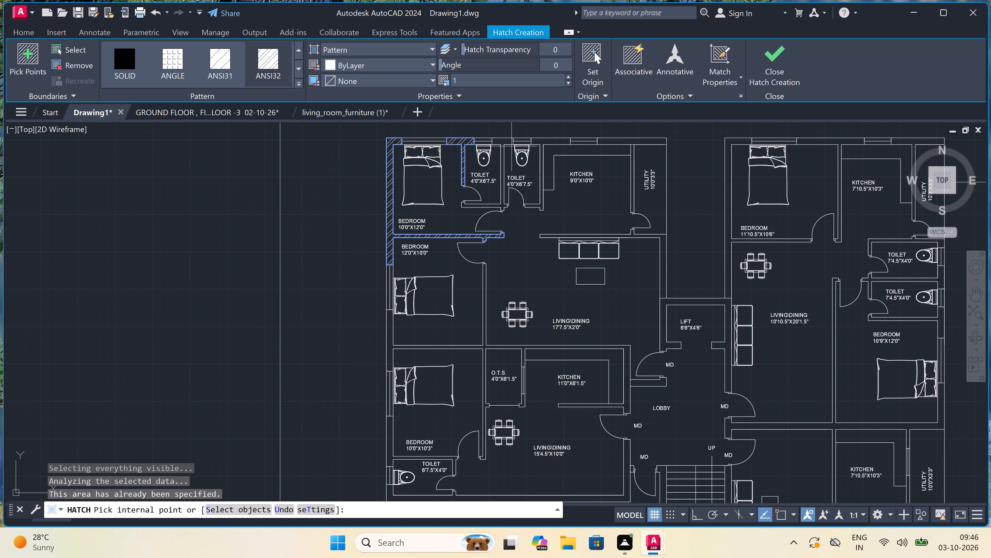
double_click(504, 141)
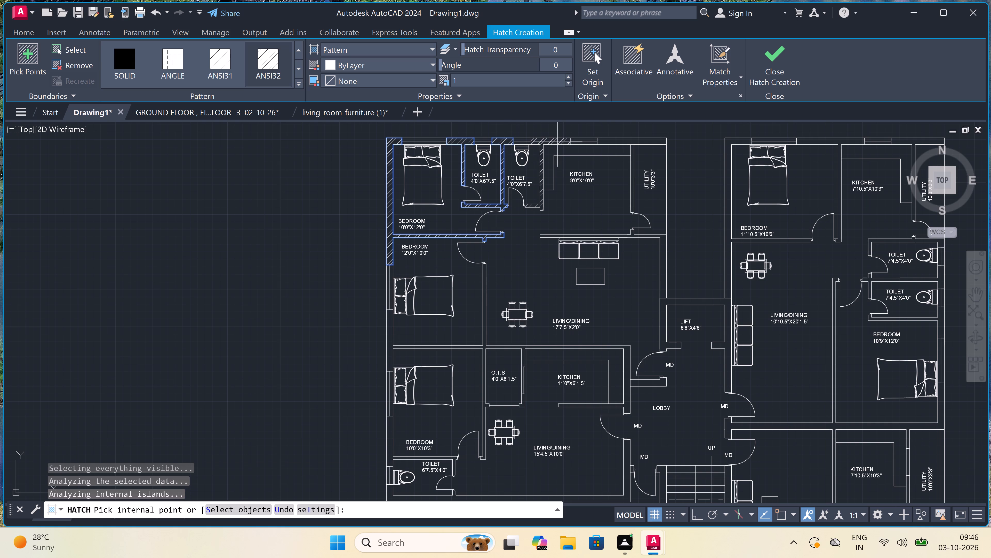
double_click(557, 142)
double_click(658, 140)
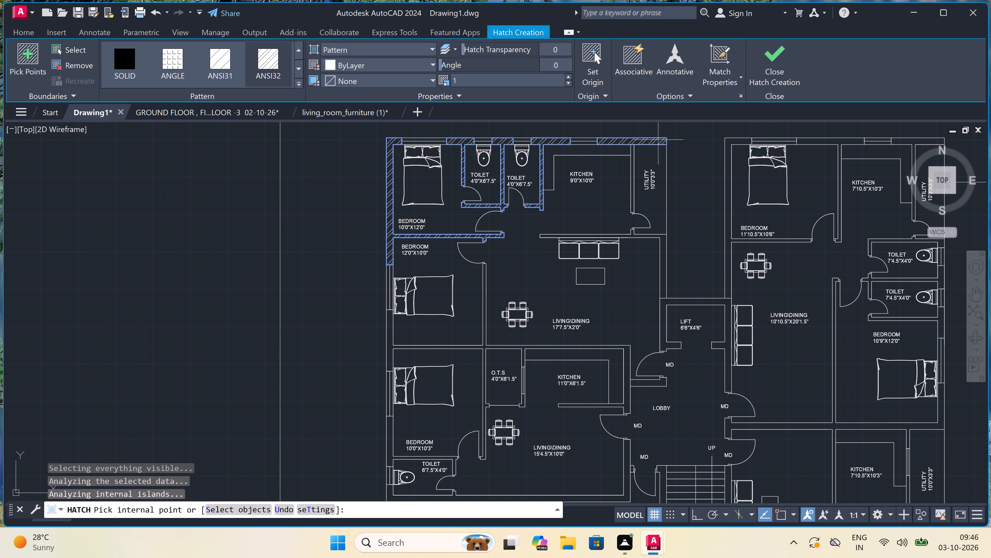
double_click(631, 173)
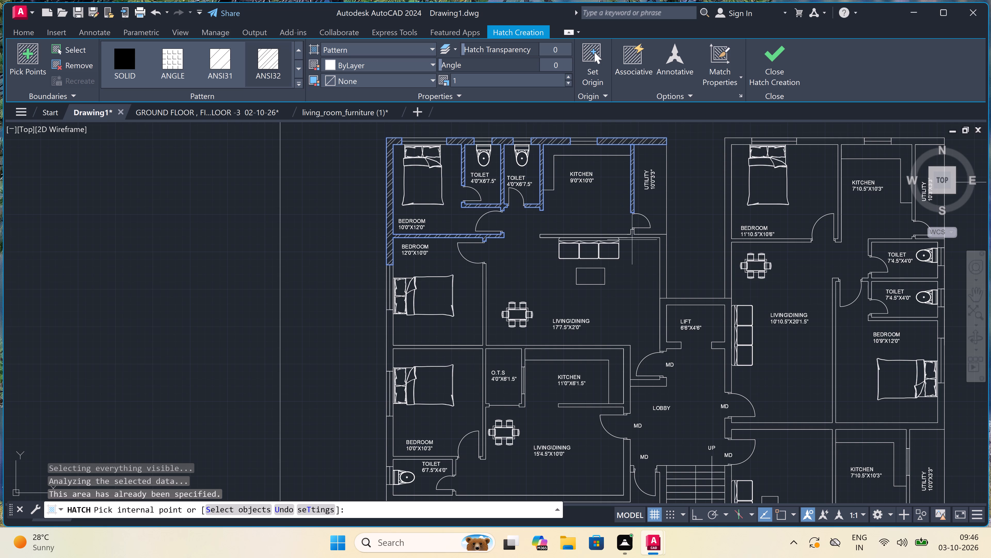
scroll(618, 230, up, 2)
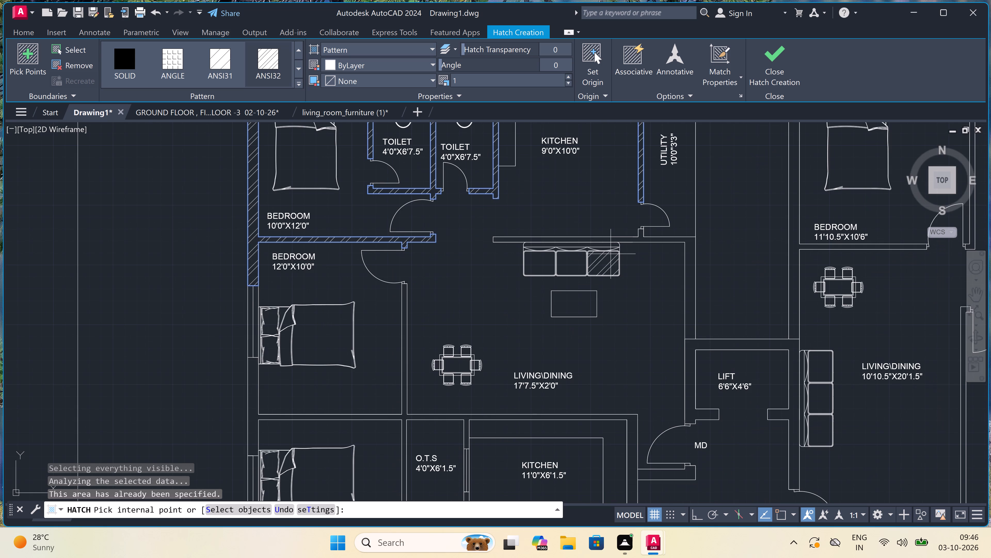
double_click(605, 239)
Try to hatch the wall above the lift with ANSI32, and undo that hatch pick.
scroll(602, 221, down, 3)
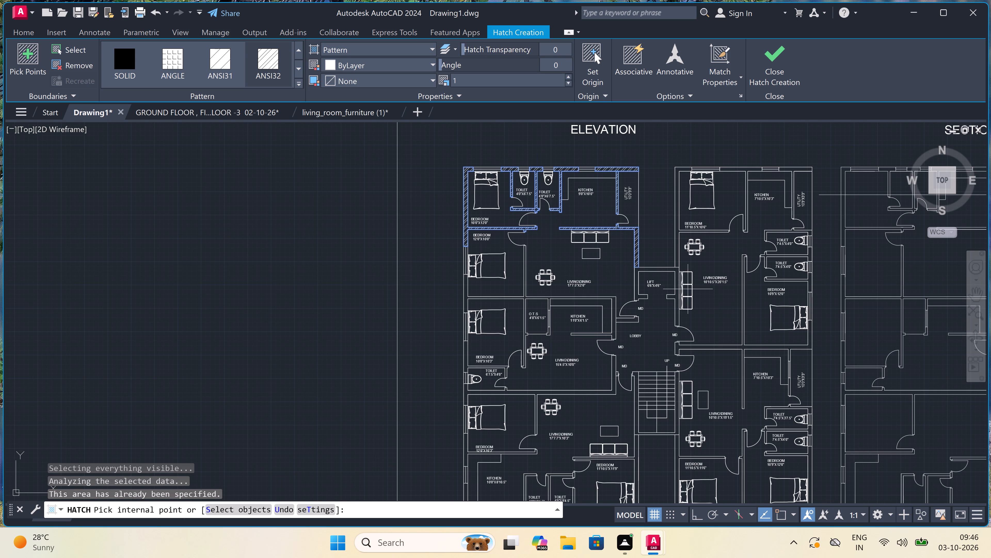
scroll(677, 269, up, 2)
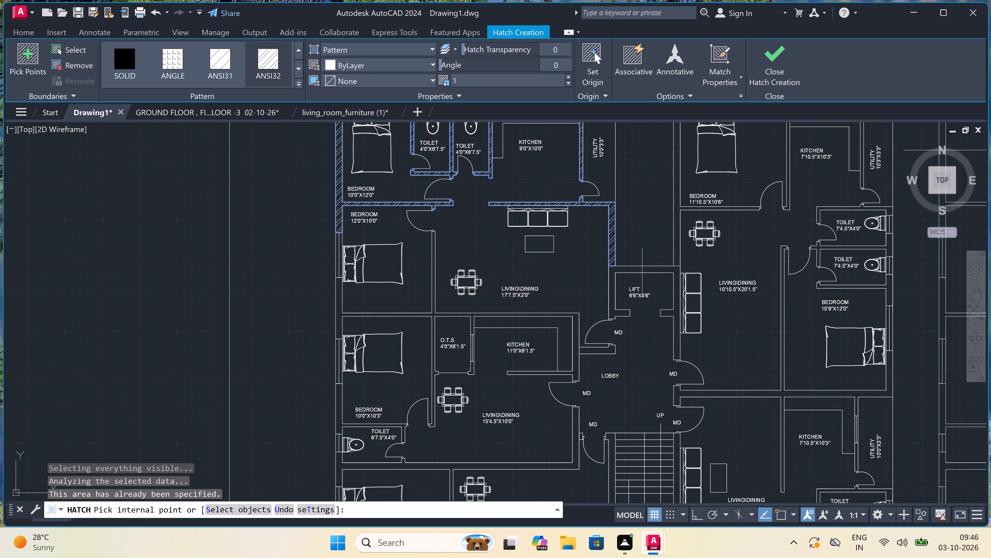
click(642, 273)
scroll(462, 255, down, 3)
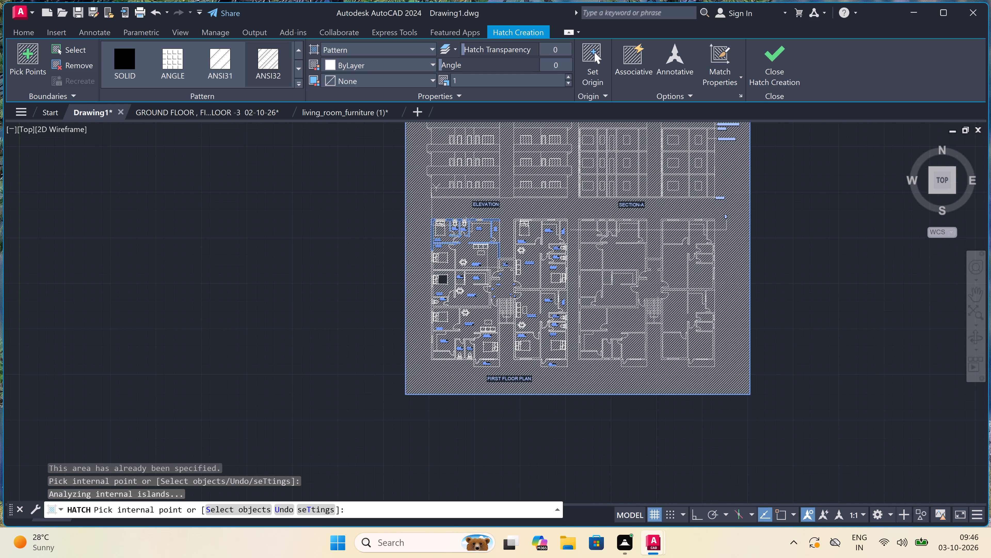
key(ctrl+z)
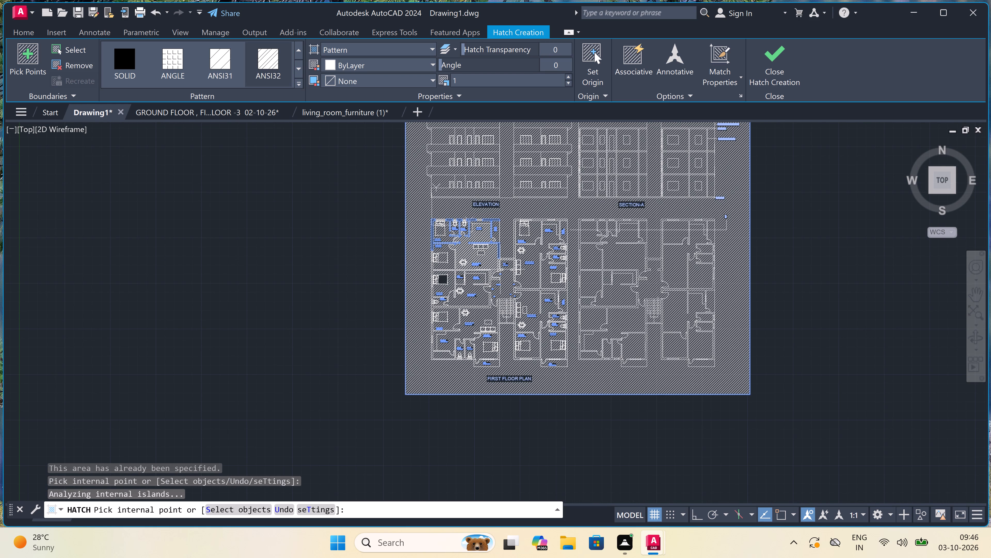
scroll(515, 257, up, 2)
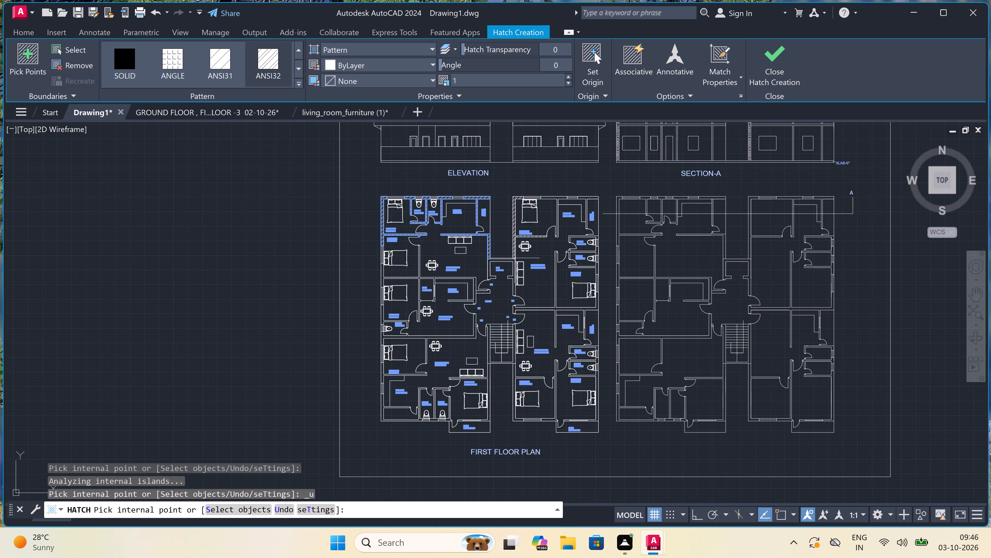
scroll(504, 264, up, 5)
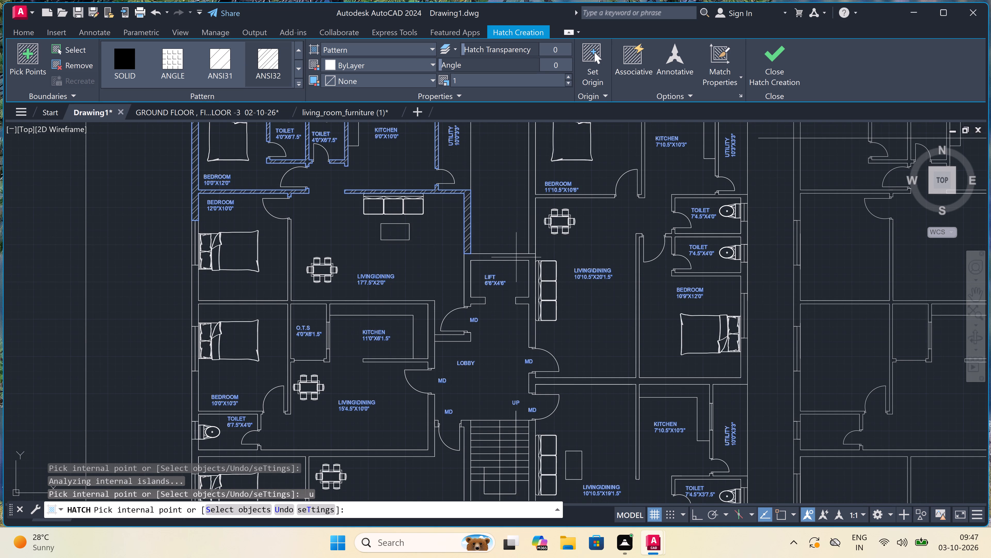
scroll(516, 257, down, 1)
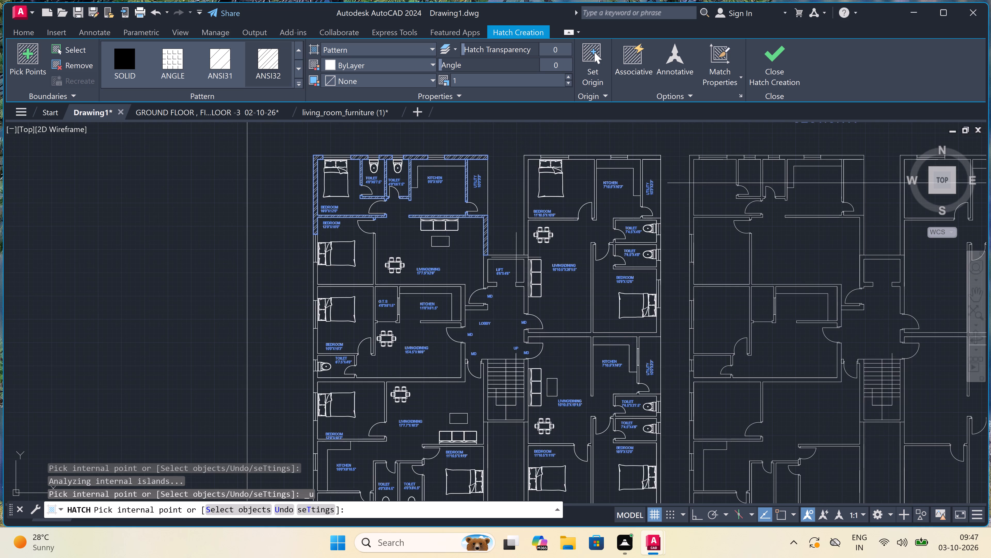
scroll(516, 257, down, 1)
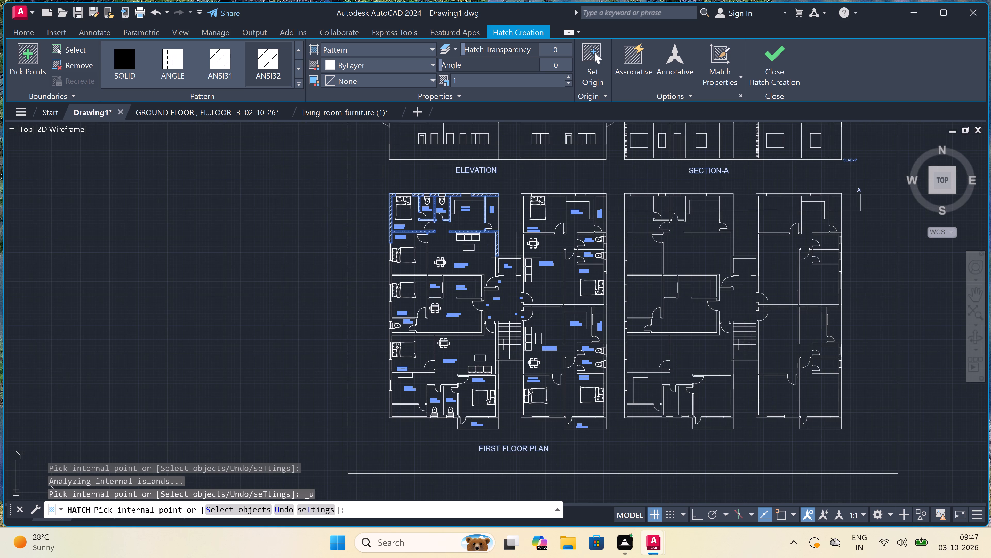
Start a new hatch matching the properties of the existing ANSI32 wall hatch, and fill the walls around the lift.
key(Escape)
scroll(512, 261, up, 1)
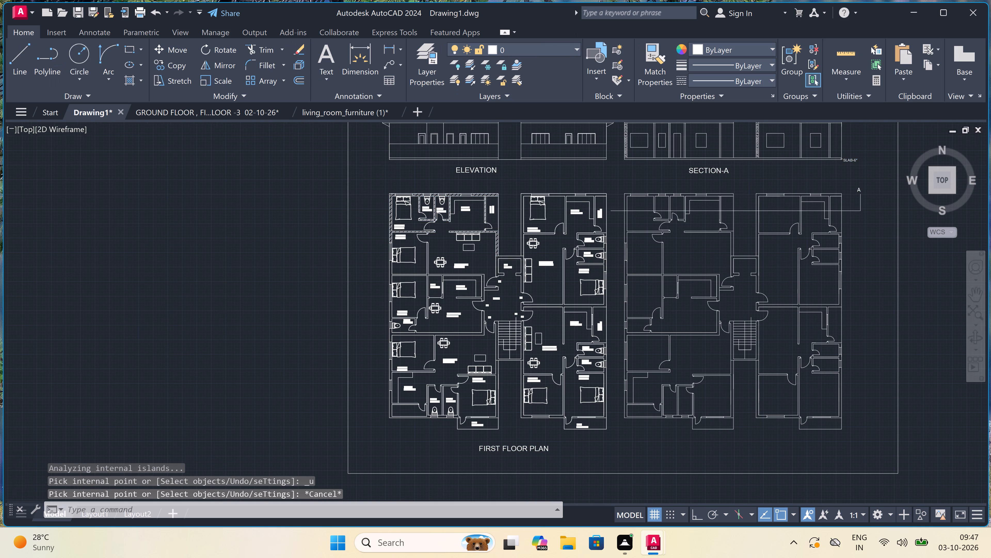
scroll(512, 261, up, 1)
text(H)
key(space)
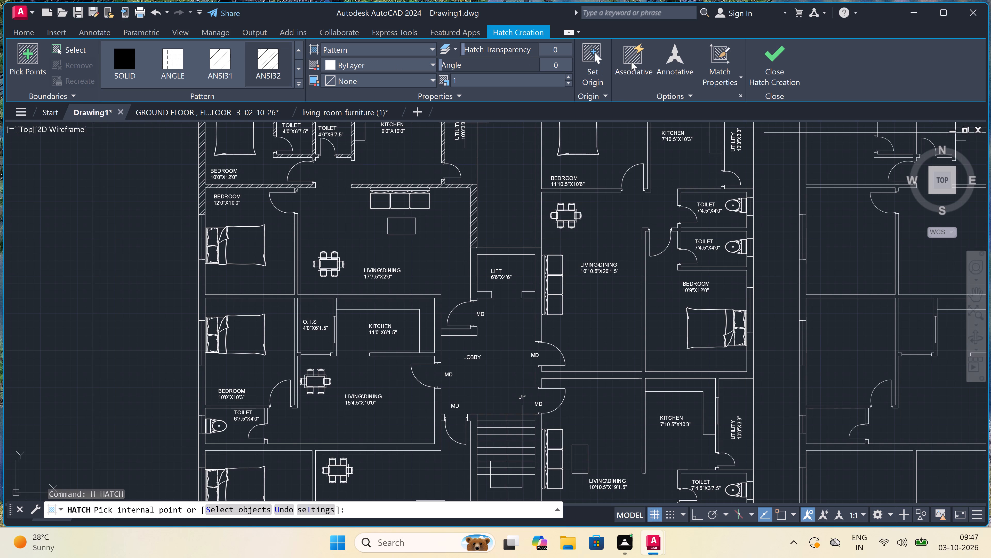
double_click(716, 52)
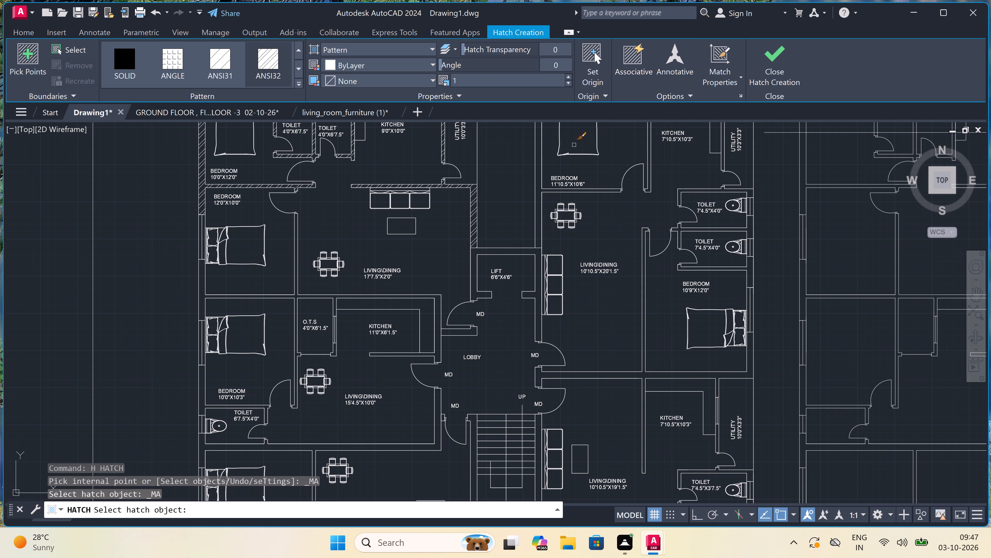
double_click(474, 197)
double_click(488, 251)
Hatch the first floor's north-east flat walls around the 11'10.5"X10'6" bedroom, kitchen and utility, including the west and north outer walls.
scroll(488, 251, down, 3)
scroll(506, 225, up, 3)
click(483, 225)
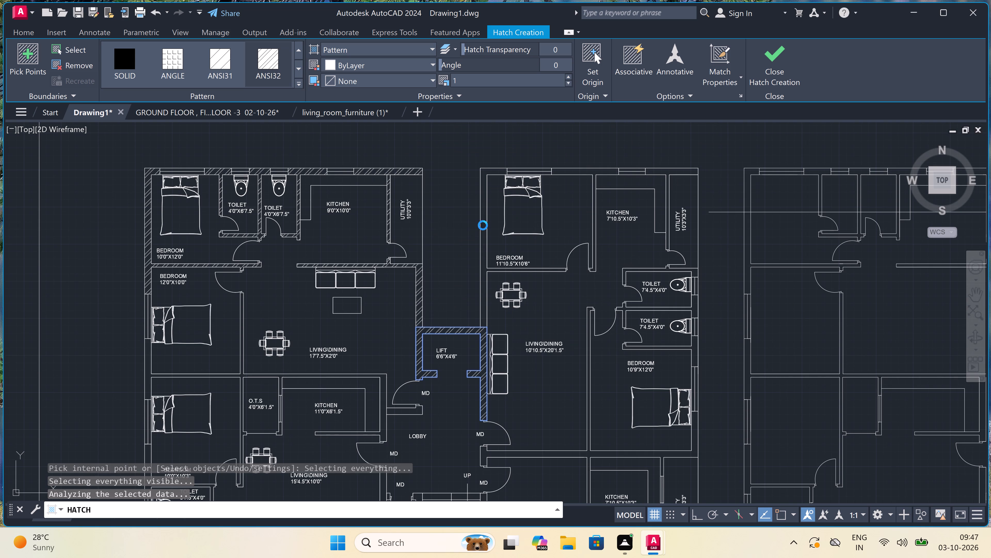
scroll(483, 225, down, 3)
scroll(502, 212, up, 3)
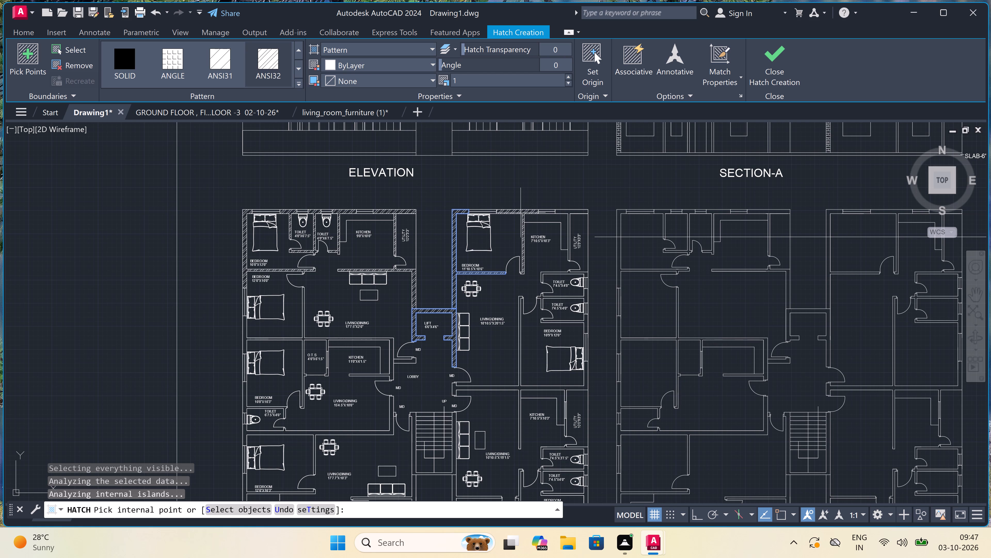
click(521, 213)
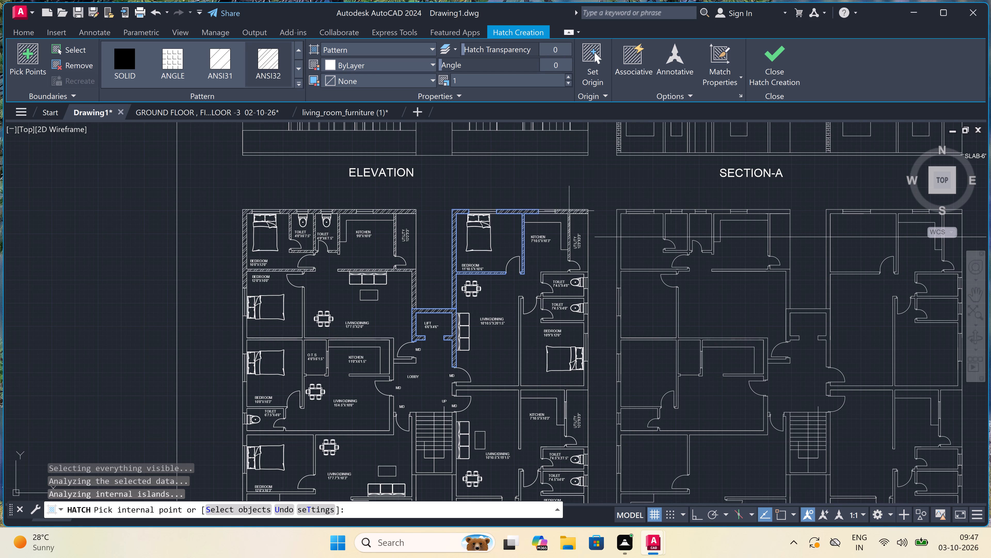
click(569, 211)
Hatch the walls around the two 7'4.5"X4'0" toilets in the north-east flat, including the adjoining east outer wall segments.
scroll(569, 211, down, 2)
scroll(564, 242, up, 1)
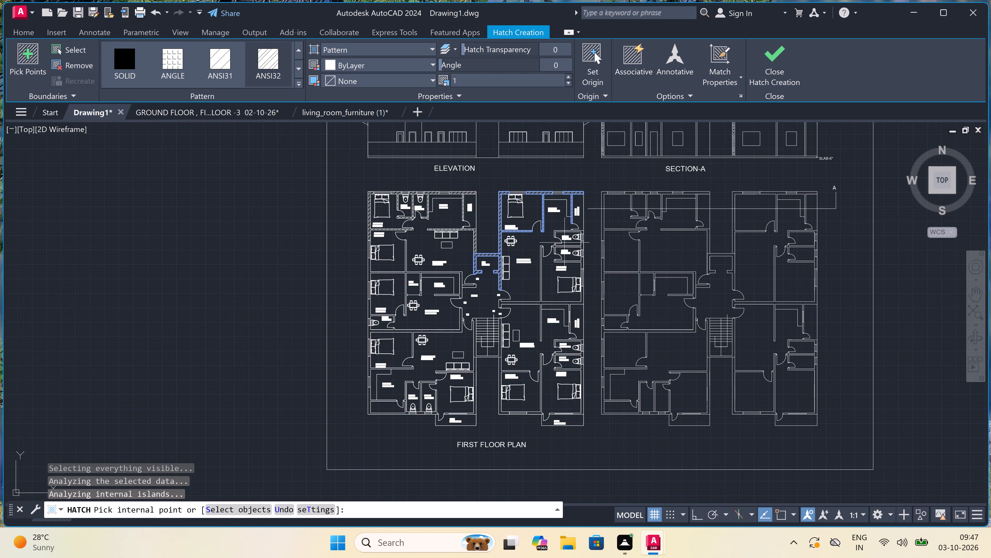
scroll(563, 227, up, 3)
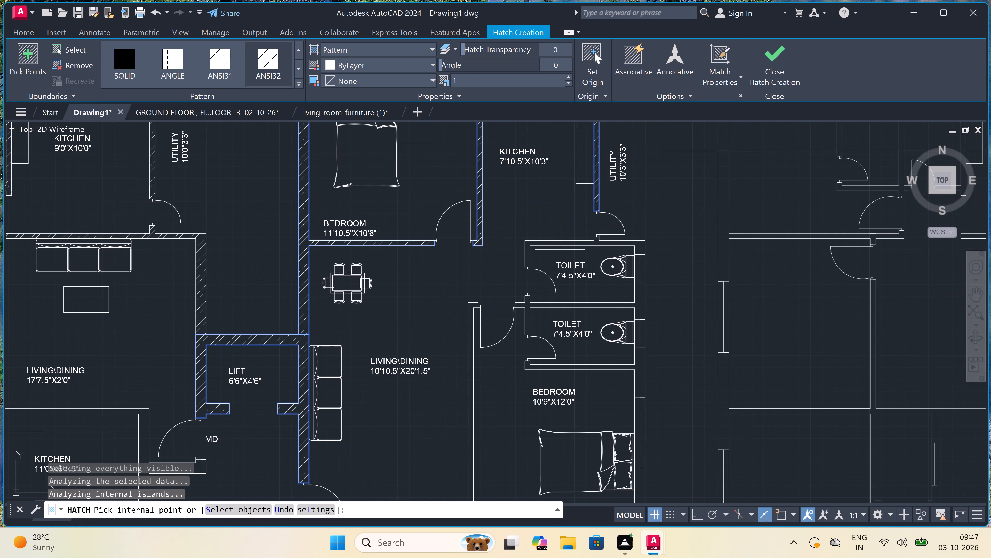
click(557, 245)
scroll(557, 245, down, 1)
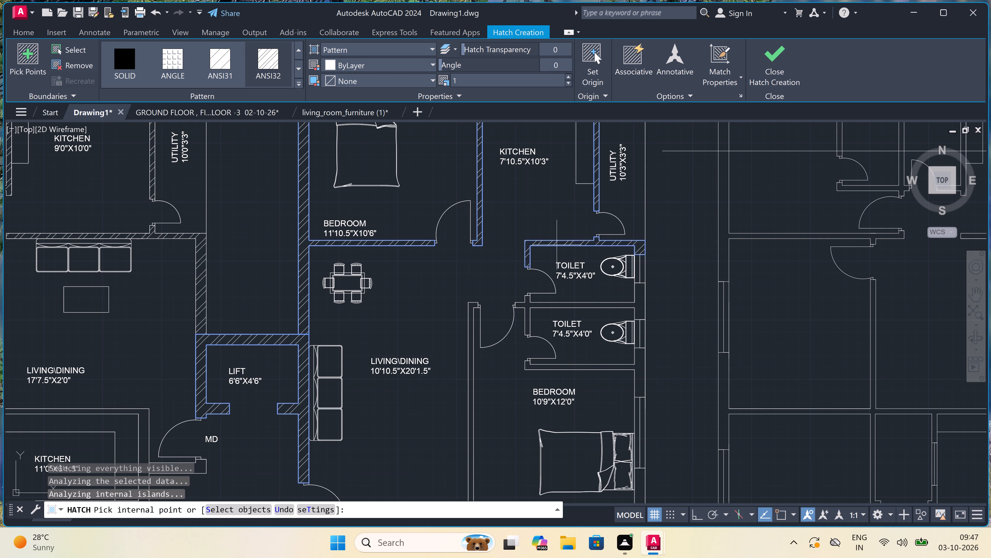
scroll(549, 291, up, 1)
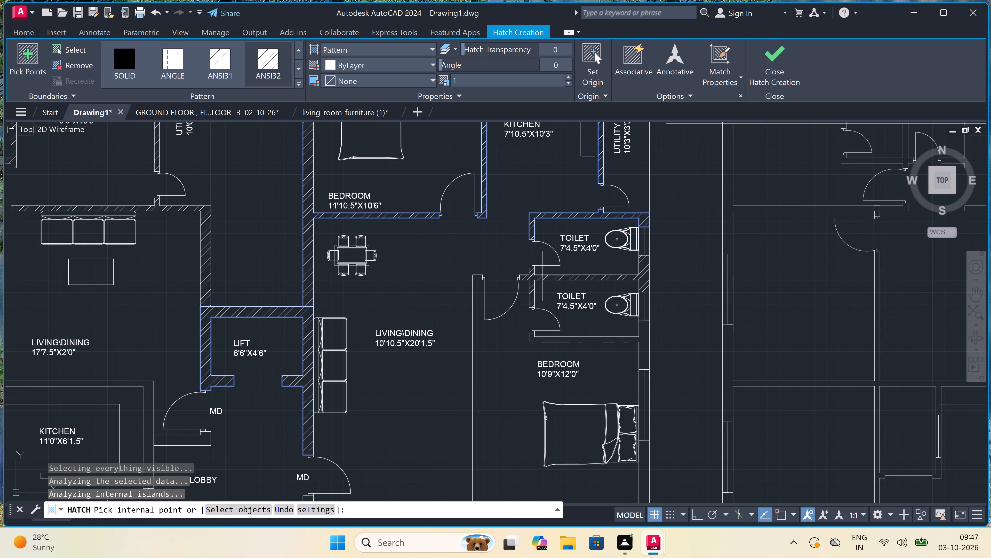
double_click(542, 276)
scroll(542, 276, down, 2)
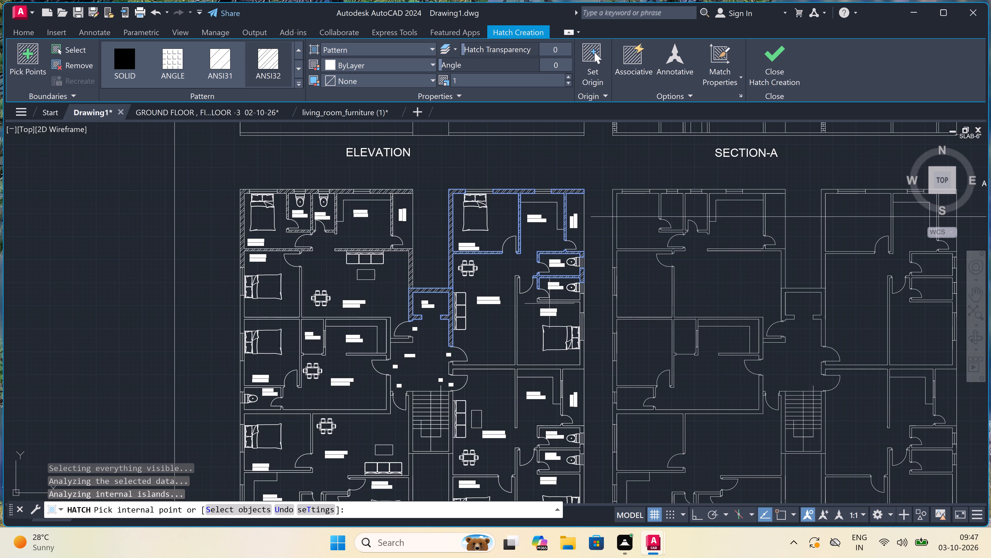
scroll(549, 303, up, 2)
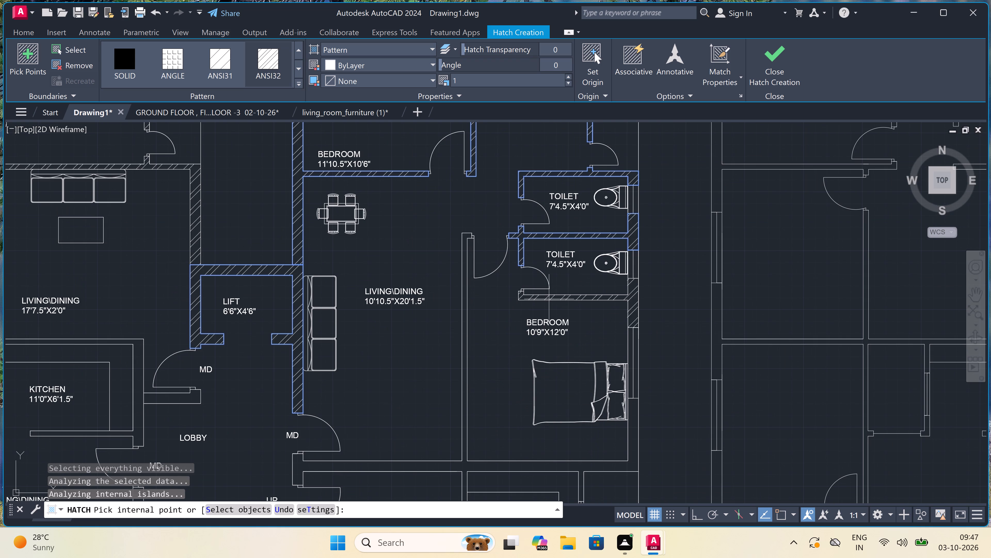
click(549, 299)
Hatch the north-east flat's living/dining-bedroom partition together with the connected wall separating it from the south-east flat.
scroll(545, 284, down, 3)
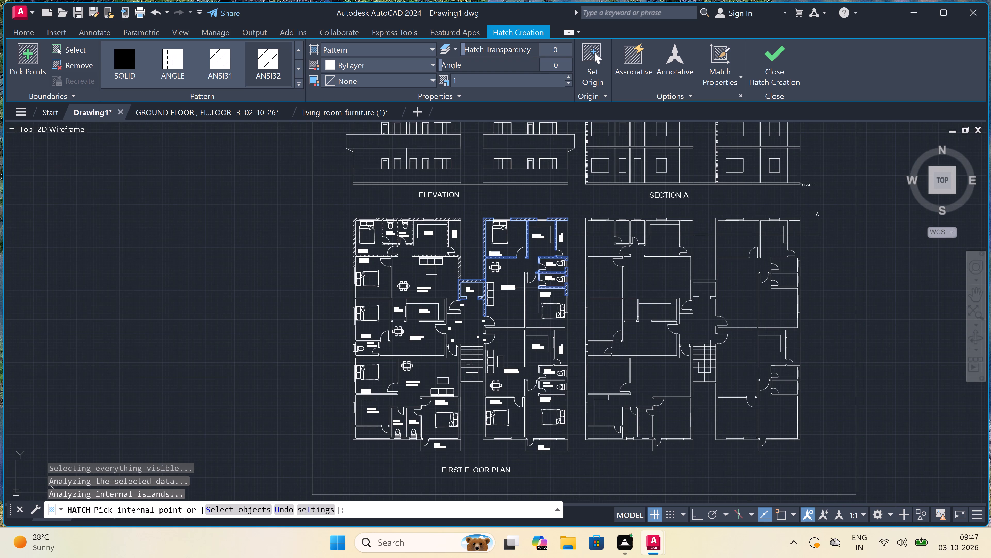
scroll(514, 304, up, 3)
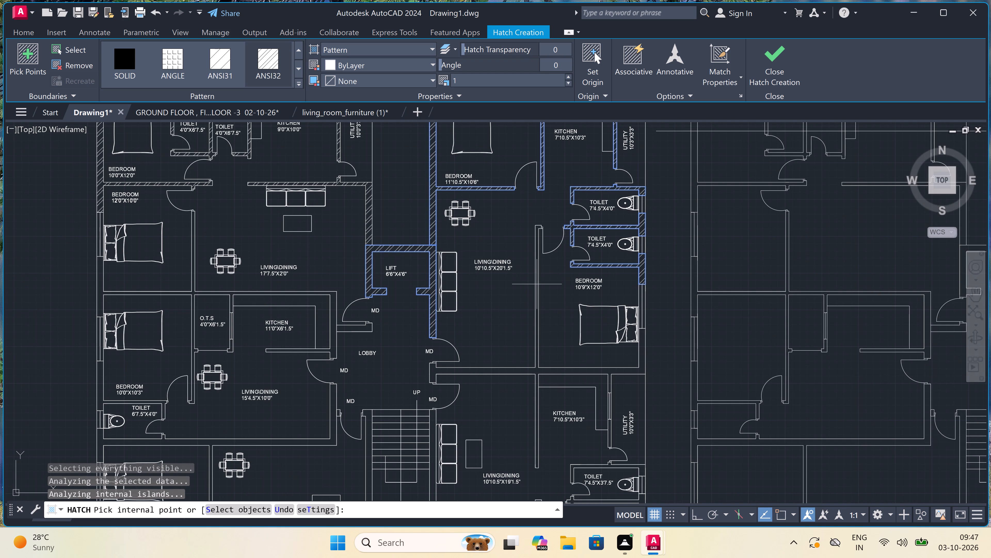
click(537, 284)
Hatch the south-east flat's wall between kitchen and utility, the walls around its two toilets, and the connected east outer wall.
scroll(537, 284, down, 4)
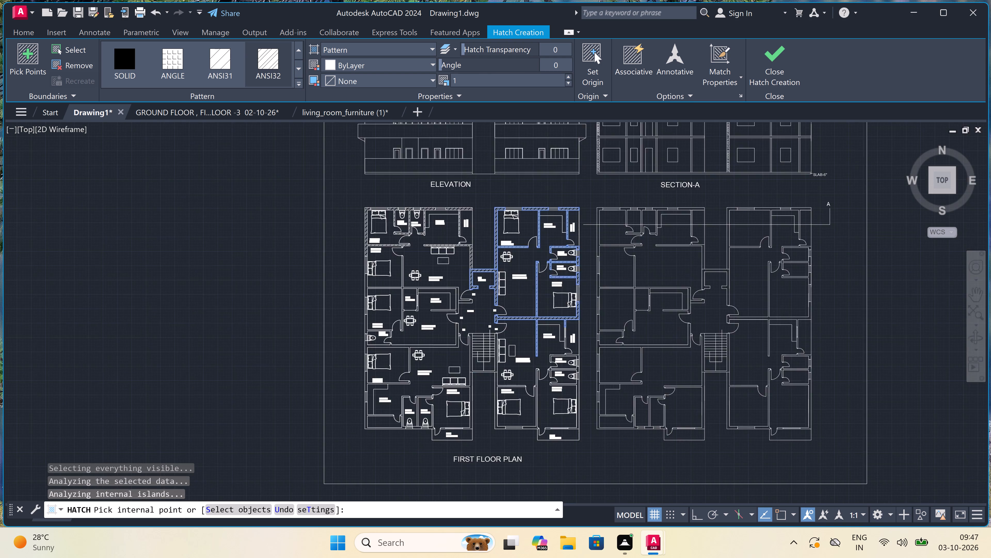
scroll(548, 313, up, 4)
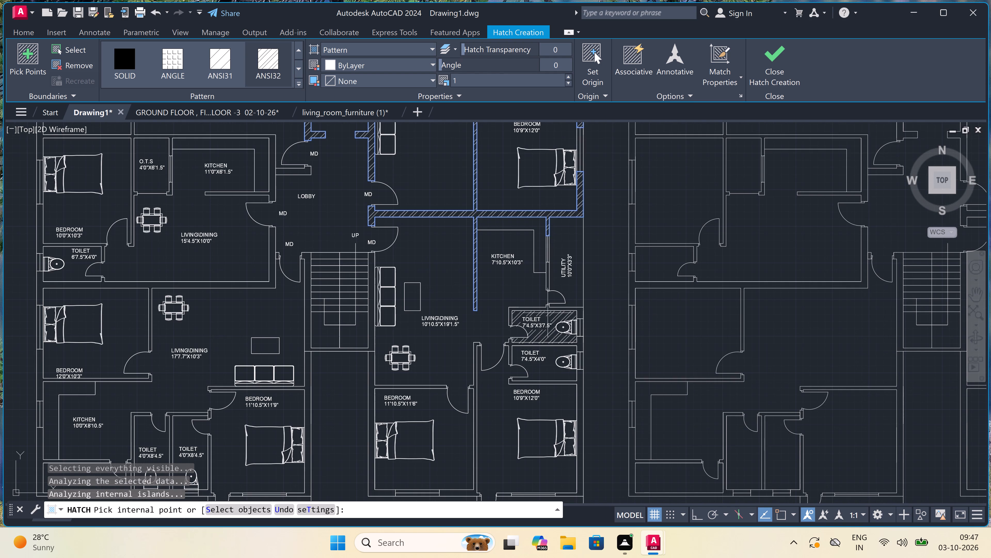
scroll(546, 278, up, 1)
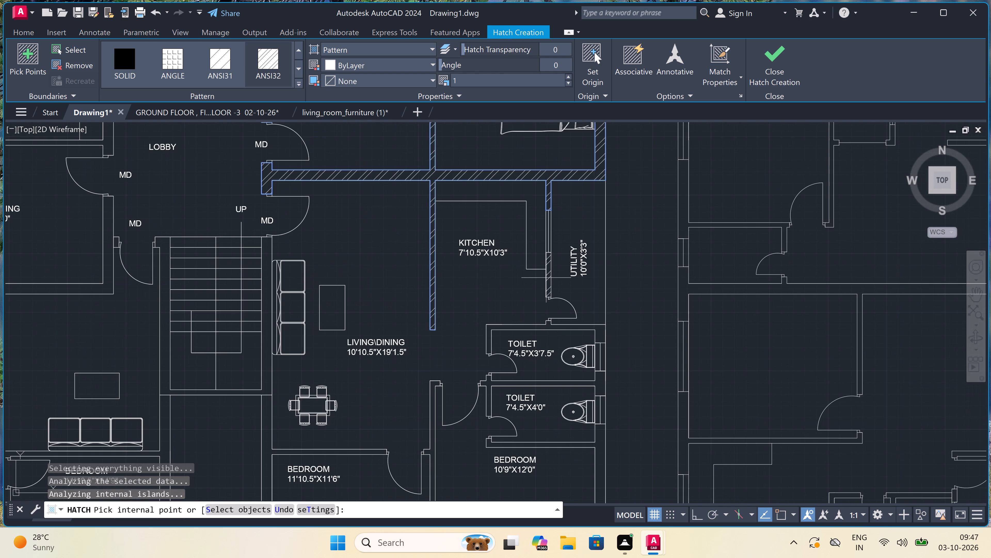
click(546, 278)
scroll(546, 278, down, 3)
scroll(549, 297, up, 3)
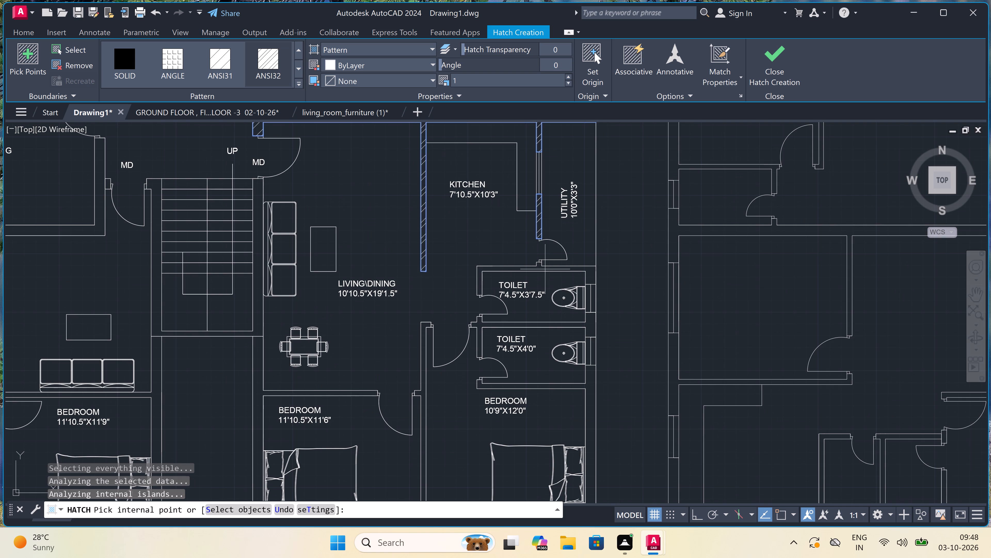
click(544, 269)
scroll(544, 269, down, 2)
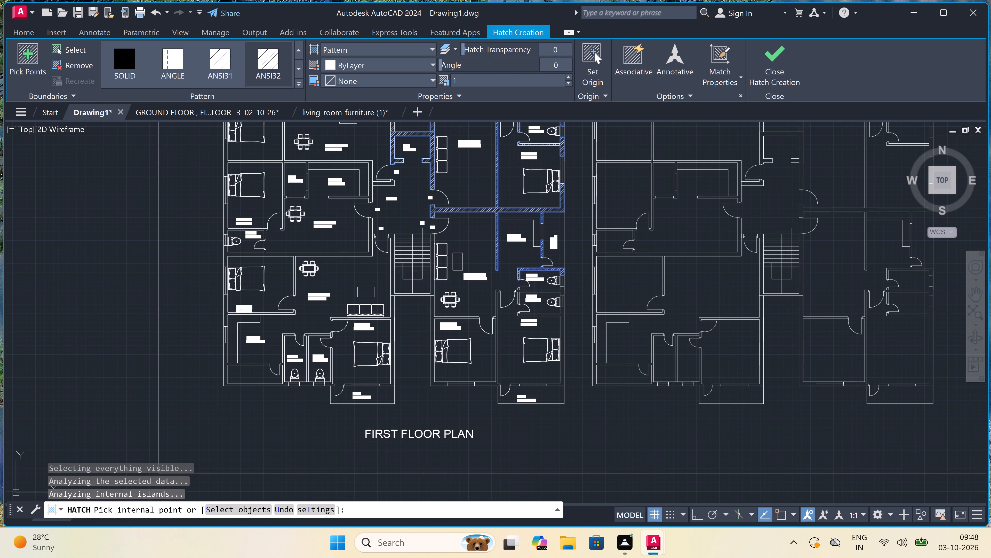
scroll(534, 298, up, 2)
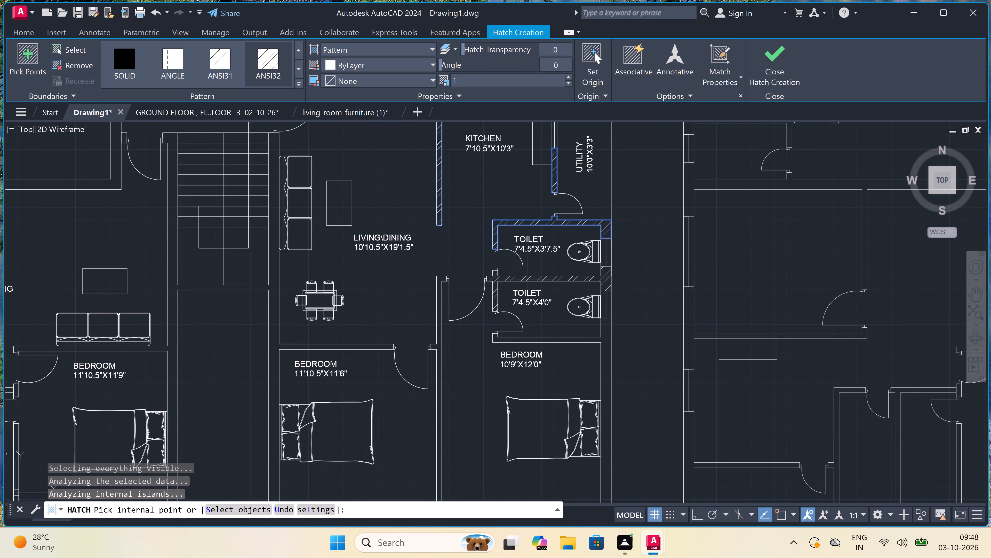
click(528, 280)
scroll(528, 280, down, 2)
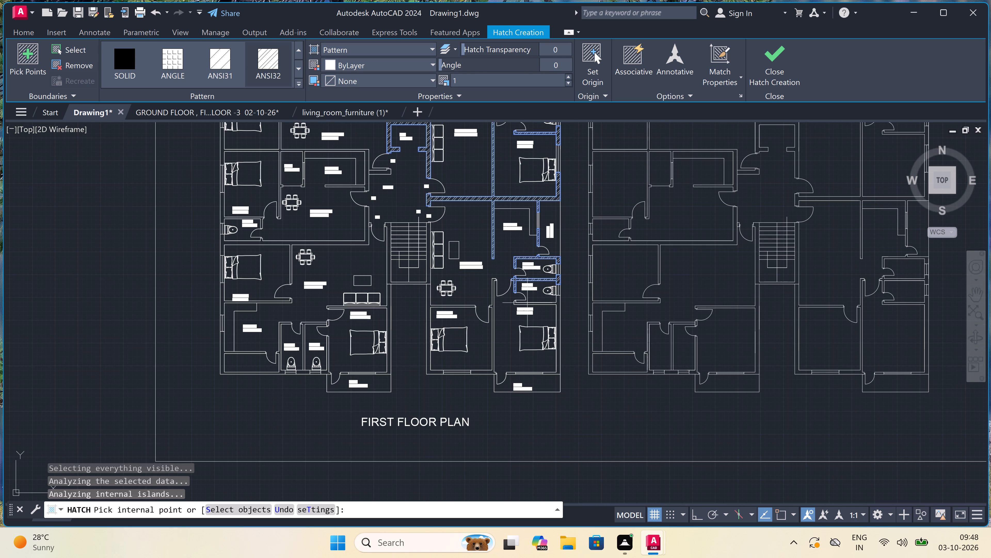
scroll(527, 303, up, 3)
click(527, 304)
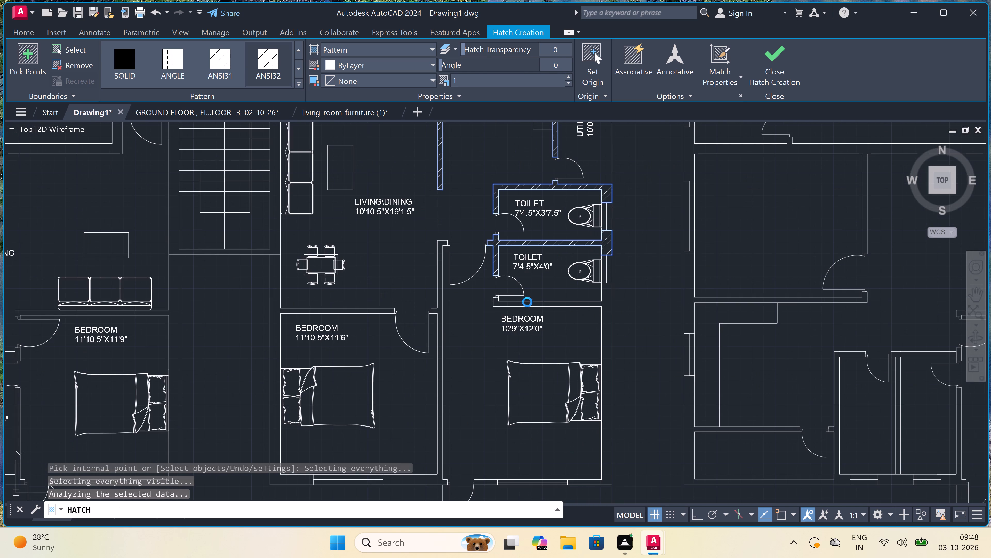
Hatch the remaining walls of the south-east flat's two bedrooms: the deck side, the partition between them, and the south and west outer walls.
scroll(527, 302, down, 3)
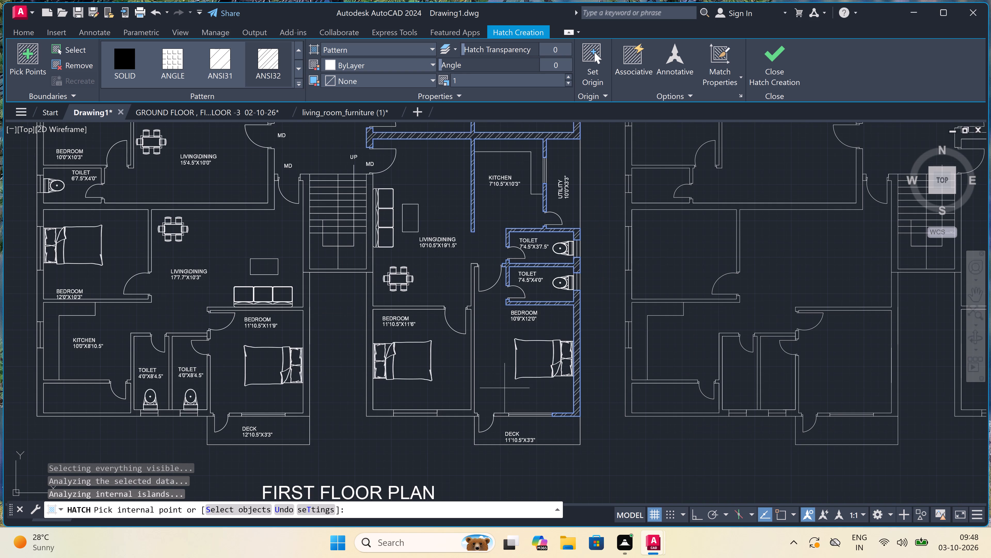
scroll(501, 414, up, 1)
double_click(501, 416)
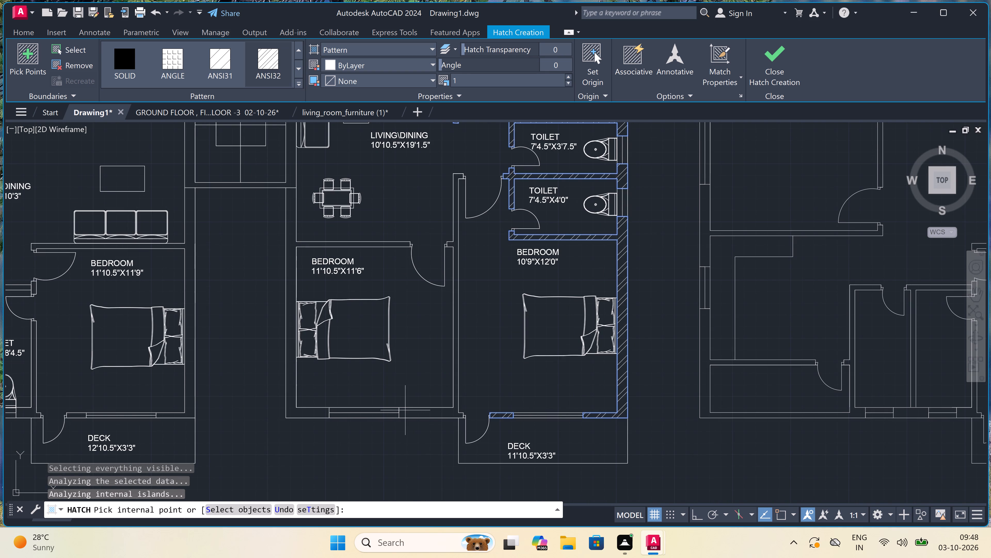
double_click(424, 413)
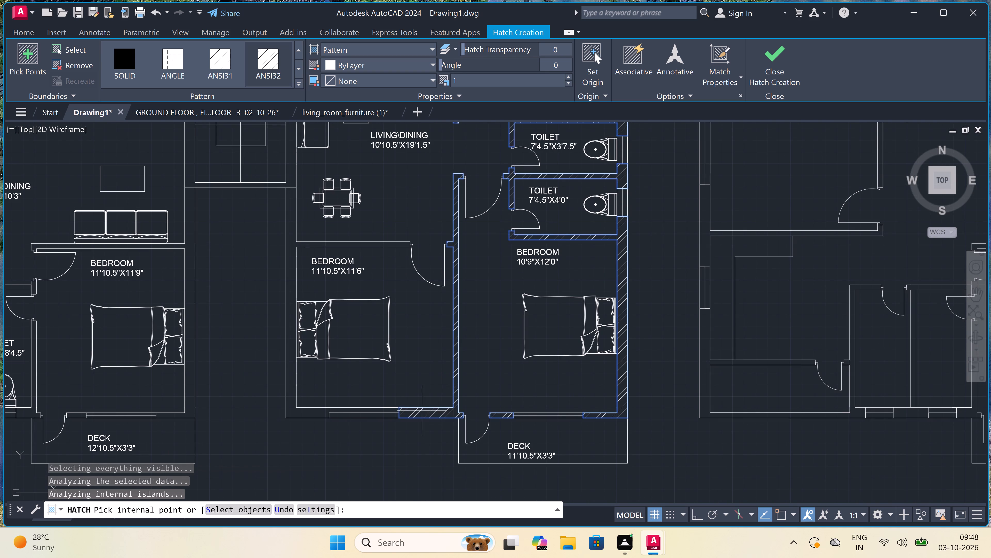
scroll(465, 373, down, 2)
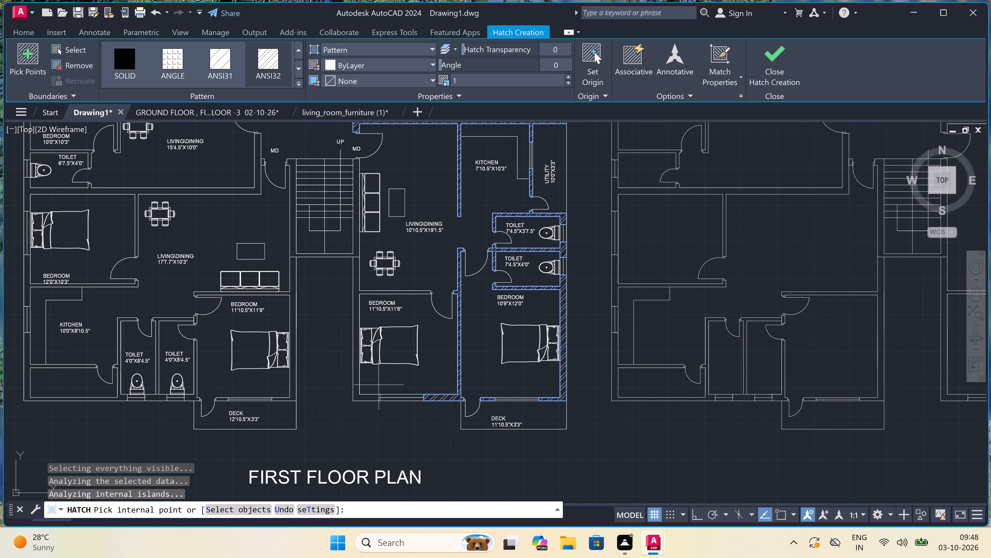
scroll(371, 386, up, 2)
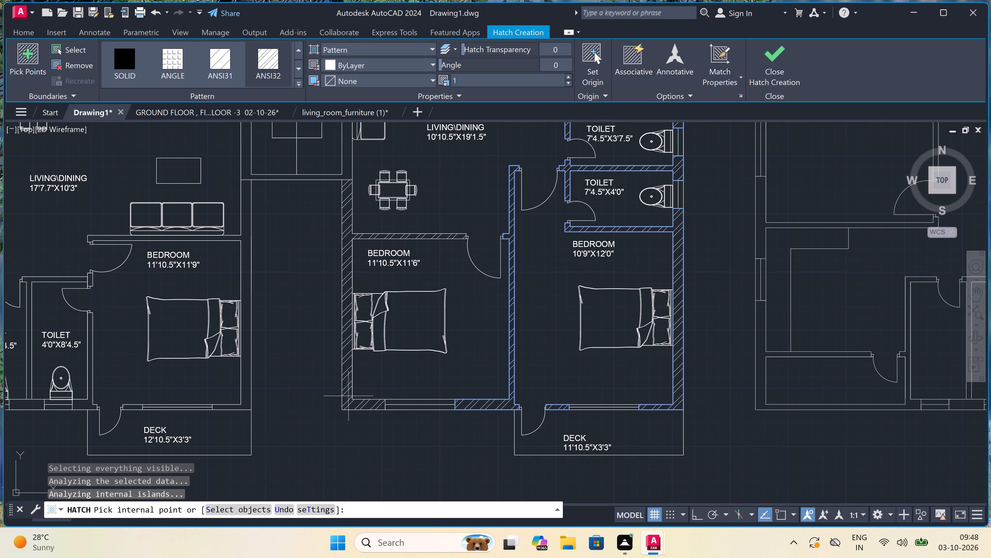
double_click(348, 395)
Hatch the walls enclosing the staircase, including the one shared with the 10'10.5"X19'1.5" living/dining room.
scroll(348, 394, down, 2)
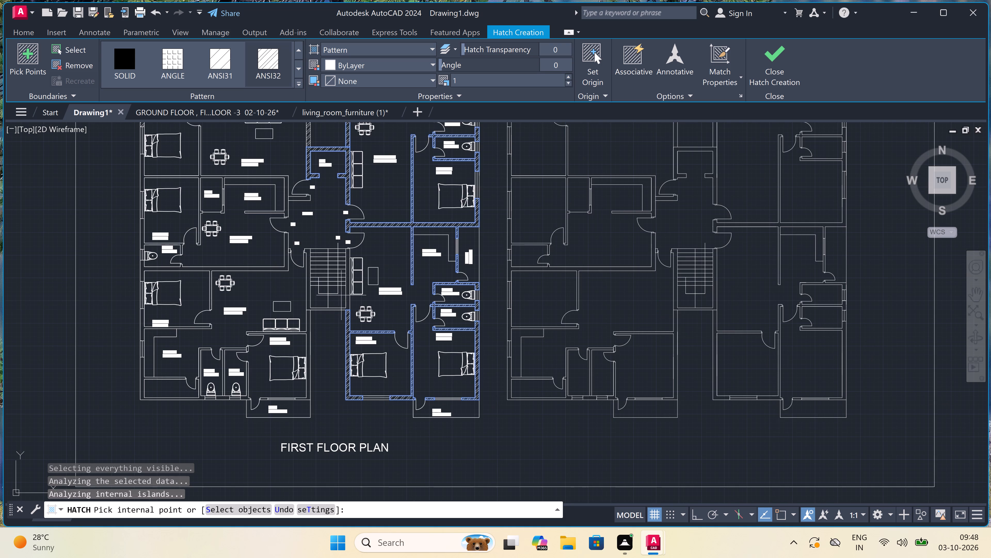
scroll(345, 289, up, 1)
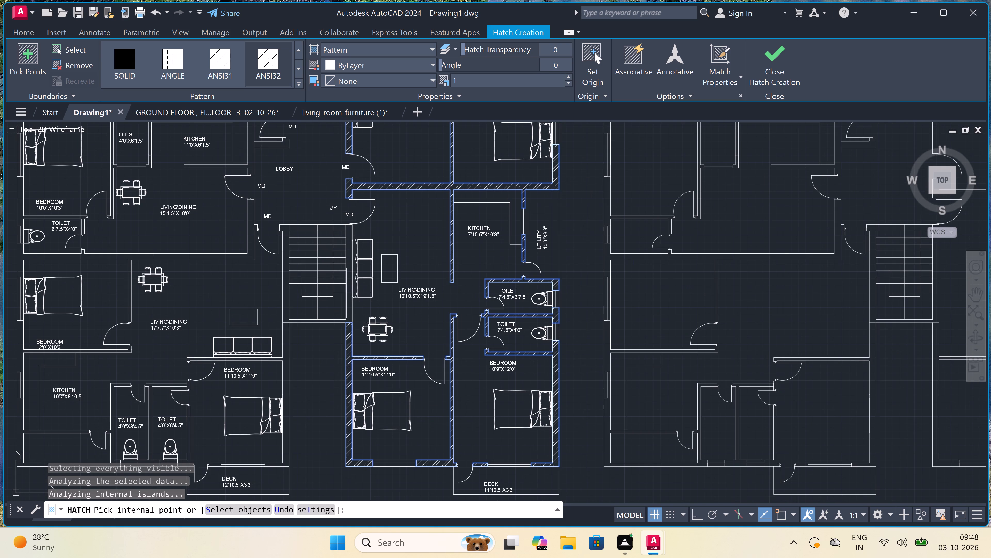
scroll(348, 299, up, 1)
click(349, 300)
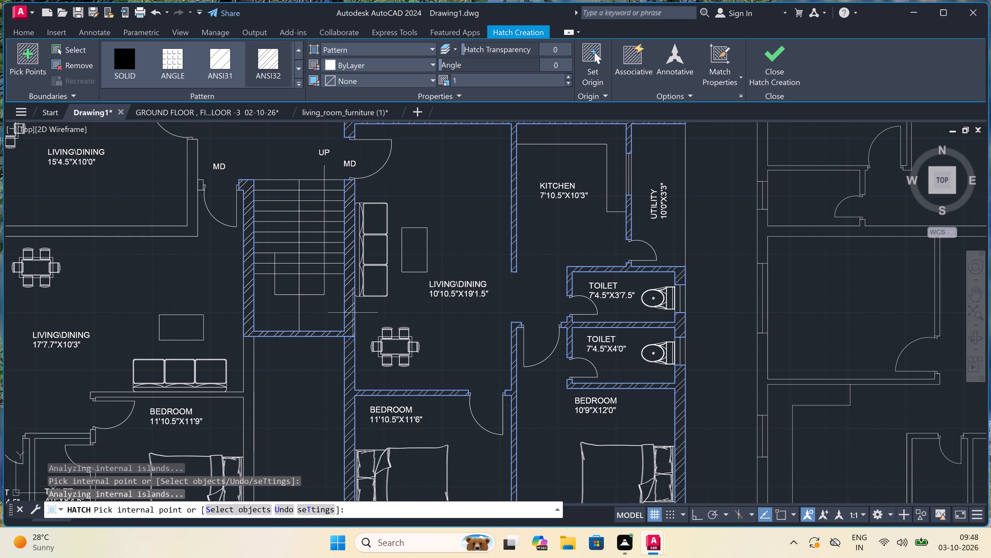
Hatch the north, east and deck-side walls of the 11'10.5"X11'9" bedroom in the south-west flat.
scroll(359, 307, down, 2)
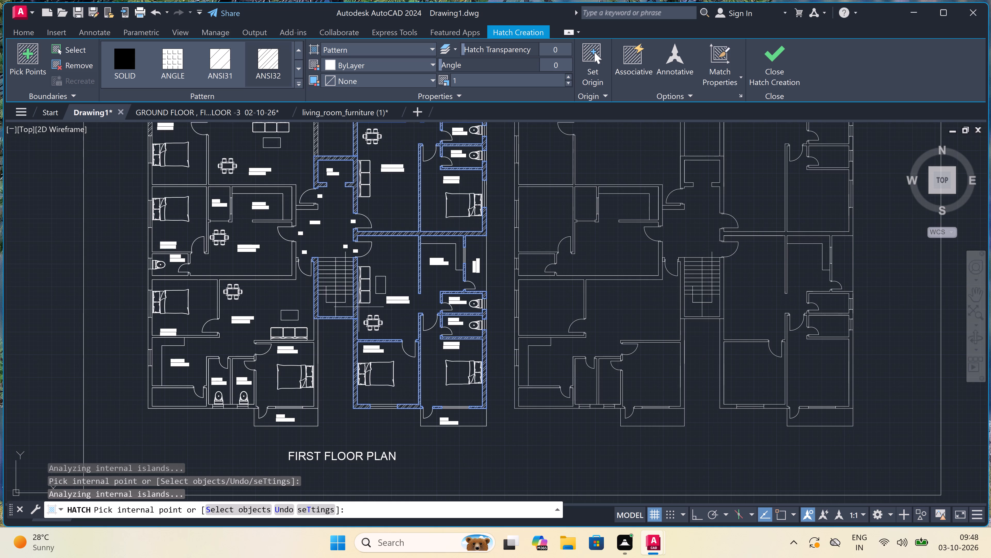
scroll(359, 307, down, 1)
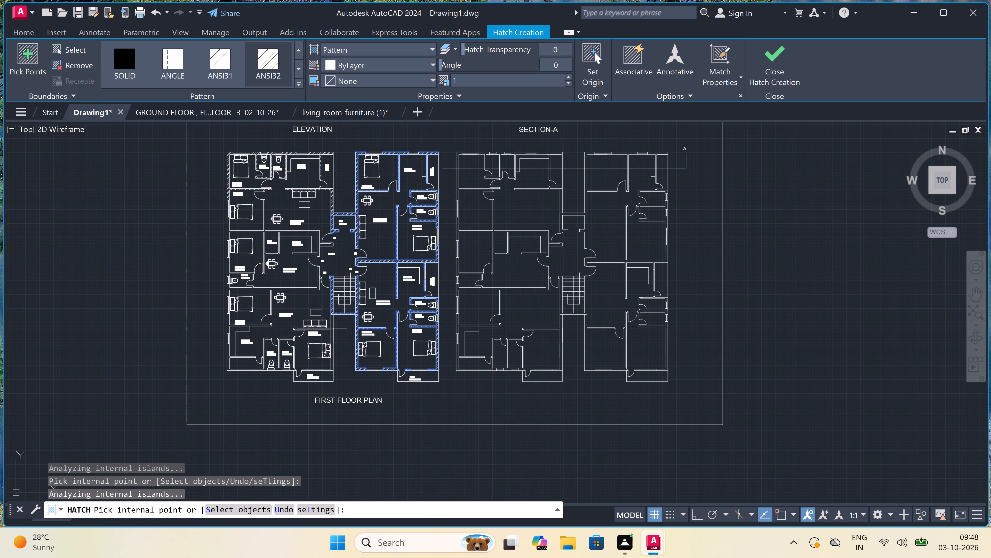
scroll(315, 338, up, 2)
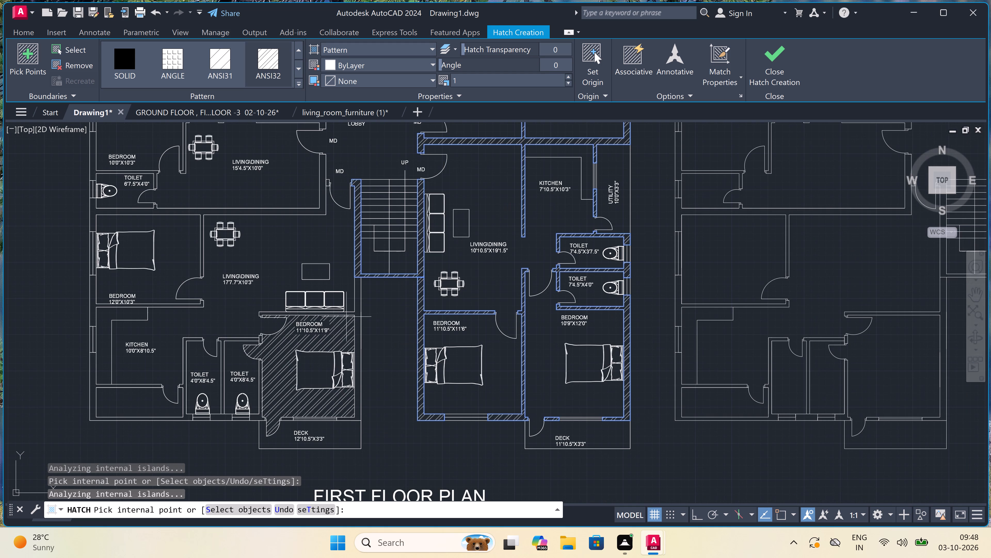
click(358, 304)
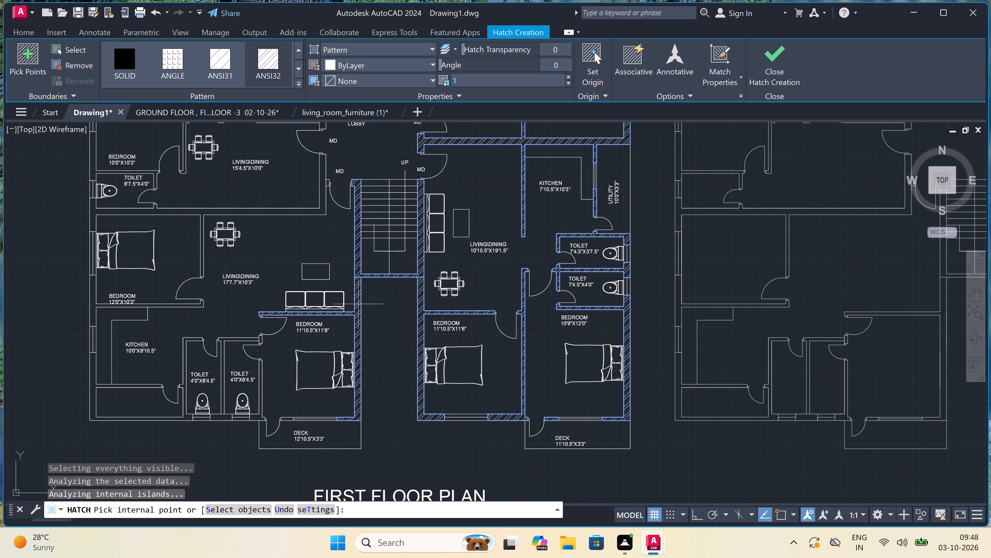
Hatch the wall between the east 4'0"X8'4.5" toilet and the 11'10.5"X11'9" bedroom, including its south outer corner up to the deck door.
scroll(358, 304, down, 3)
scroll(314, 339, up, 2)
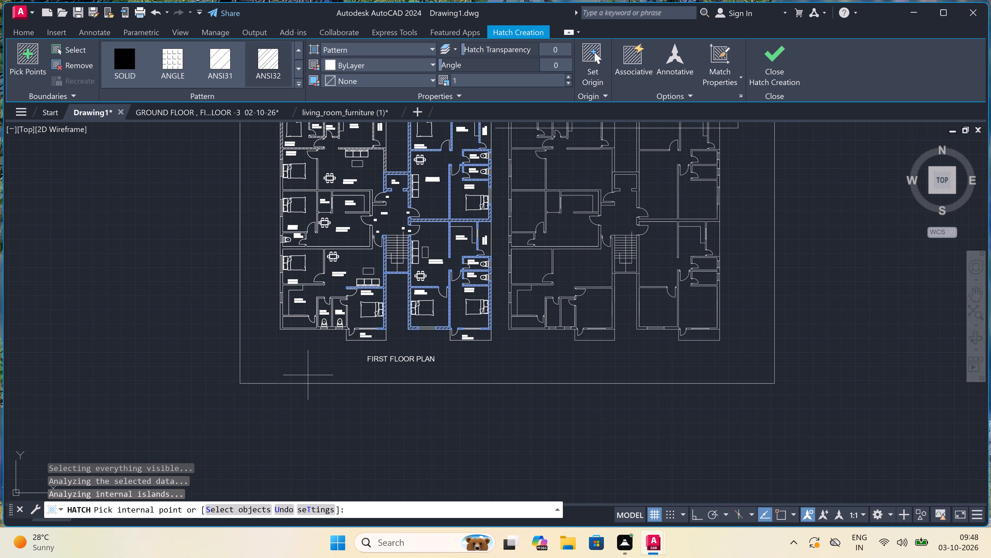
scroll(346, 340, up, 5)
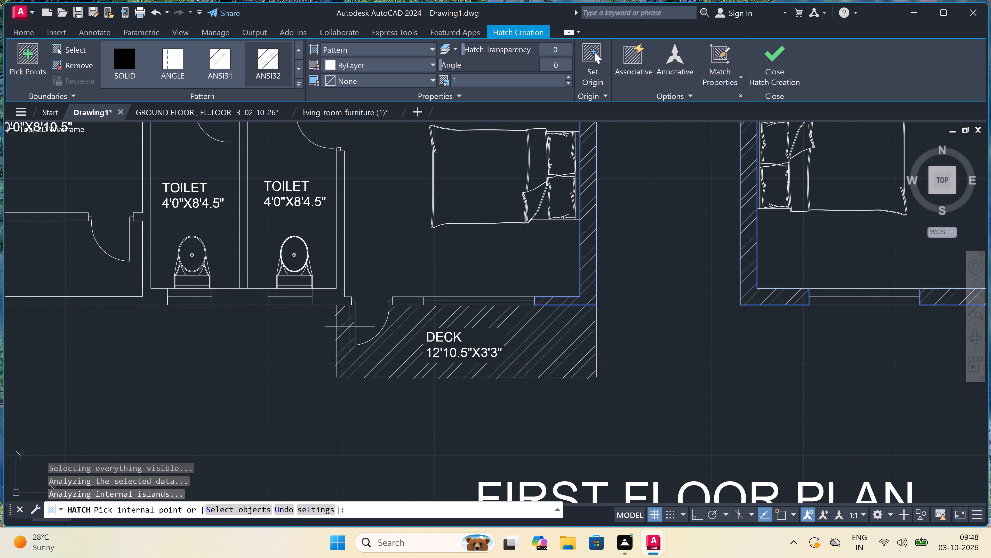
click(340, 292)
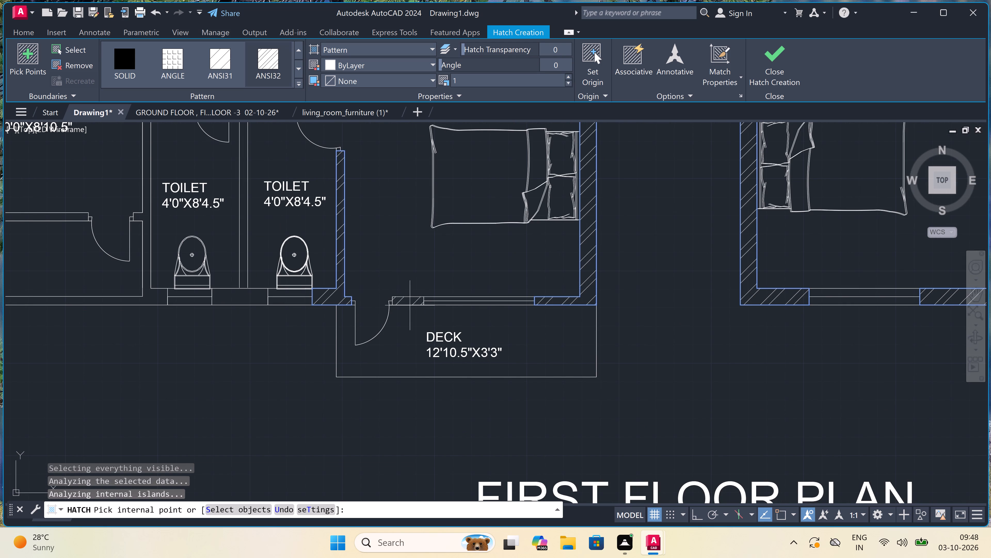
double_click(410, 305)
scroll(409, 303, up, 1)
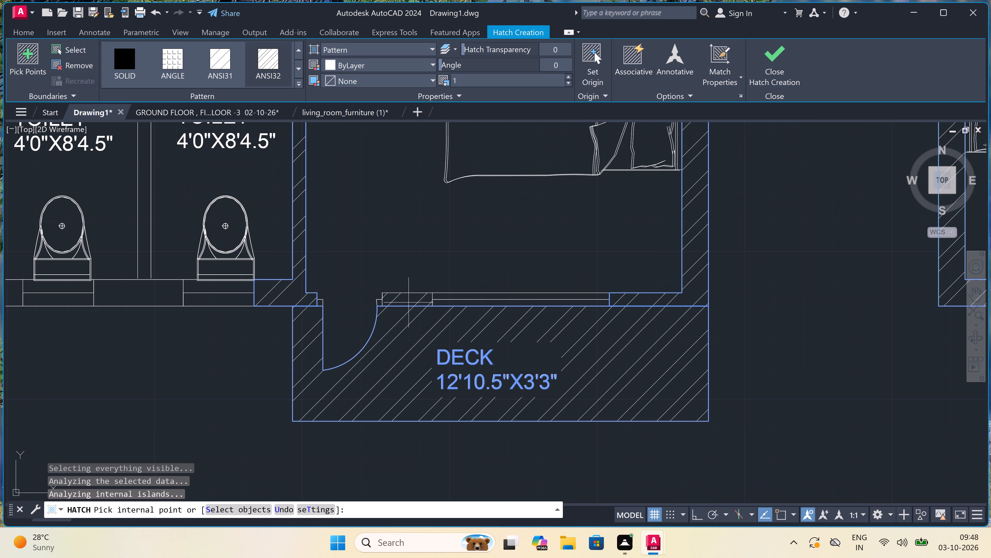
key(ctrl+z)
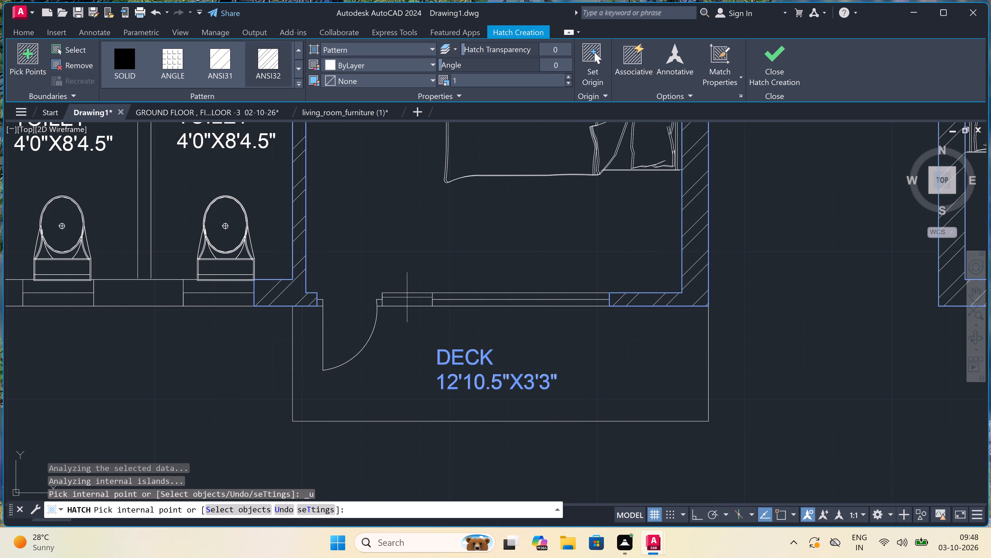
Hatch the short south wall piece between the deck door and the window of the 11'10.5"X11'9" bedroom.
click(402, 299)
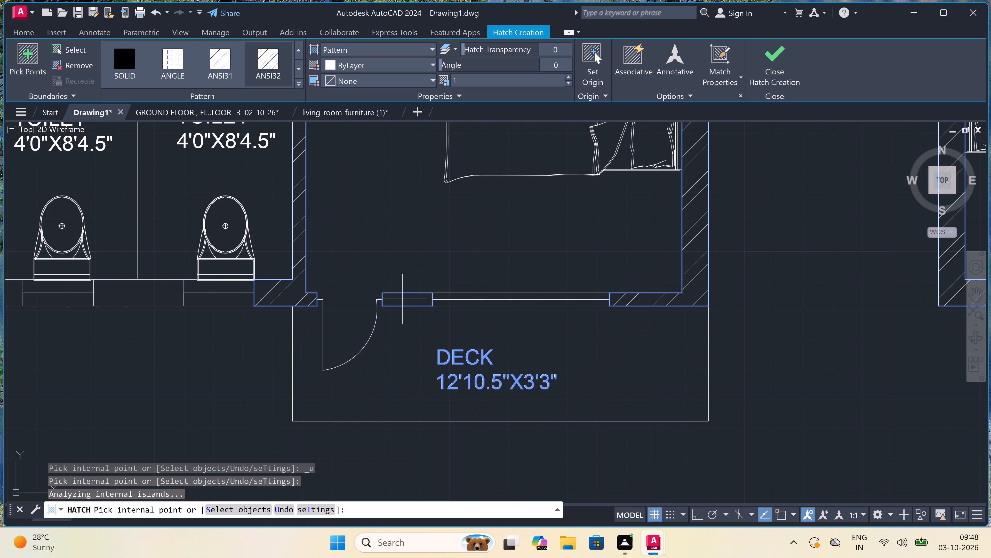
scroll(402, 299, down, 2)
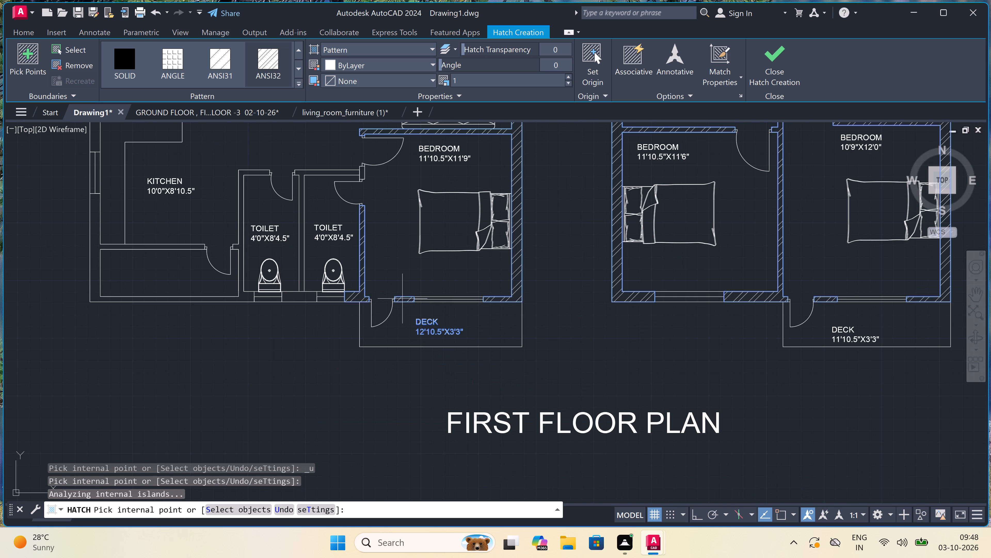
click(402, 299)
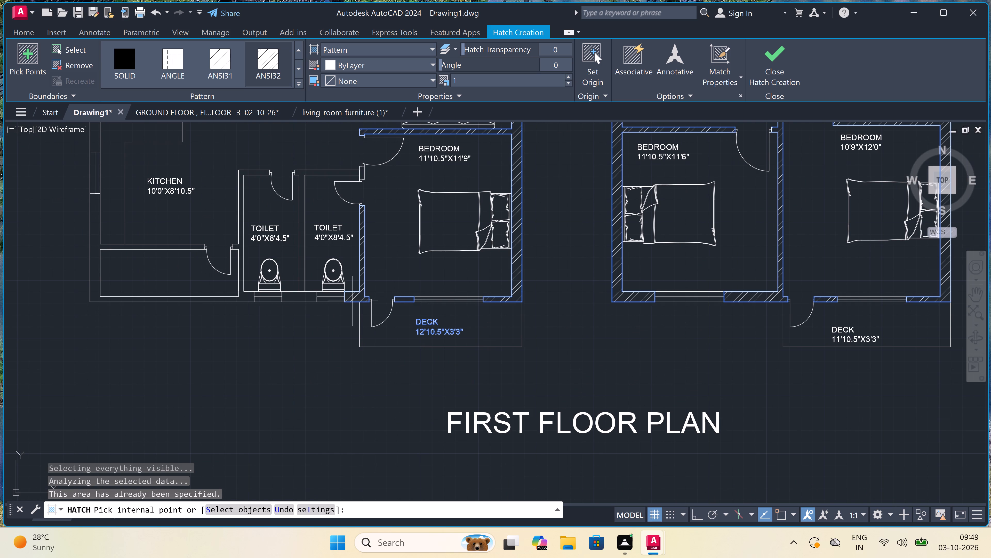
Hatch the south outer wall between the windows of the two 4'0"X8'4.5" toilets and the partition separating these toilets.
scroll(295, 299, up, 1)
click(295, 299)
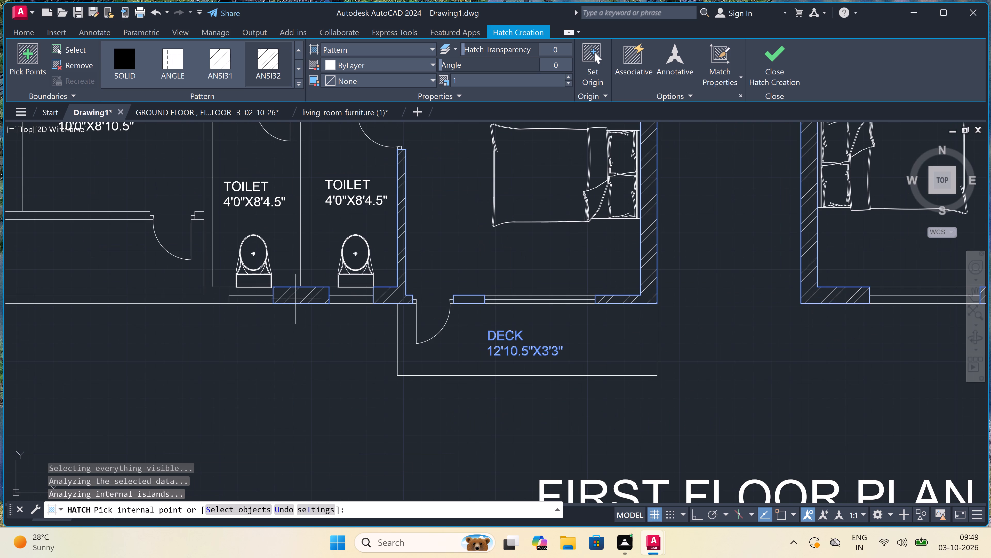
click(306, 257)
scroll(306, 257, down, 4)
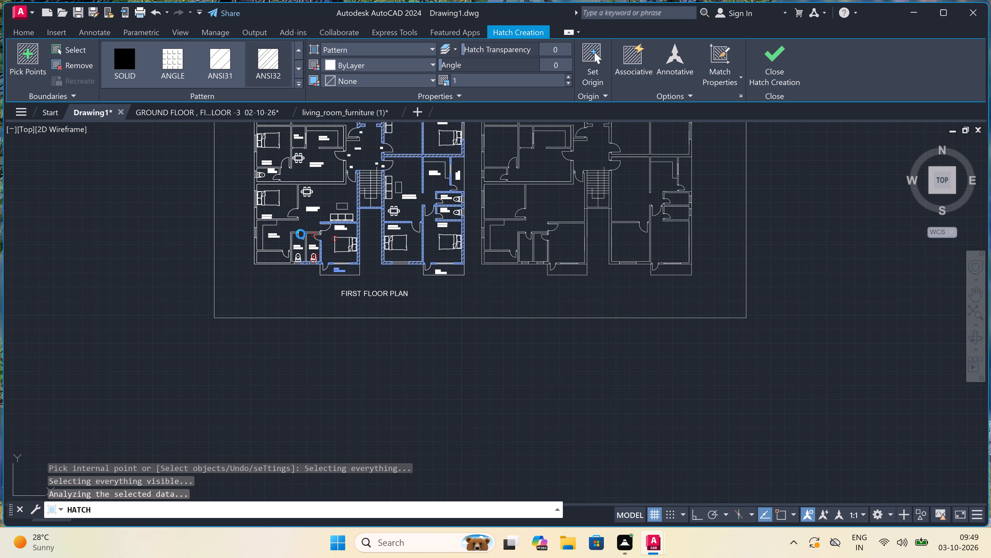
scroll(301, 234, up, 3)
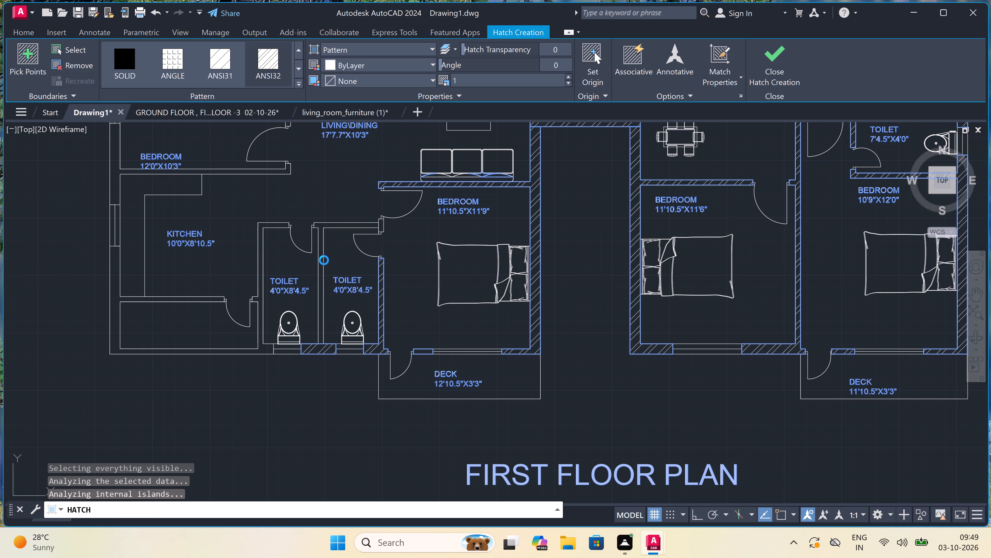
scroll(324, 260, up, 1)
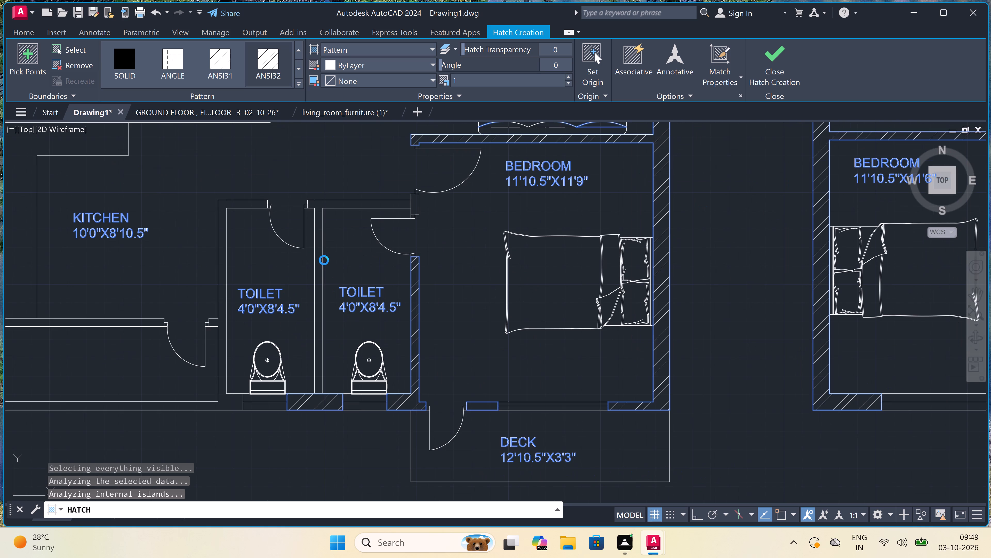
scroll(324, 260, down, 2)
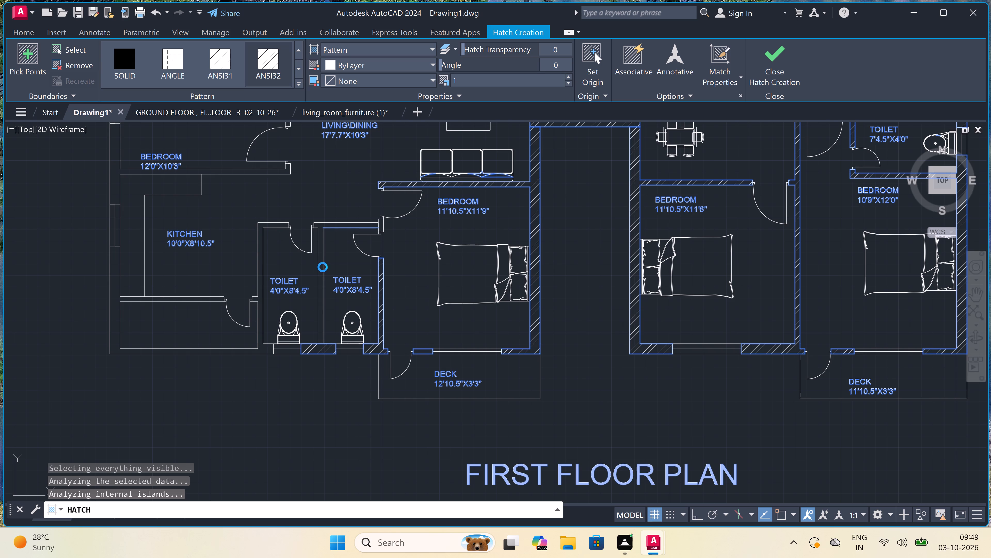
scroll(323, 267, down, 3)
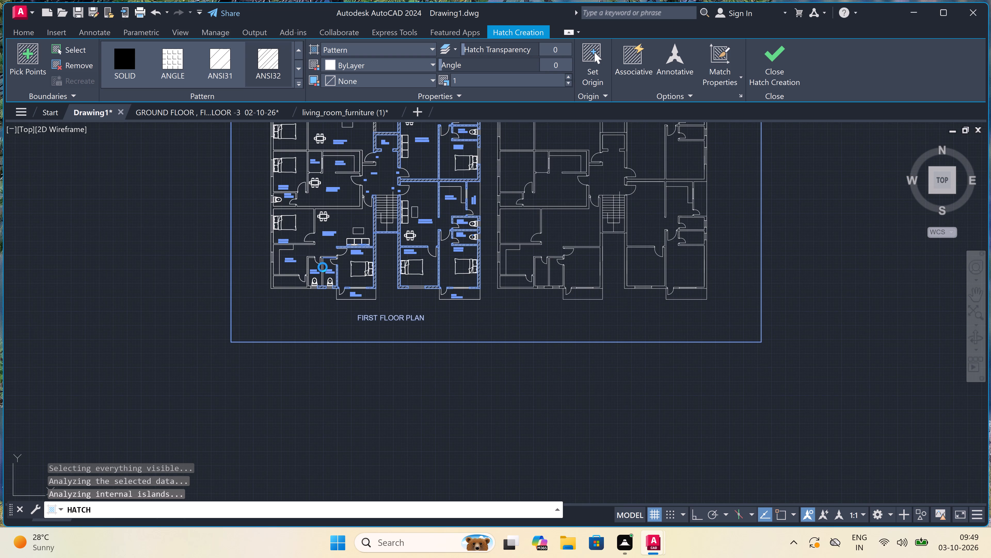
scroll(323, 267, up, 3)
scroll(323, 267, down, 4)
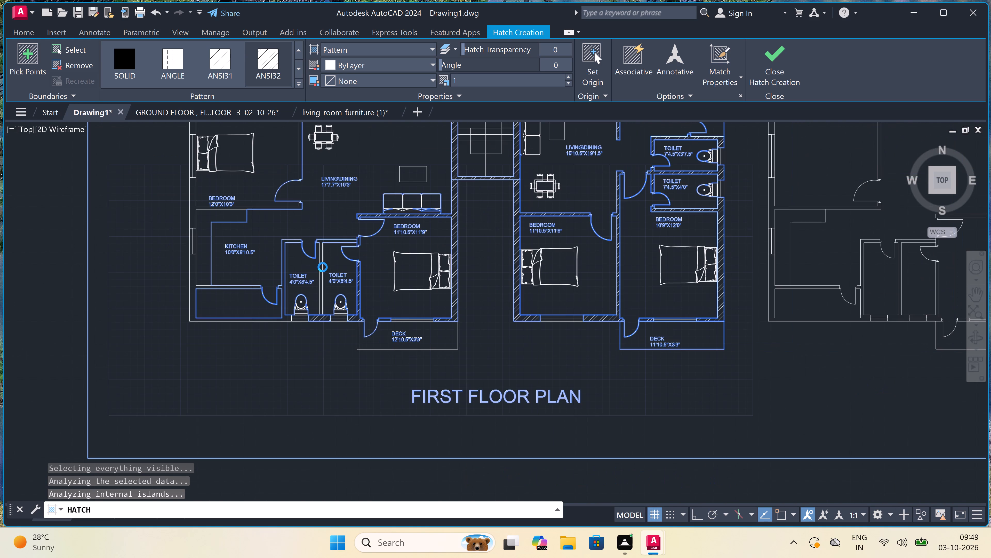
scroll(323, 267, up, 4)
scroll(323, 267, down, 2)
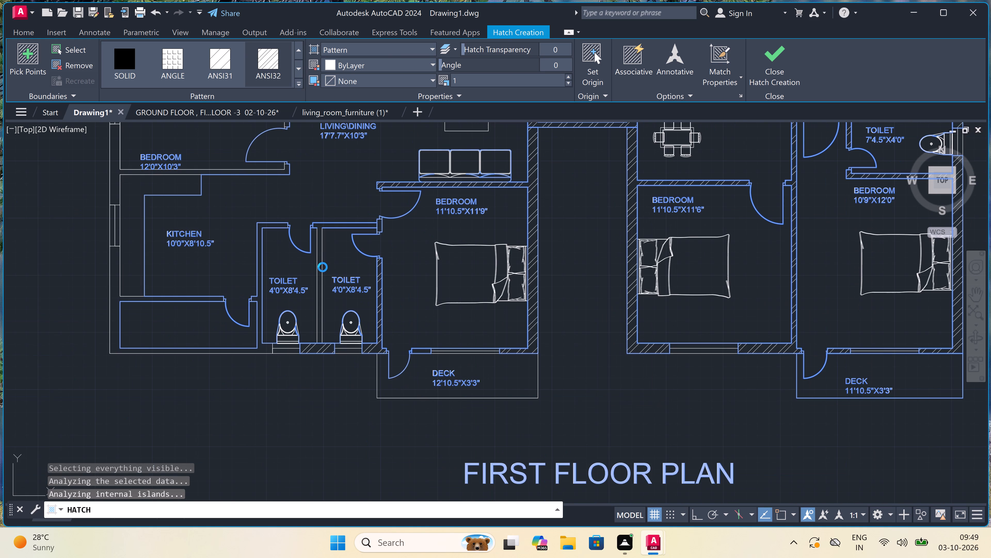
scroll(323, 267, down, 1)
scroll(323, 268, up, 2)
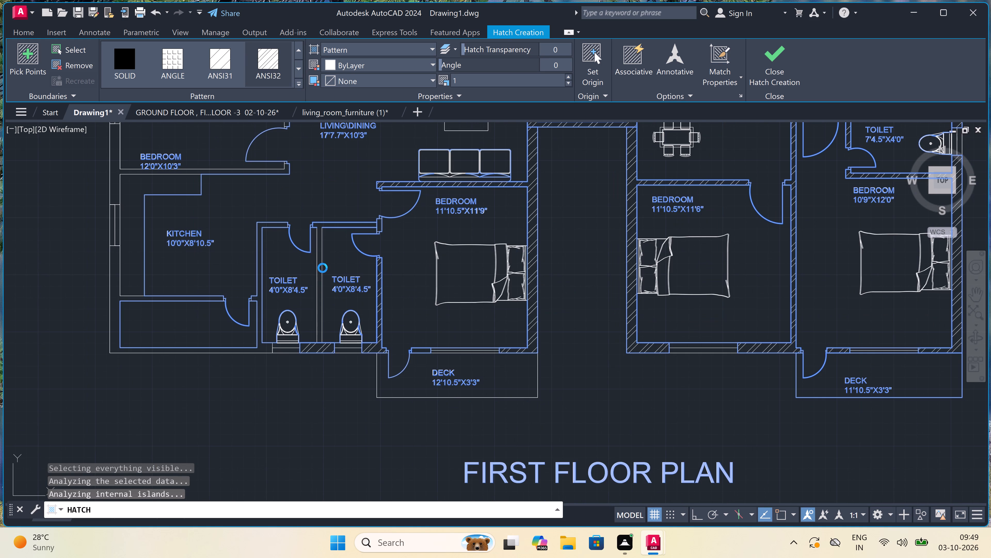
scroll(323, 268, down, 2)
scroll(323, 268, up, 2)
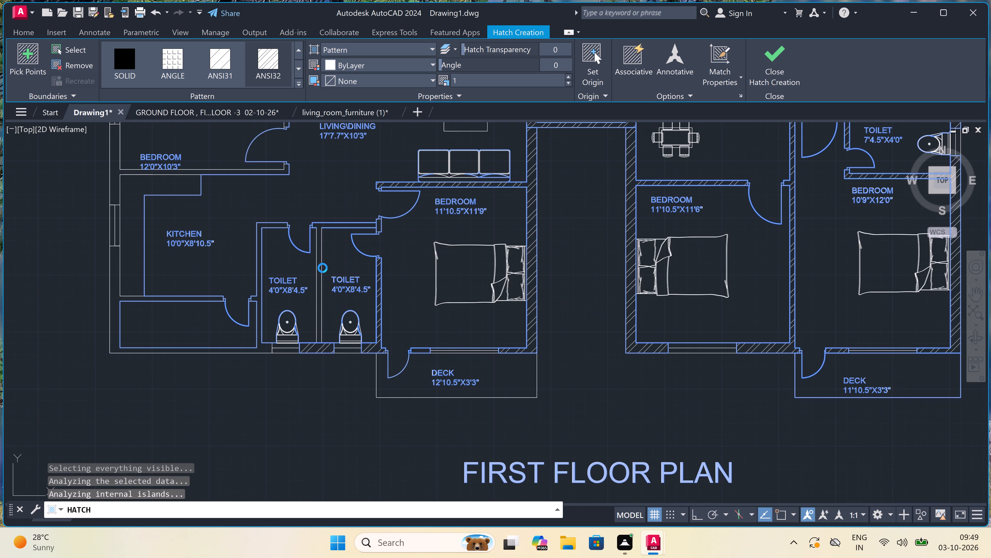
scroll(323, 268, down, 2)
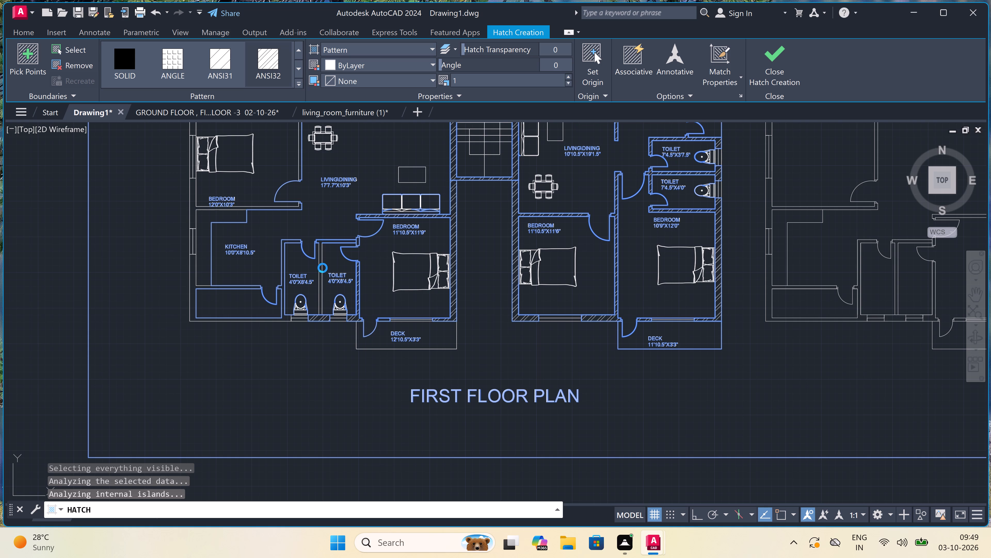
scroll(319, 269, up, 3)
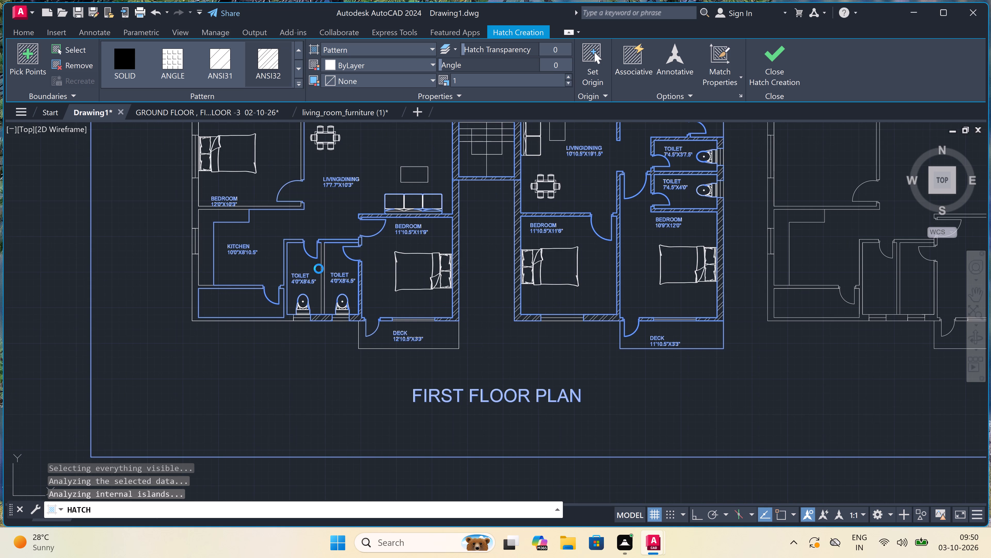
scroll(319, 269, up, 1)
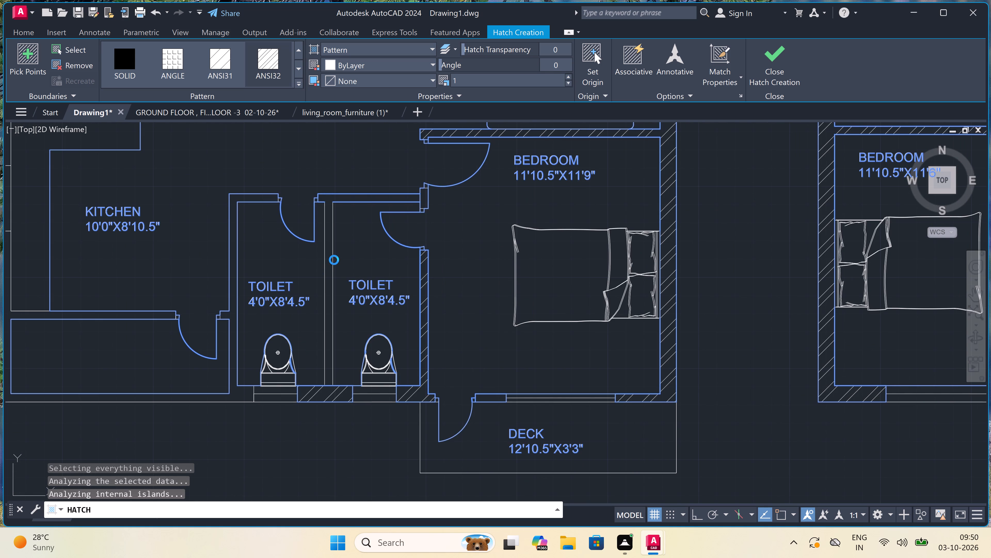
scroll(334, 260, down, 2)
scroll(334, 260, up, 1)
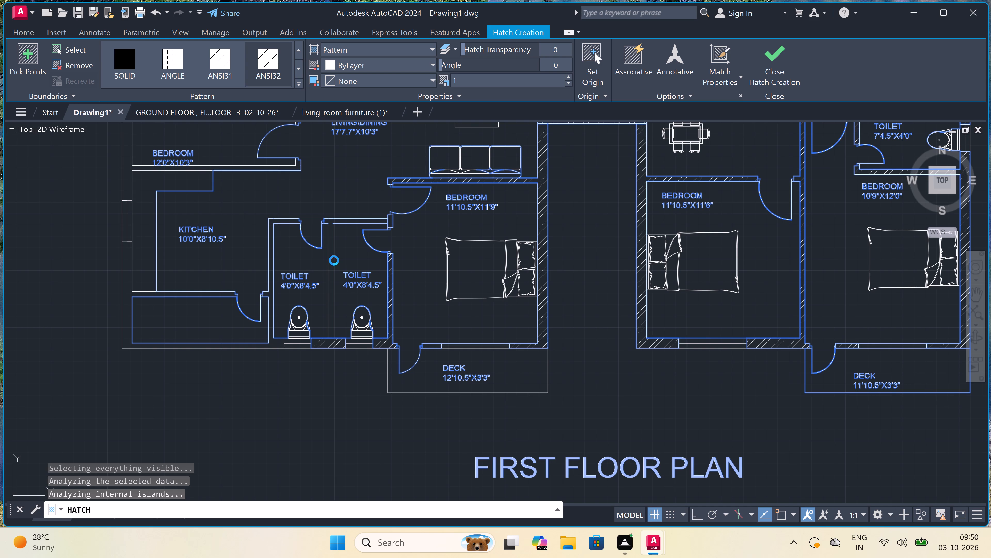
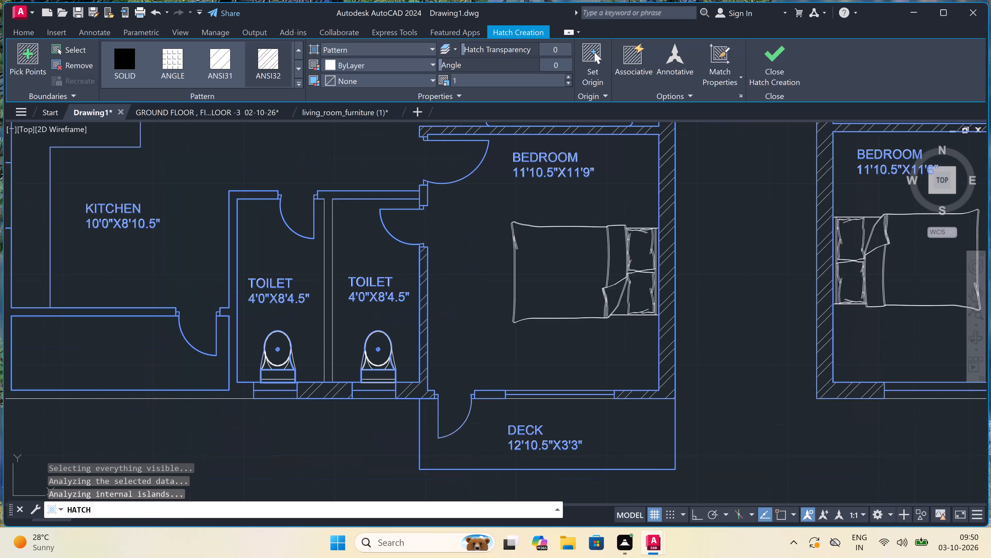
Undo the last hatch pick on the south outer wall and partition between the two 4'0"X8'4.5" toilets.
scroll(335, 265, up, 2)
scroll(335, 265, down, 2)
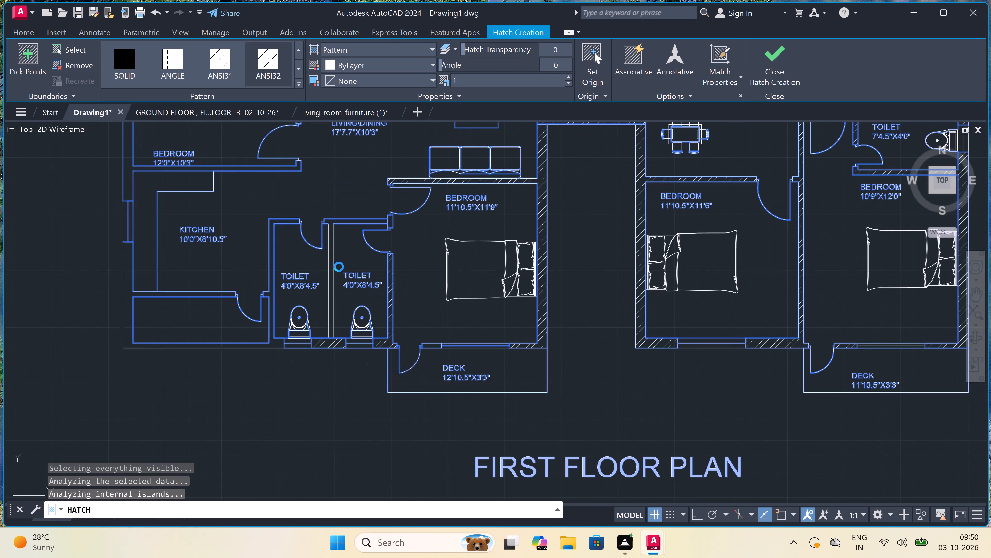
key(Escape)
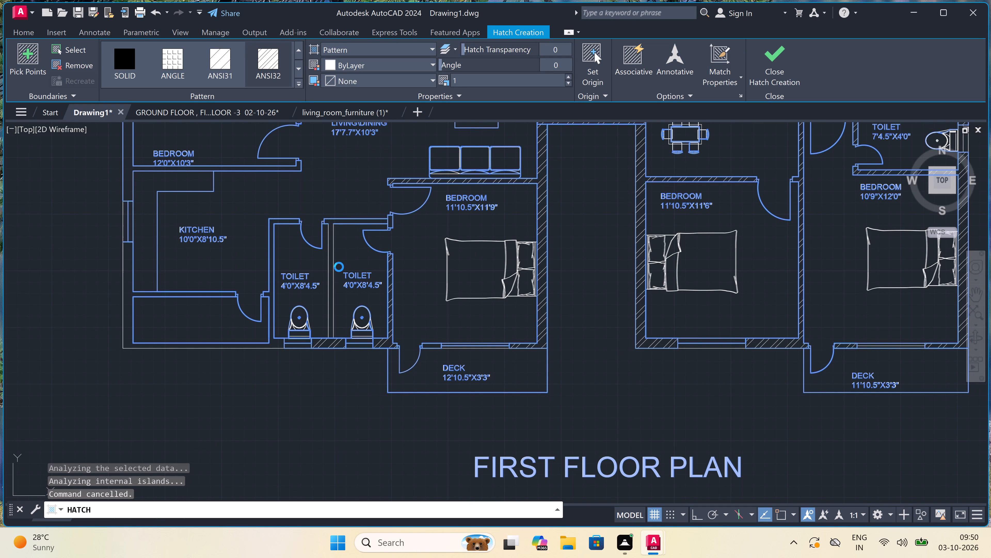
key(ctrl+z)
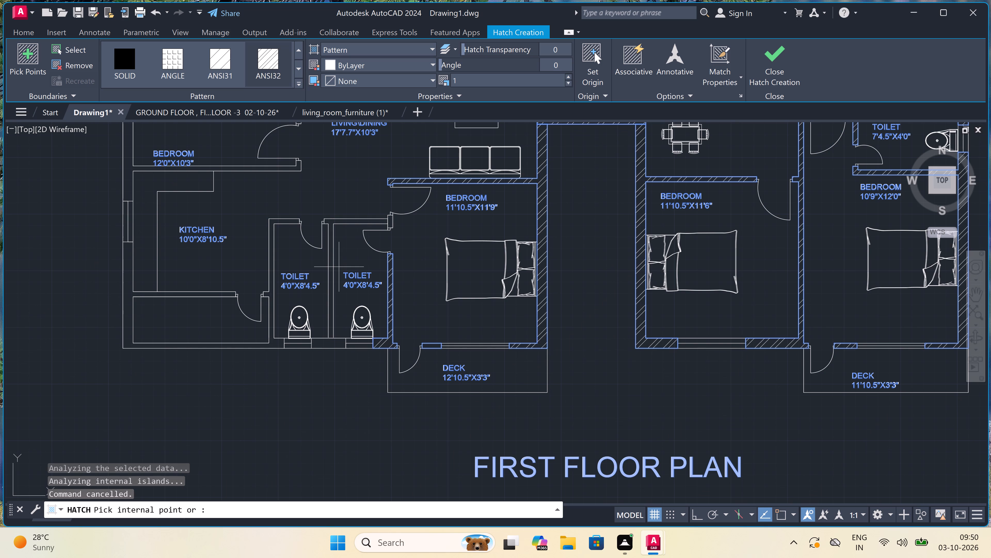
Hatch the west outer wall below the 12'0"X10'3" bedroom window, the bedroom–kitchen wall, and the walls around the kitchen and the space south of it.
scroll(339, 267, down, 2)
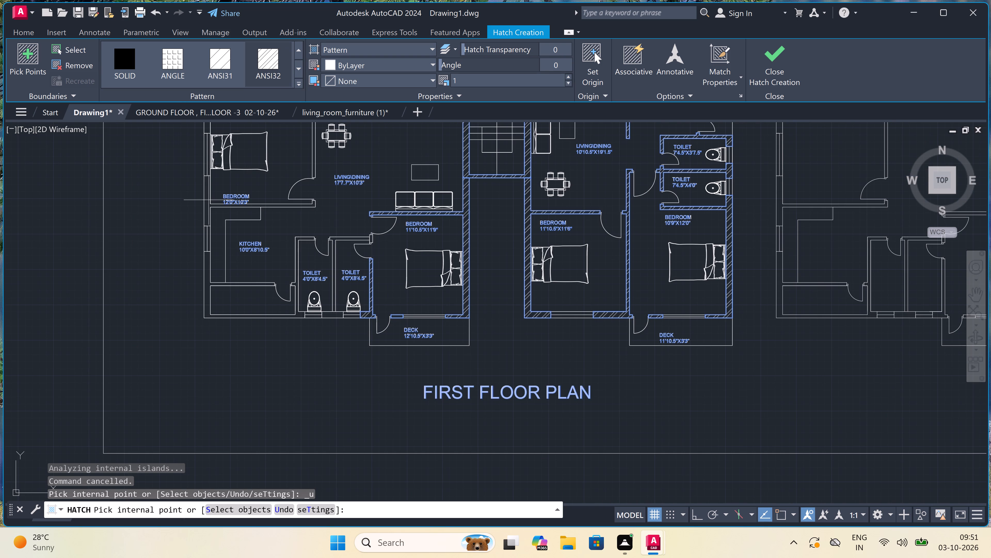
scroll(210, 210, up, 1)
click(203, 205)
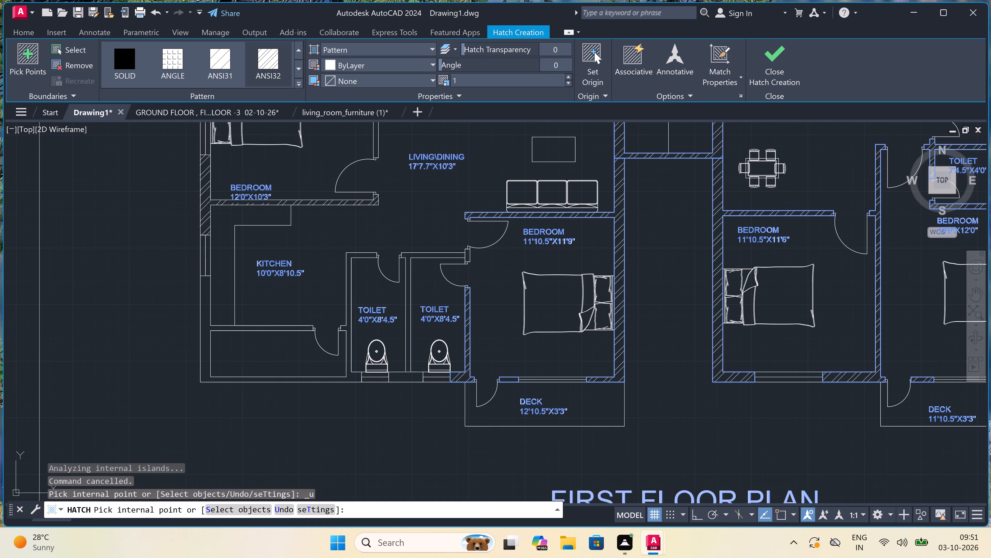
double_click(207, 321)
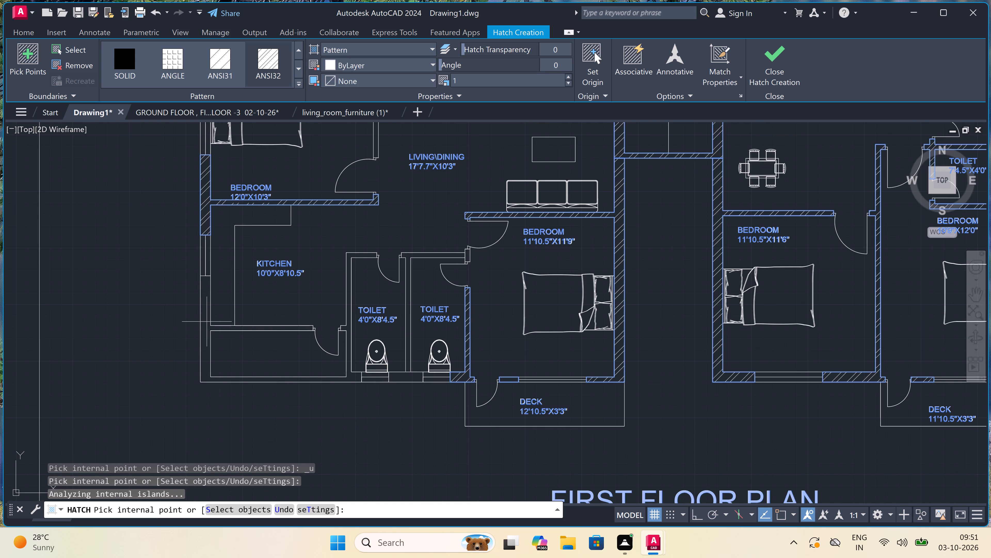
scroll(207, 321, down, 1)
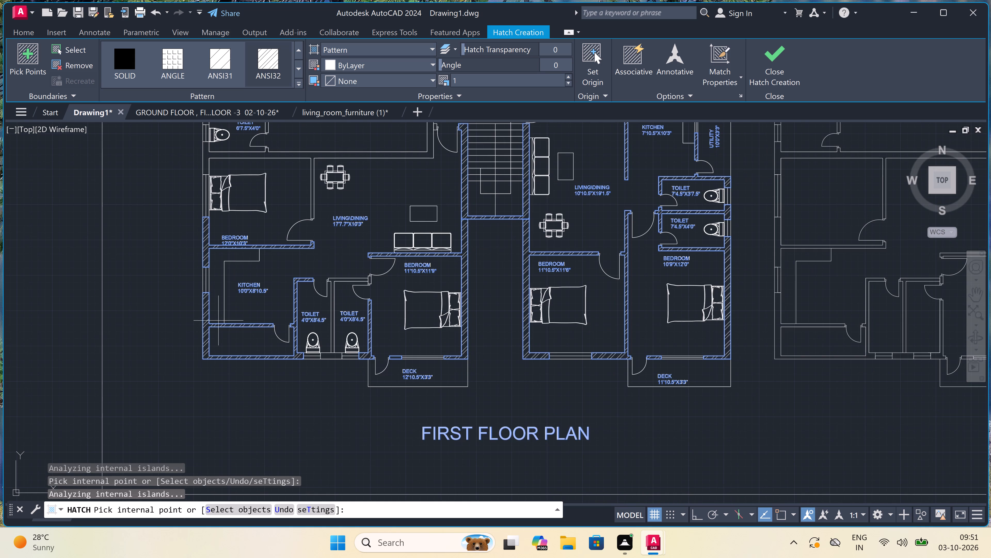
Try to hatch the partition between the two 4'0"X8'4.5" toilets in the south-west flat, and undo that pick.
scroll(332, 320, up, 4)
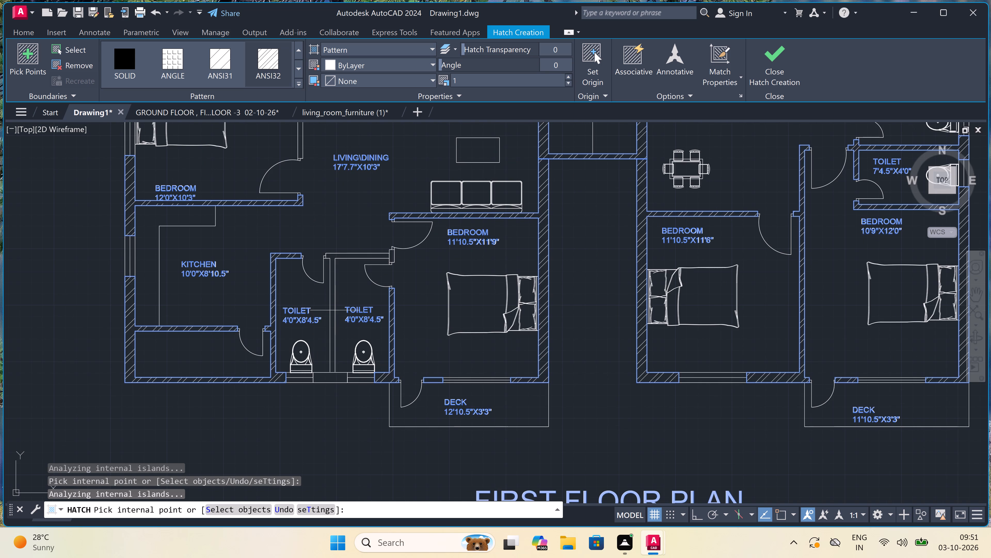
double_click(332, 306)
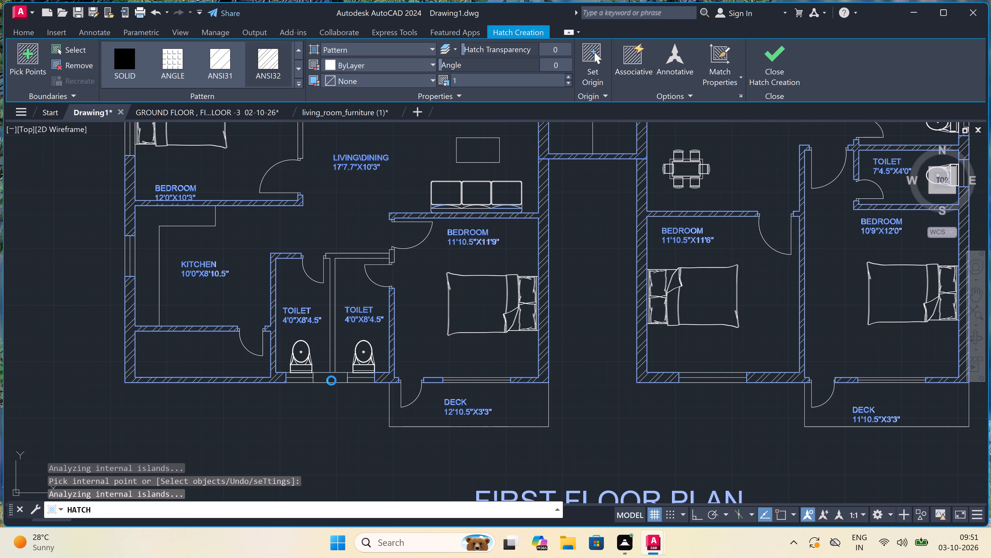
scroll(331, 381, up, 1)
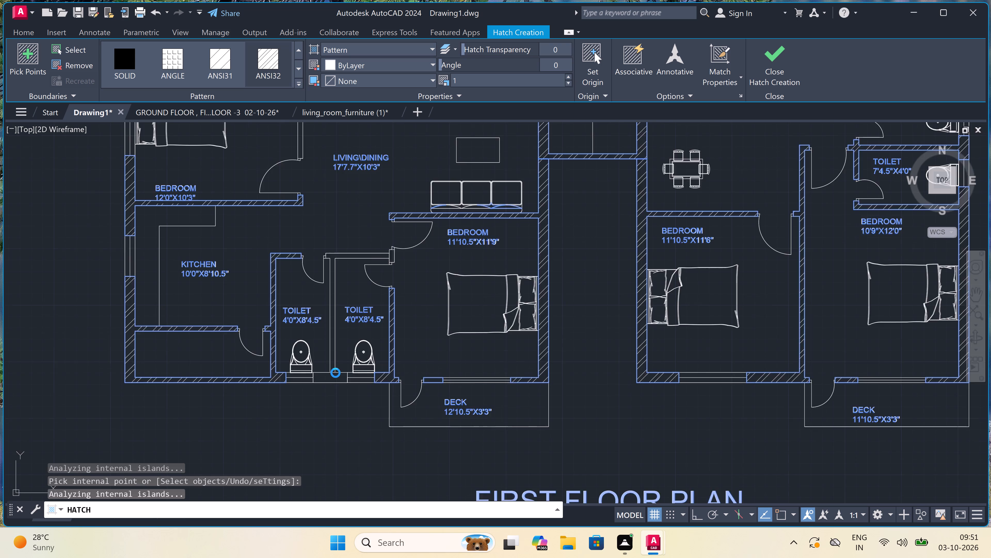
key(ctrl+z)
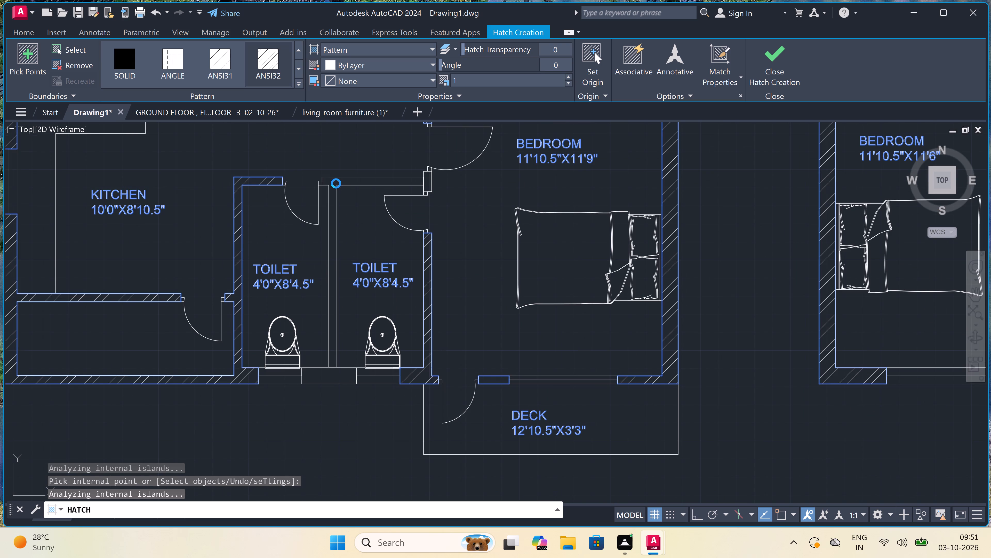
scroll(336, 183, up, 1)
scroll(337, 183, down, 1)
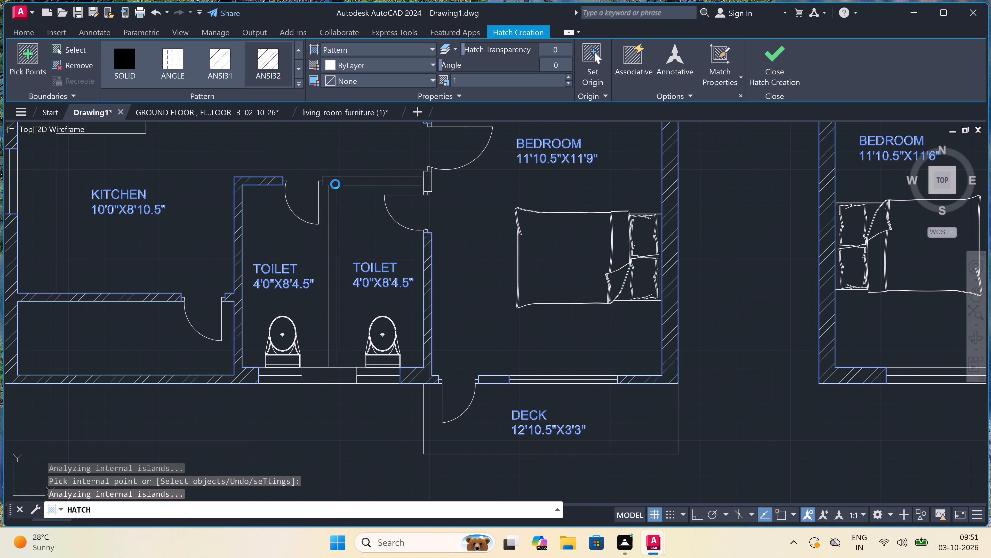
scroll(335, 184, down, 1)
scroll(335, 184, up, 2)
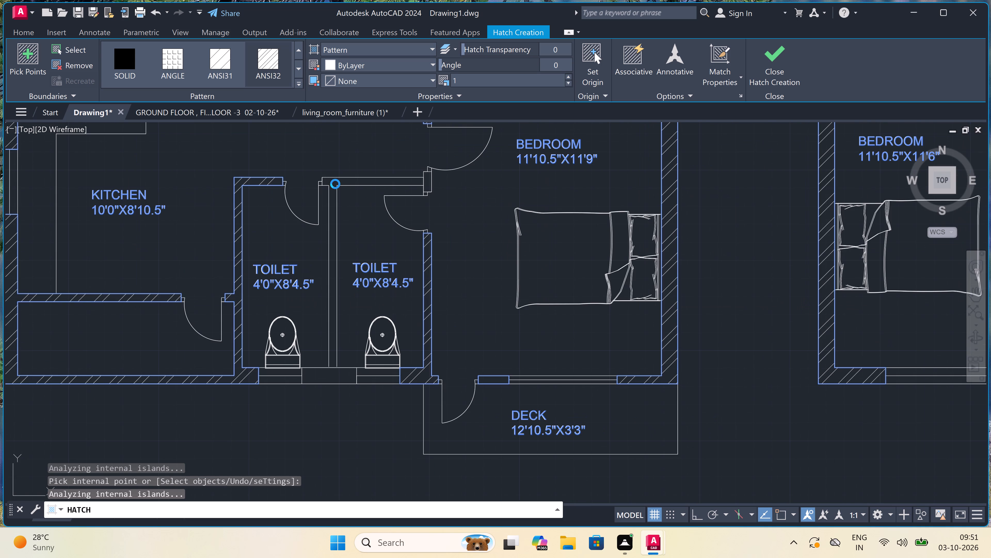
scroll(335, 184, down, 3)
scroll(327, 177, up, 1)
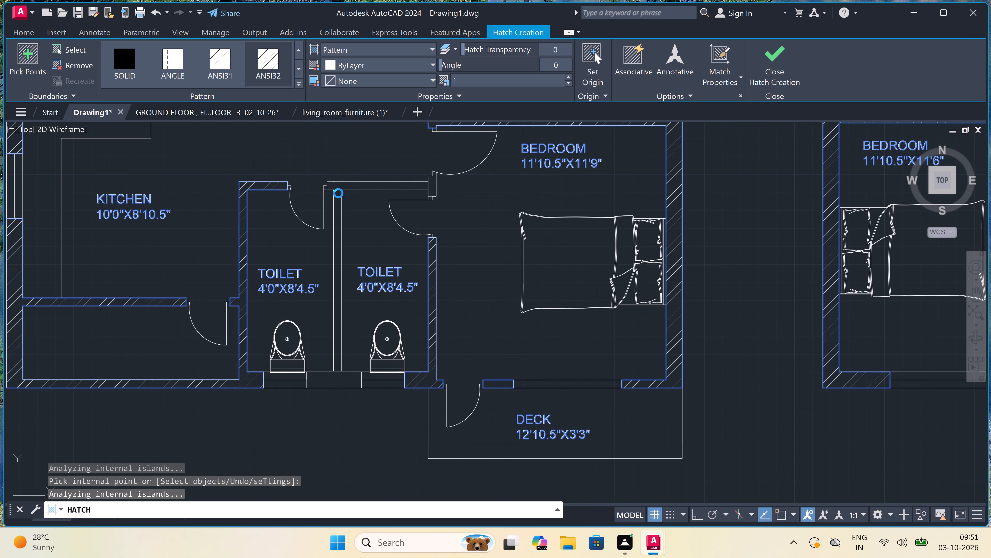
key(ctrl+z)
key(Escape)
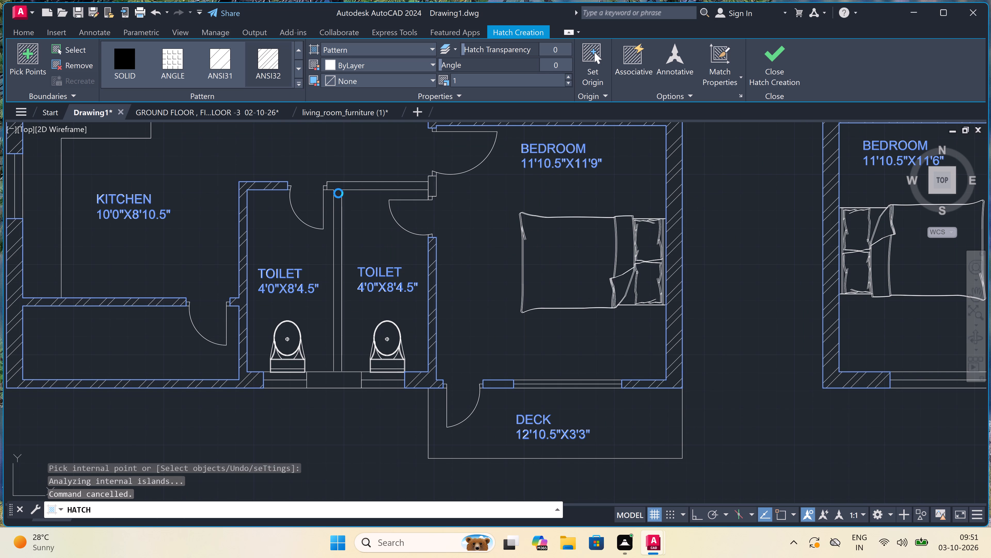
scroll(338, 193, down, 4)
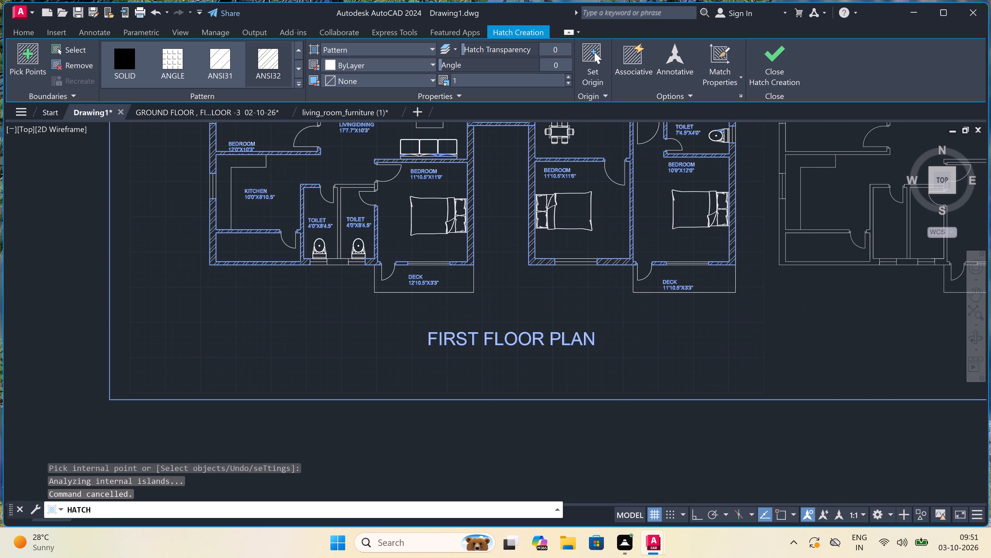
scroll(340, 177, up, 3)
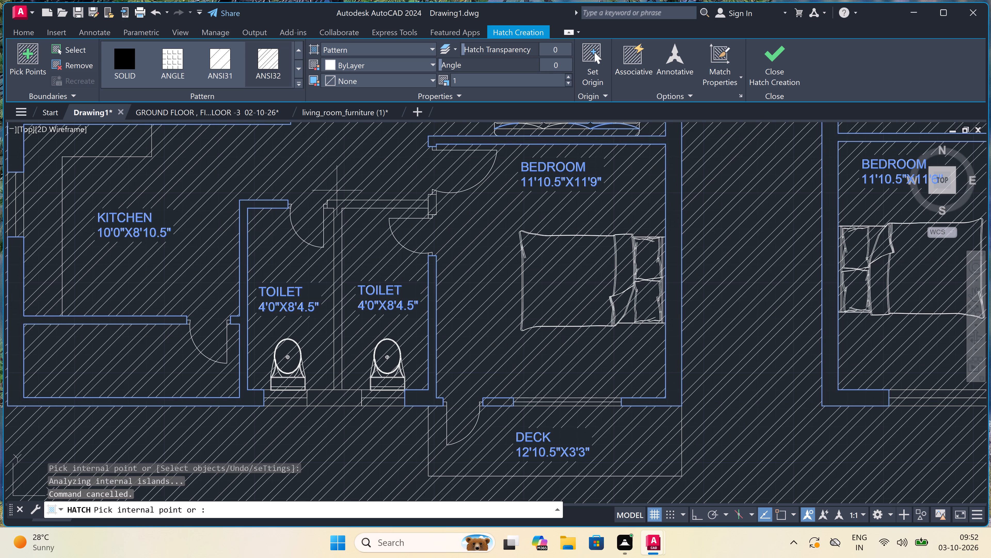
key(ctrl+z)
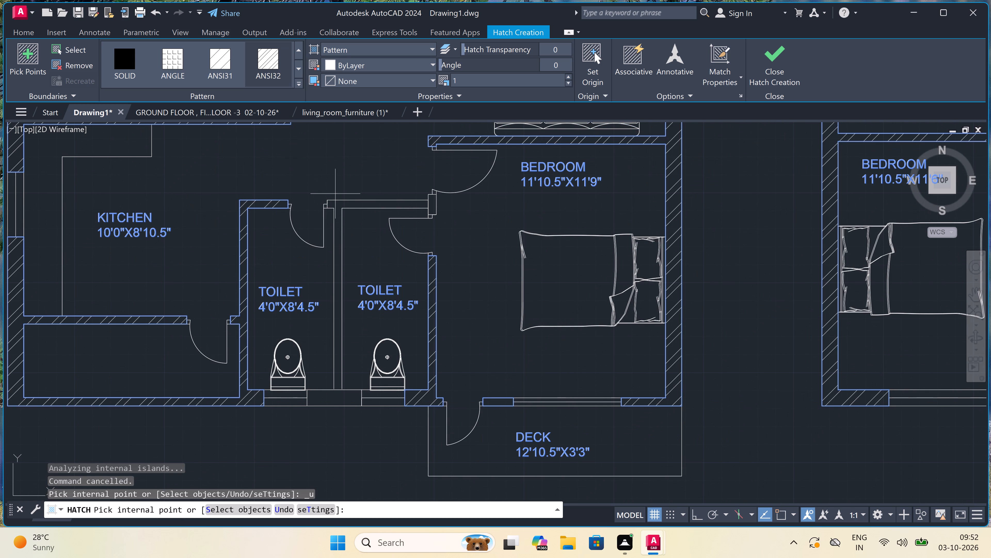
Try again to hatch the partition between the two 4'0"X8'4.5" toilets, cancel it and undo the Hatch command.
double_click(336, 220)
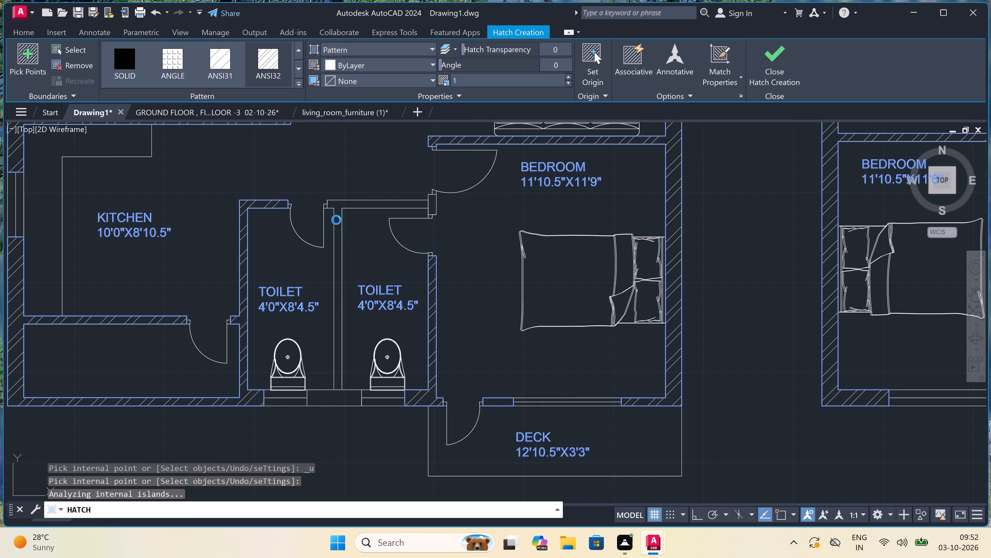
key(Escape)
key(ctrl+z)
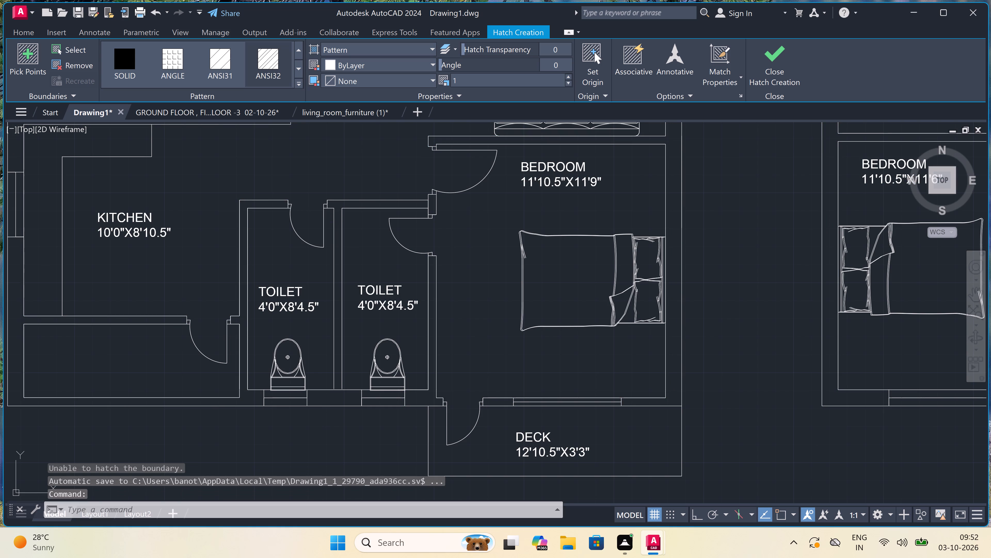
Hatch the west outer wall between the bedroom windows and the connected walls around the O.T.S and 11'0"X6'1.5" kitchen, matching the existing wall hatch's properties.
scroll(336, 220, down, 9)
scroll(693, 386, down, 3)
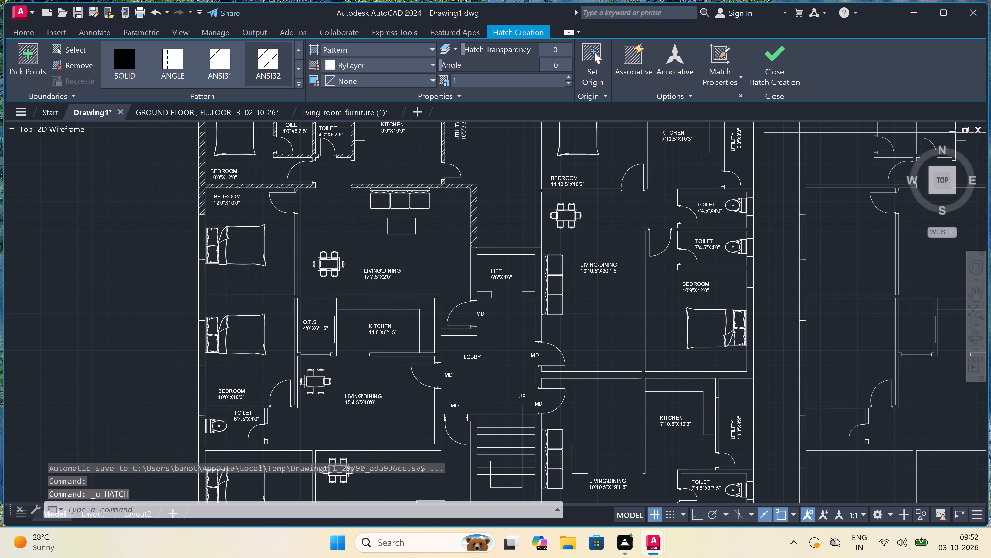
scroll(640, 394, down, 4)
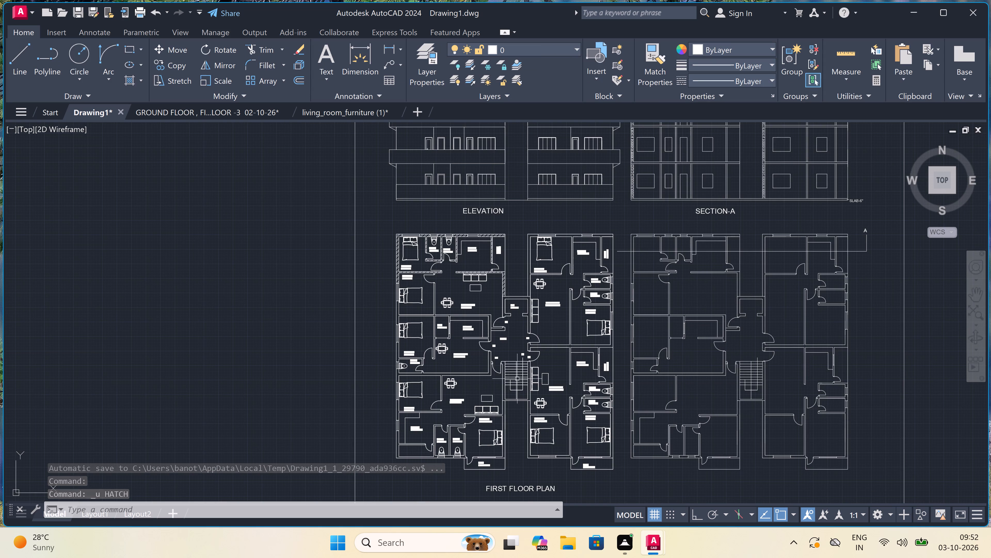
scroll(429, 375, up, 2)
scroll(429, 375, down, 2)
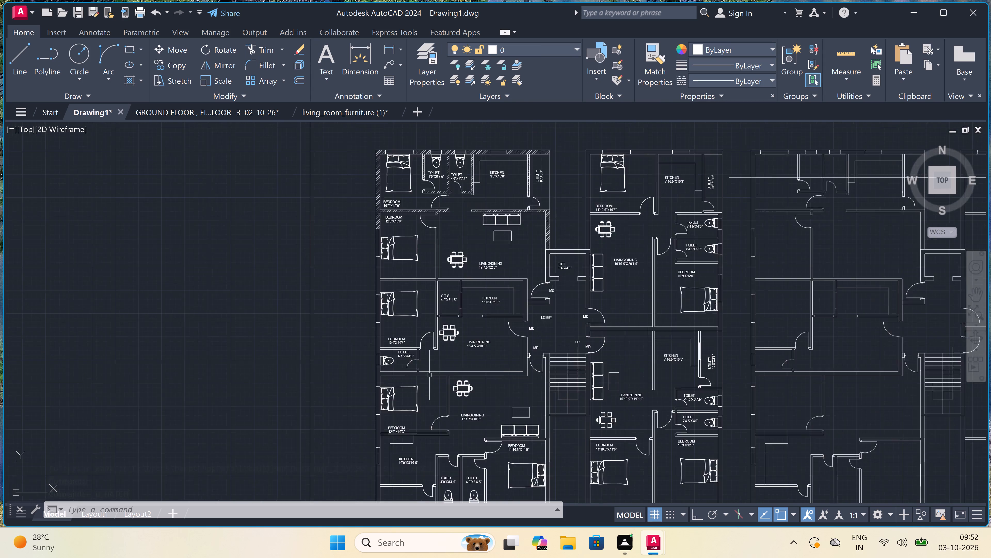
scroll(462, 279, up, 3)
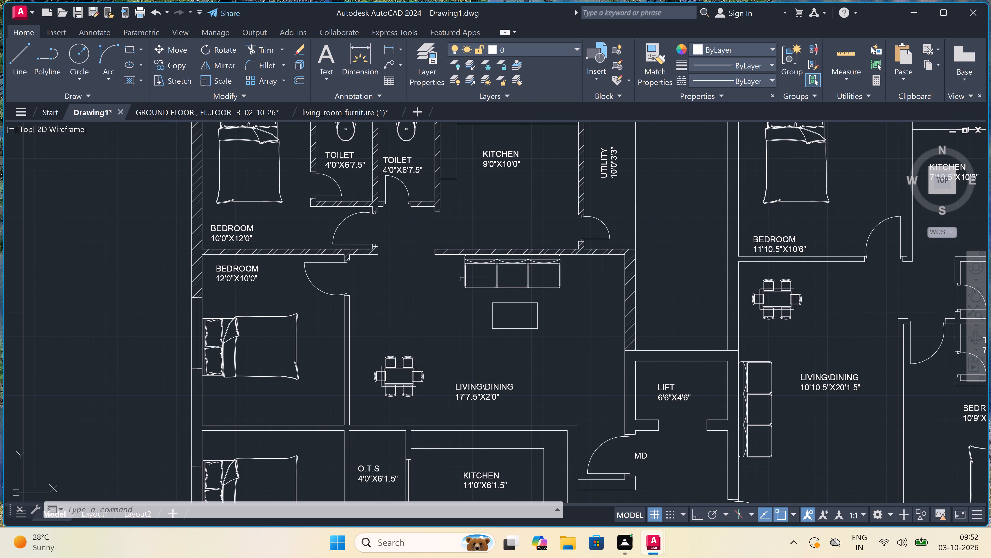
text(H)
key(space)
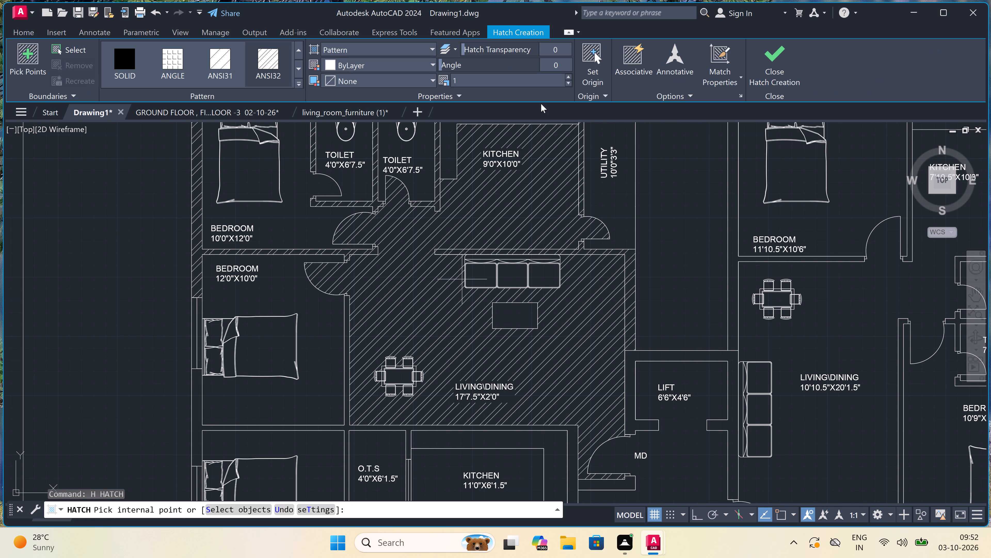
click(718, 50)
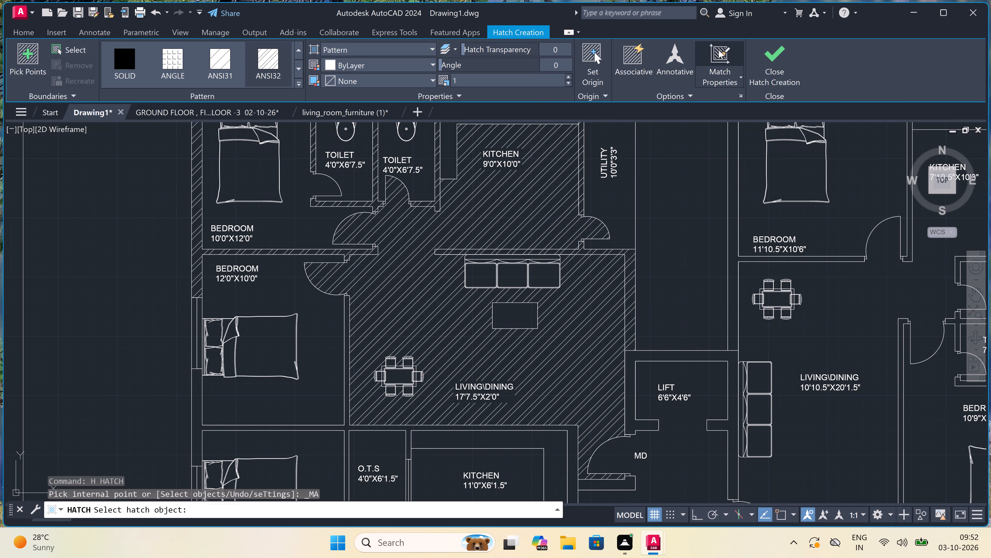
click(528, 252)
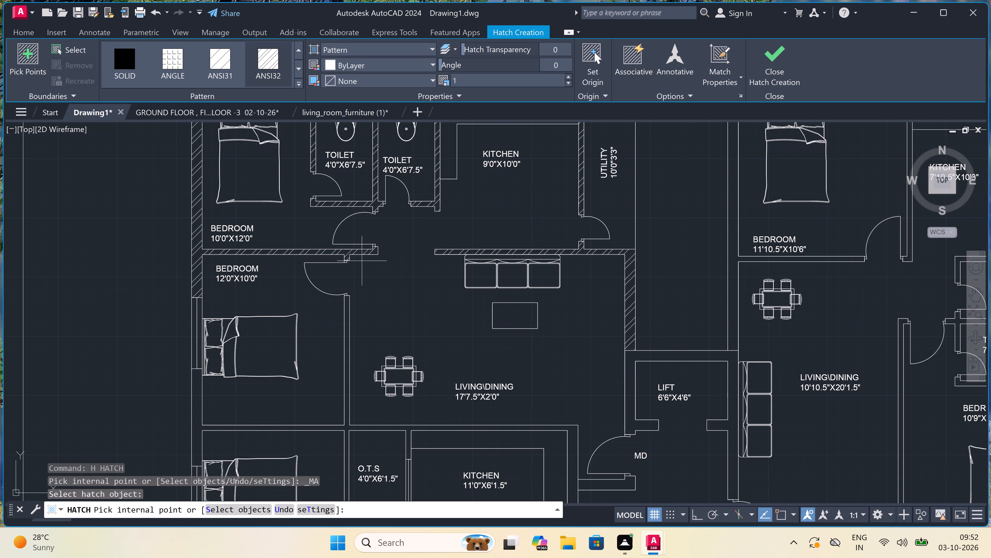
scroll(323, 308, down, 2)
scroll(263, 363, up, 2)
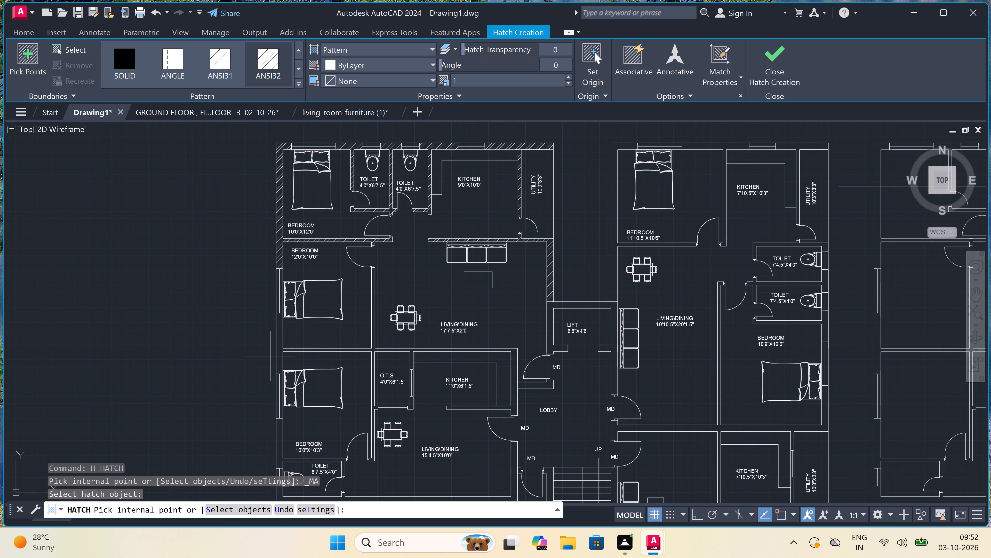
double_click(279, 345)
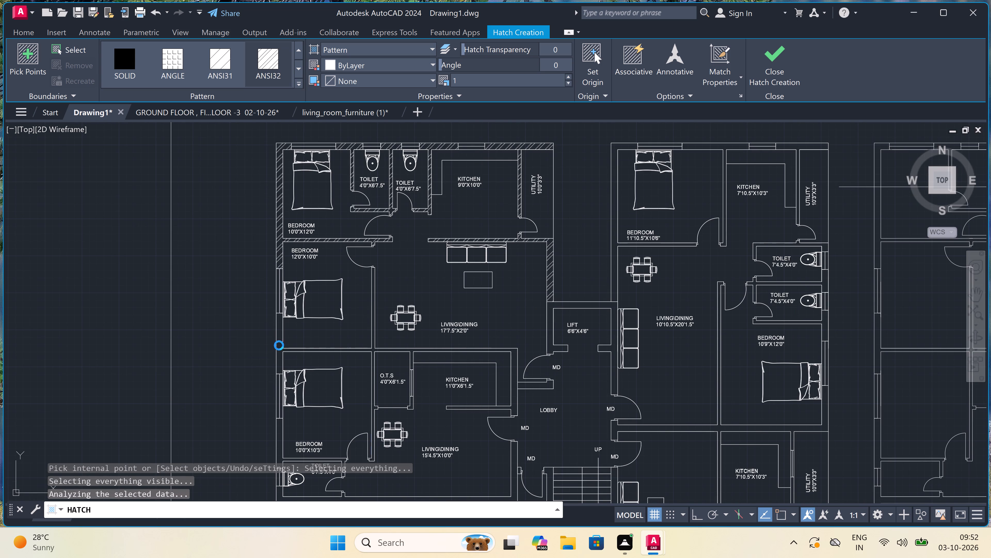
Hatch the walls around the 6'6"X4'6" lift on the first floor plan.
scroll(334, 326, down, 4)
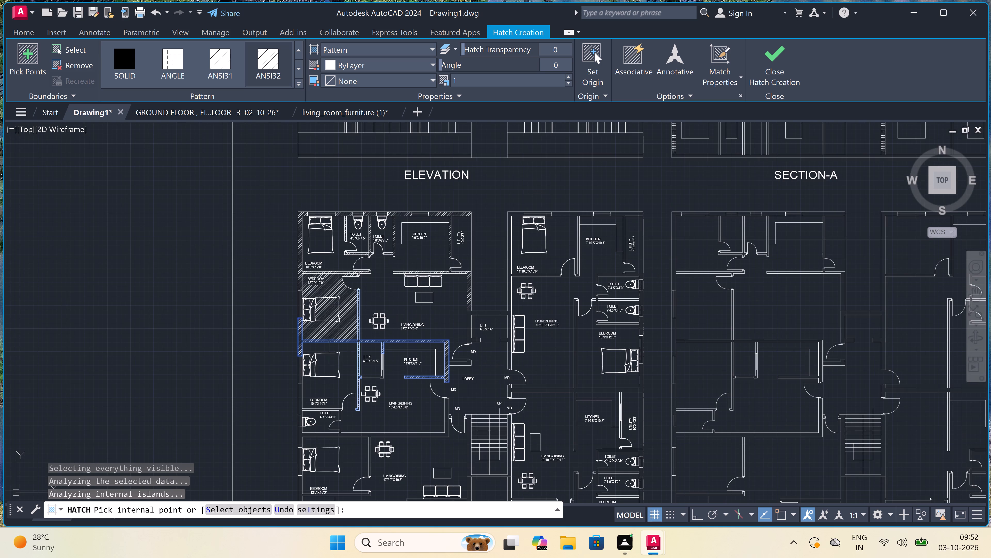
scroll(492, 321, up, 1)
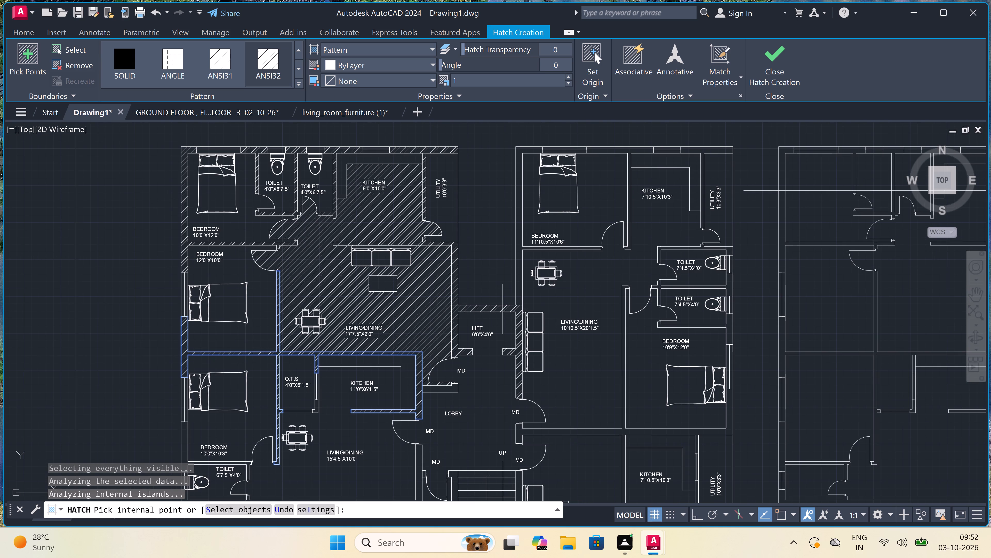
scroll(502, 309, up, 2)
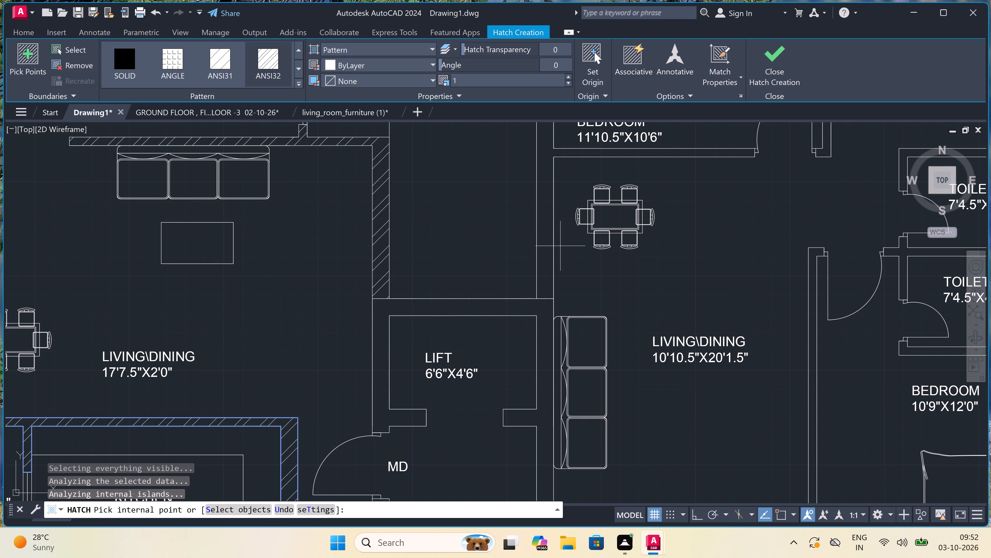
click(494, 307)
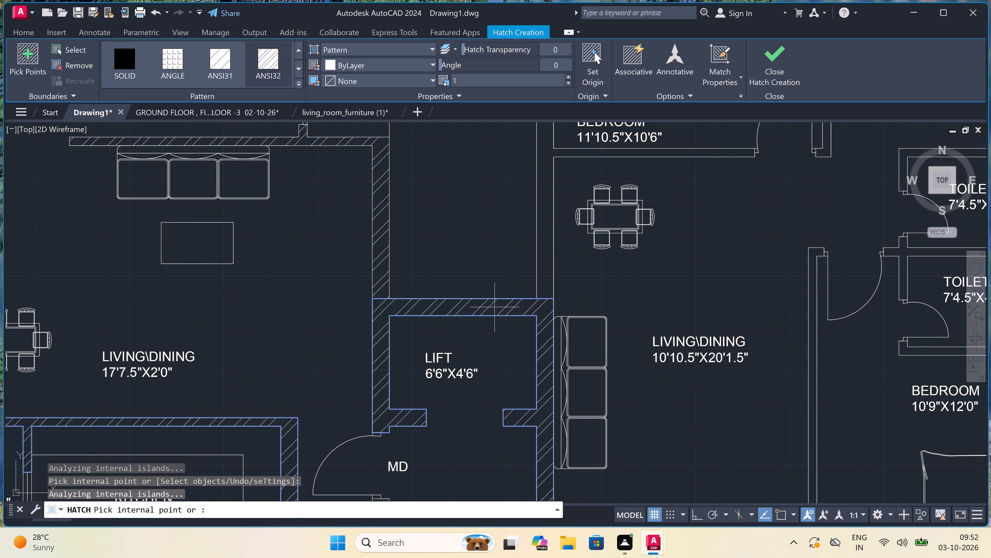
Hatch the north-east flat's west and north outer walls, plus the walls enclosing the 11'10.5"X10'6" bedroom and dividing the kitchen from the utility.
scroll(494, 307, down, 3)
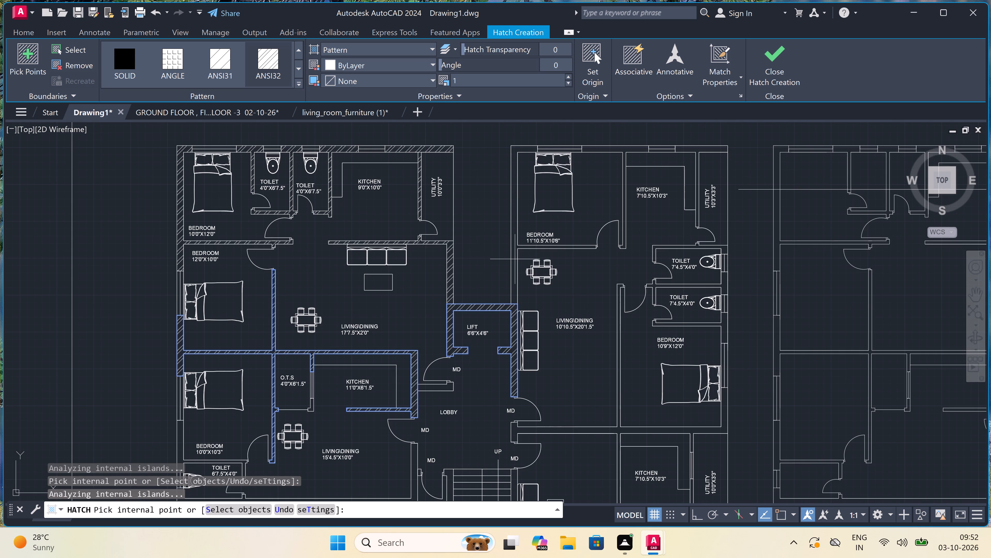
double_click(515, 259)
scroll(515, 259, down, 2)
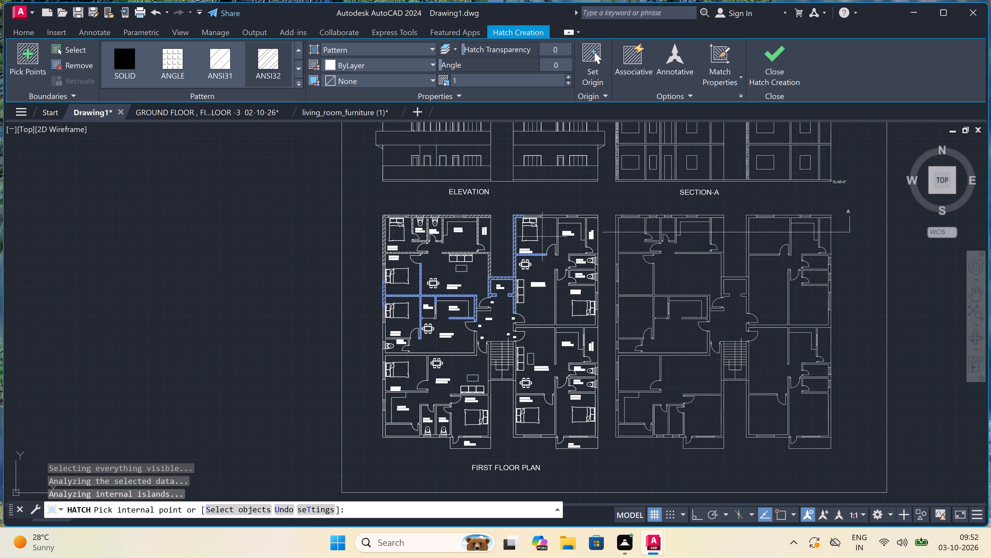
scroll(563, 216, up, 3)
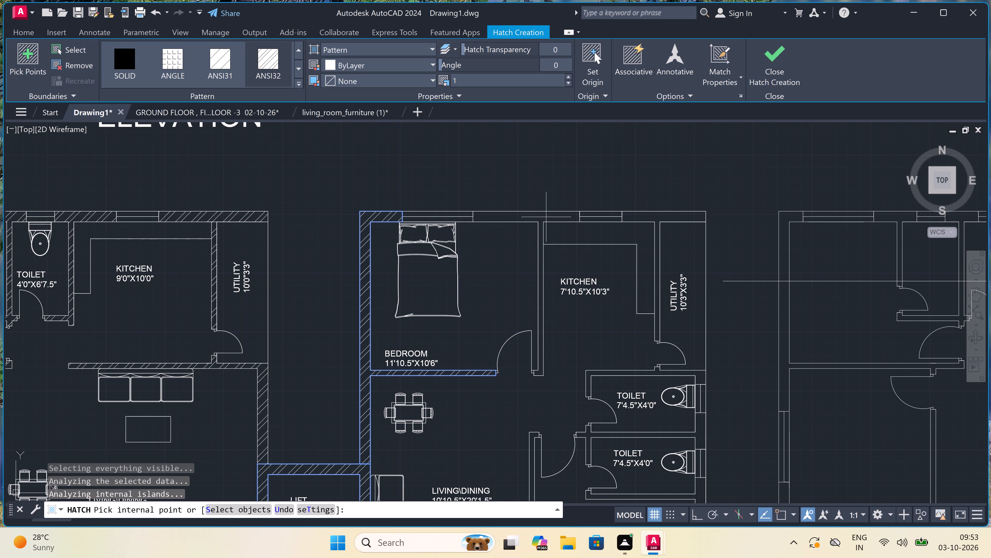
click(546, 217)
scroll(546, 217, down, 3)
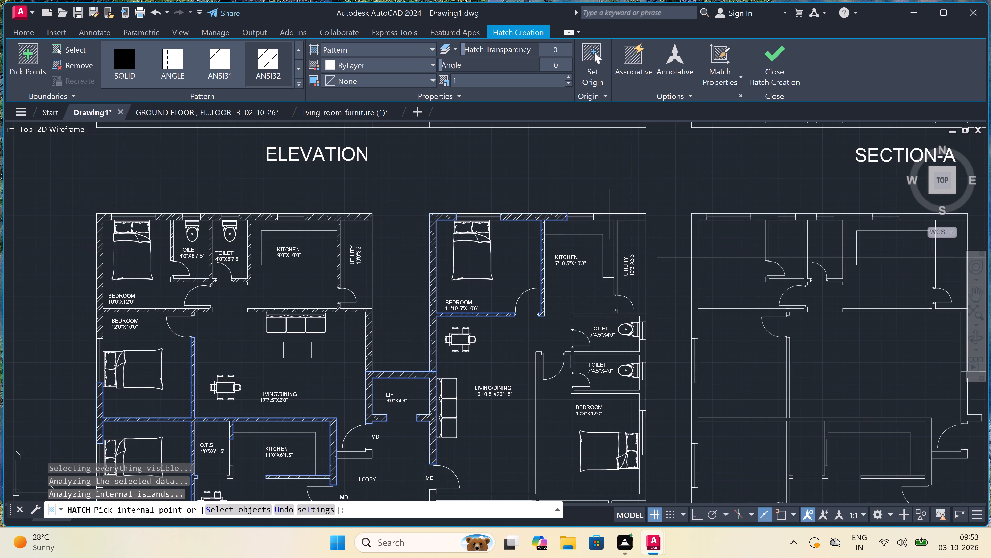
scroll(625, 219, up, 1)
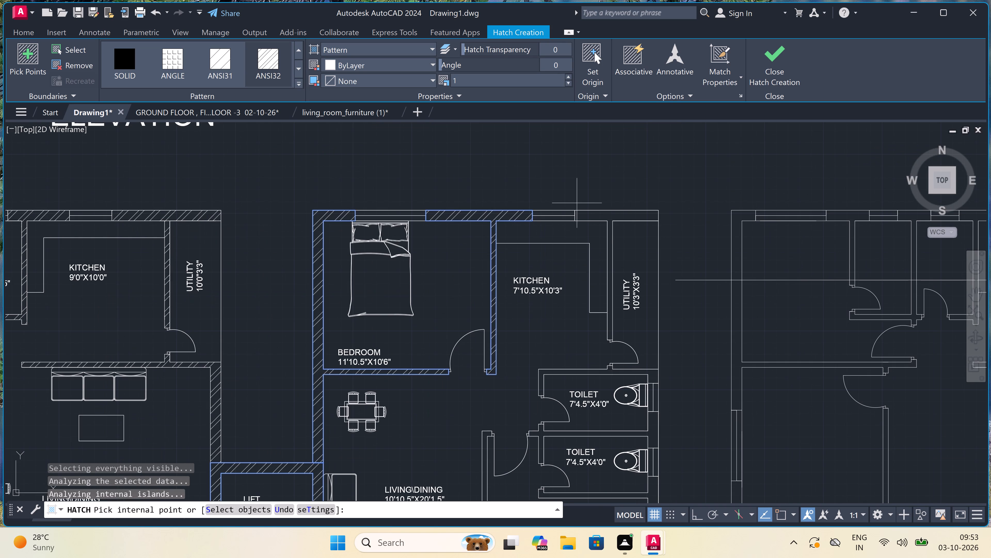
click(612, 217)
Hatch the north-east flat's toilet walls: north of the upper toilet, between the two 7'4.5"X4'0" toilets, and between the lower toilet and bedroom.
scroll(612, 217, down, 4)
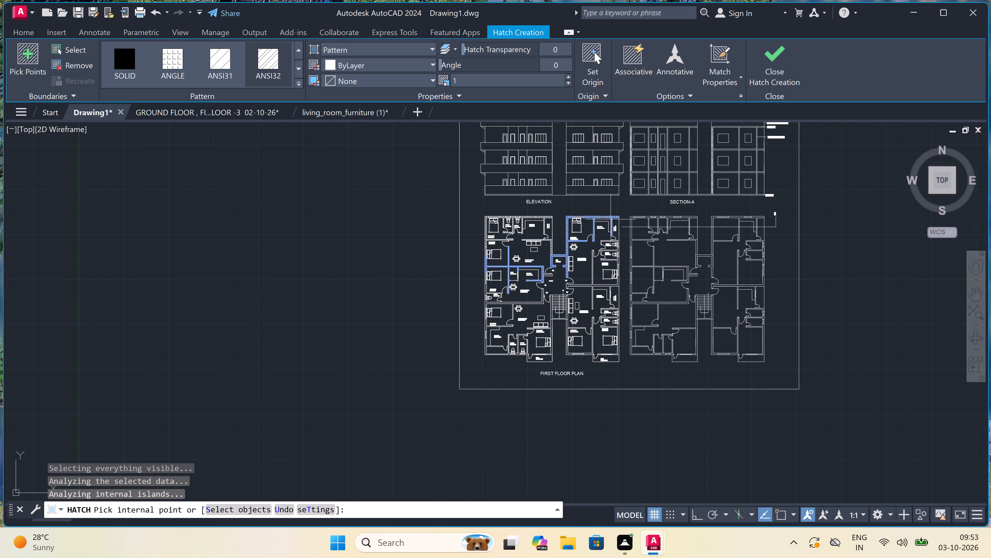
scroll(602, 242, up, 6)
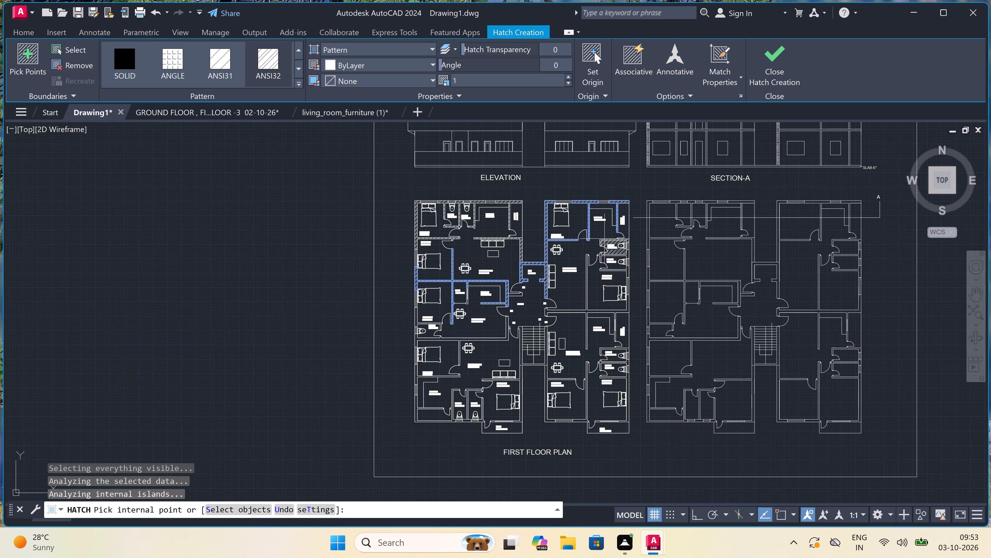
scroll(613, 237, up, 2)
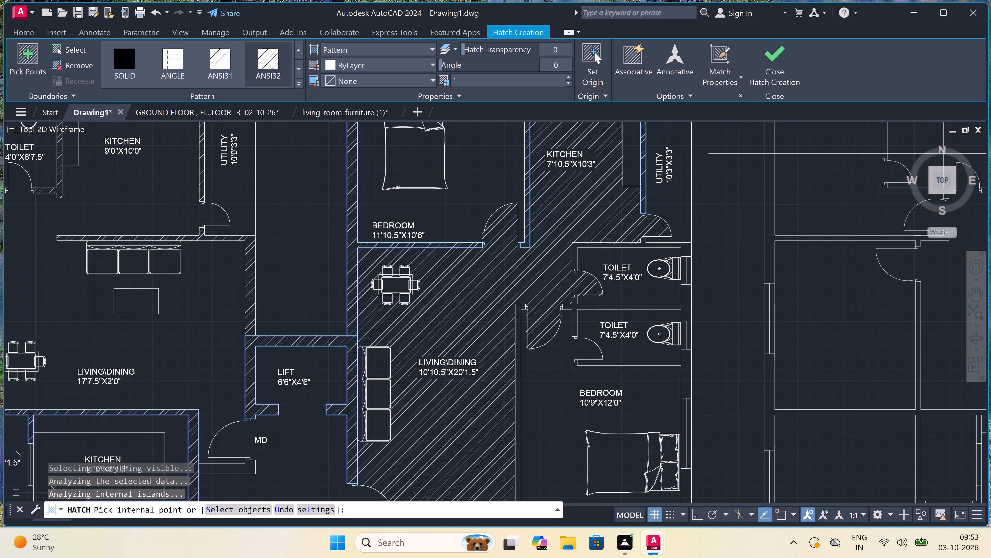
click(614, 246)
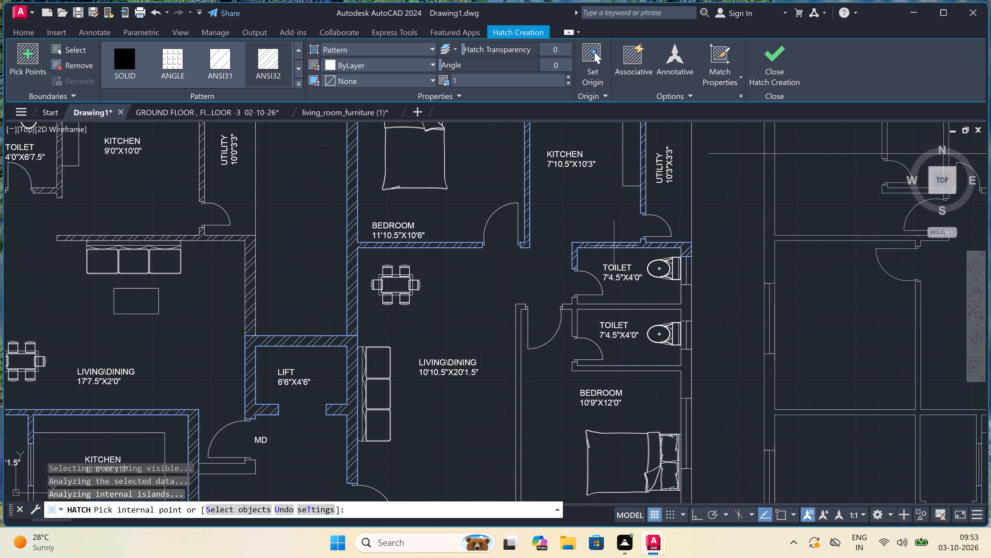
scroll(588, 257, down, 2)
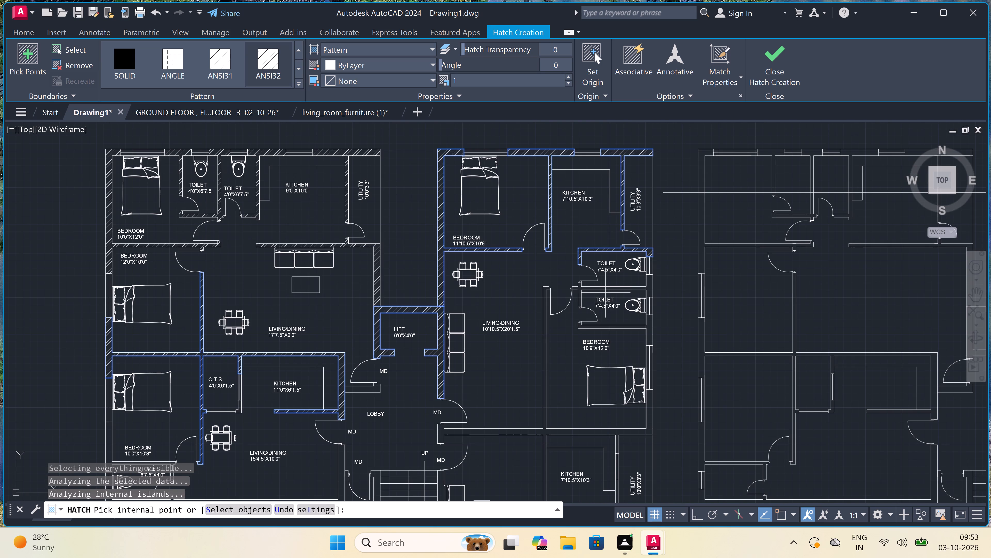
scroll(606, 291, up, 3)
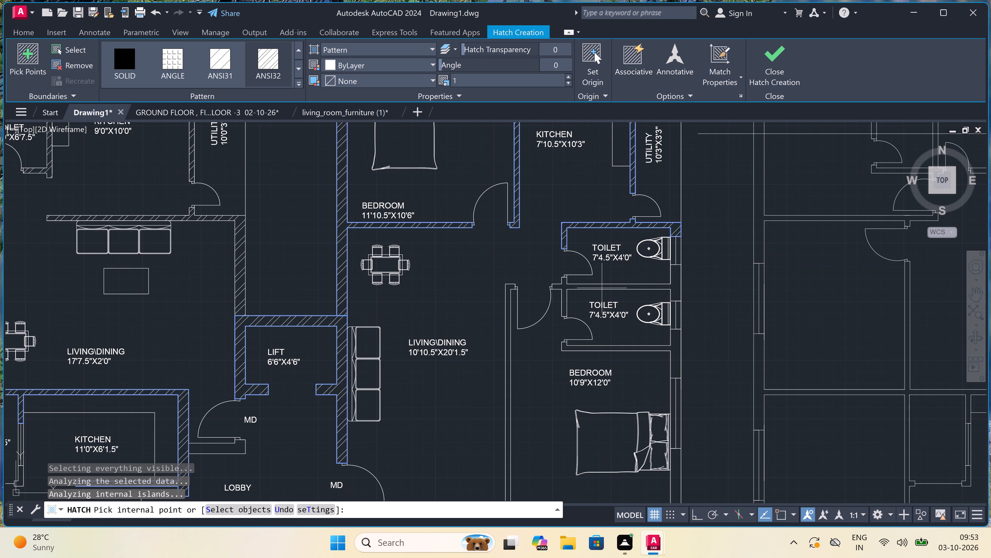
click(590, 286)
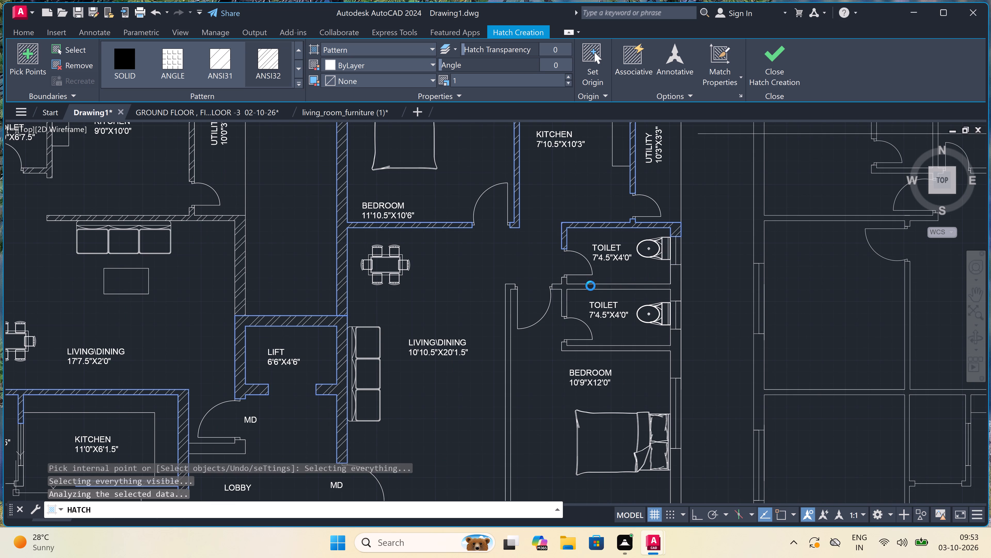
scroll(590, 286, down, 2)
scroll(595, 321, up, 3)
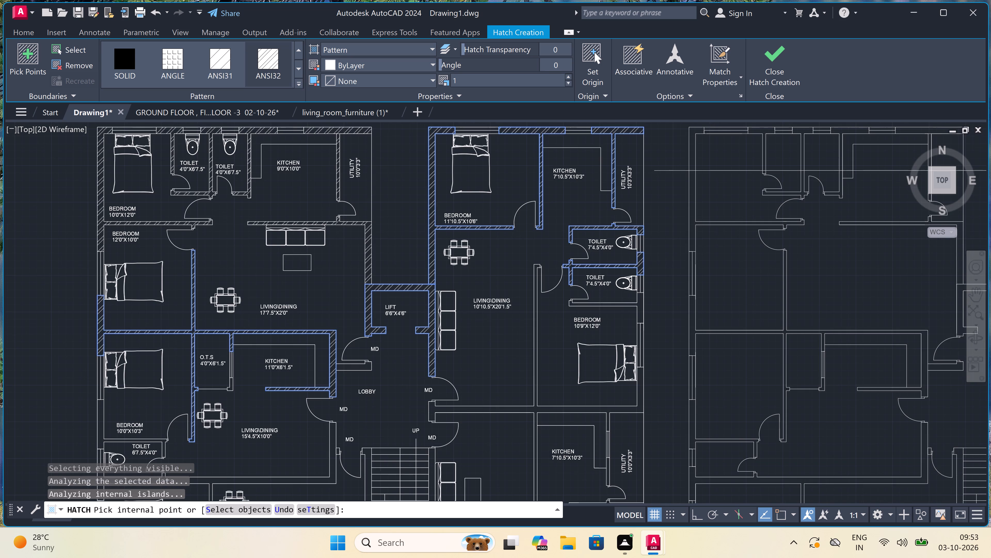
click(591, 291)
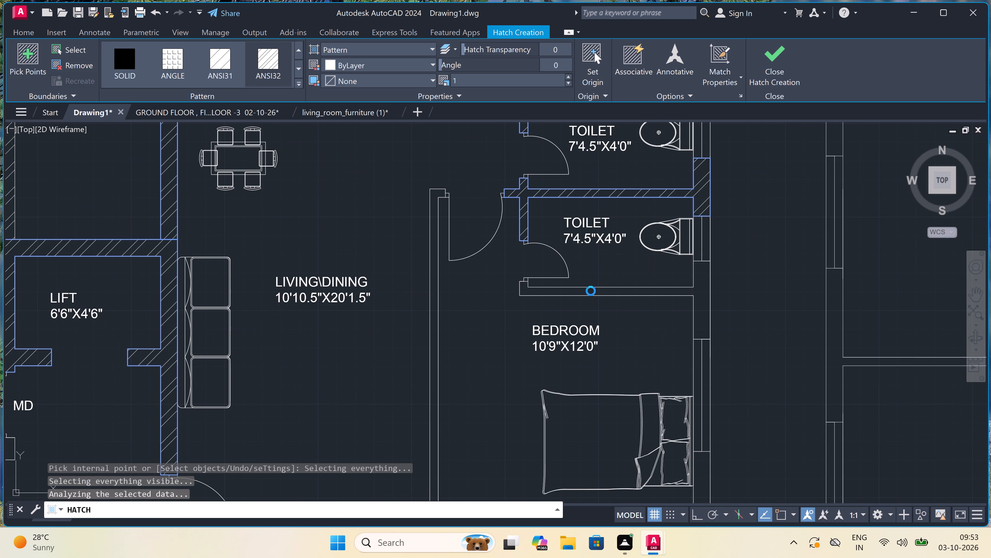
Hatch the wall dividing the two east flats, including the connected wall between the living/dining room and the 10'9"X12'0" bedroom.
scroll(568, 282, down, 4)
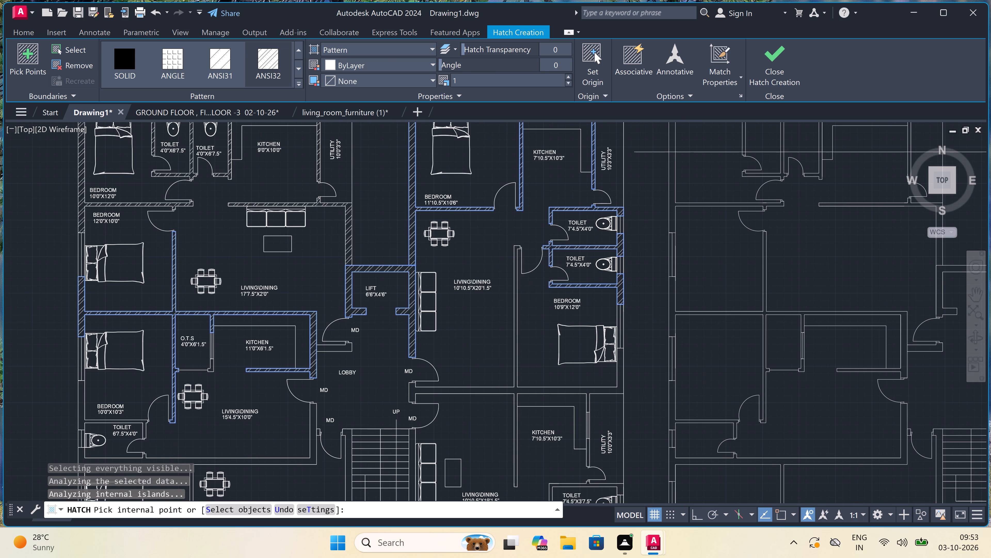
scroll(537, 358, up, 2)
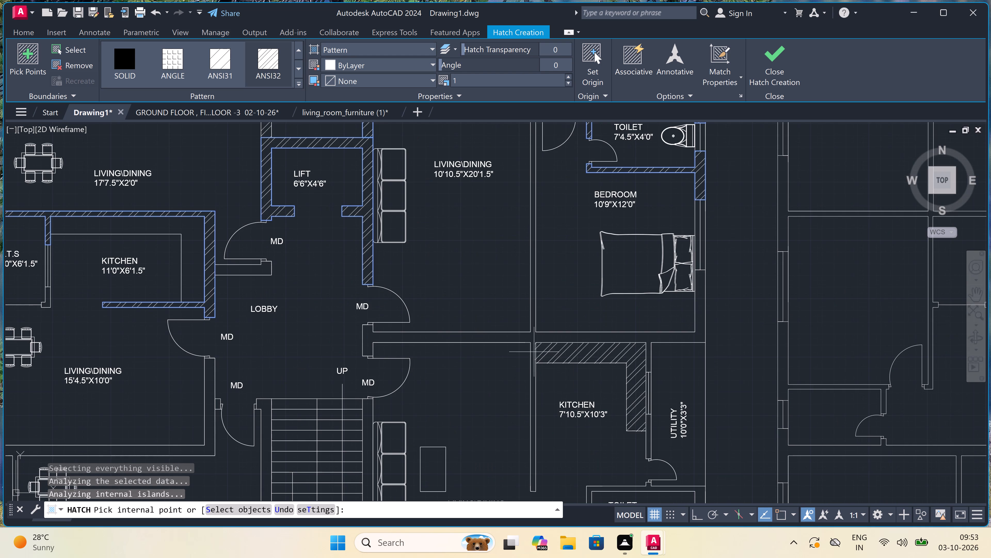
click(529, 338)
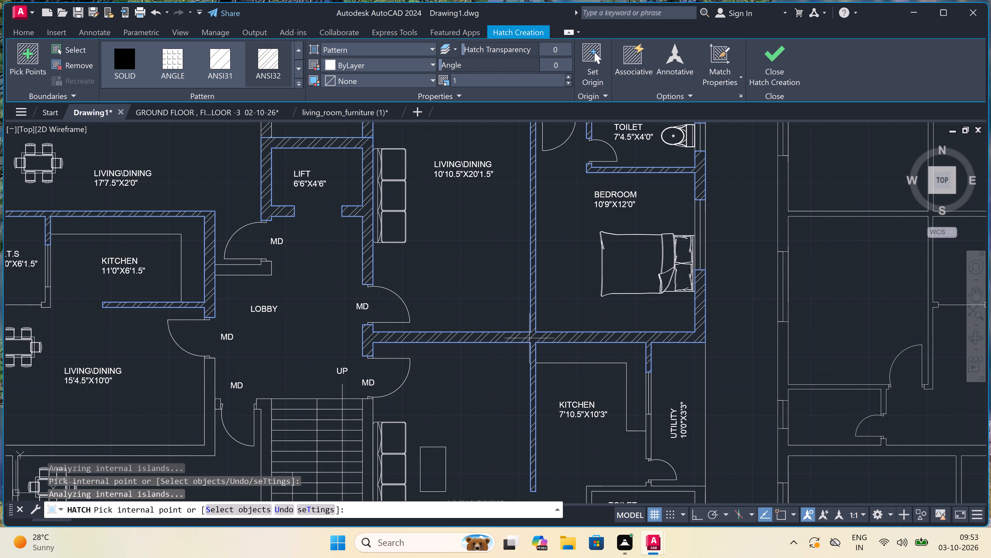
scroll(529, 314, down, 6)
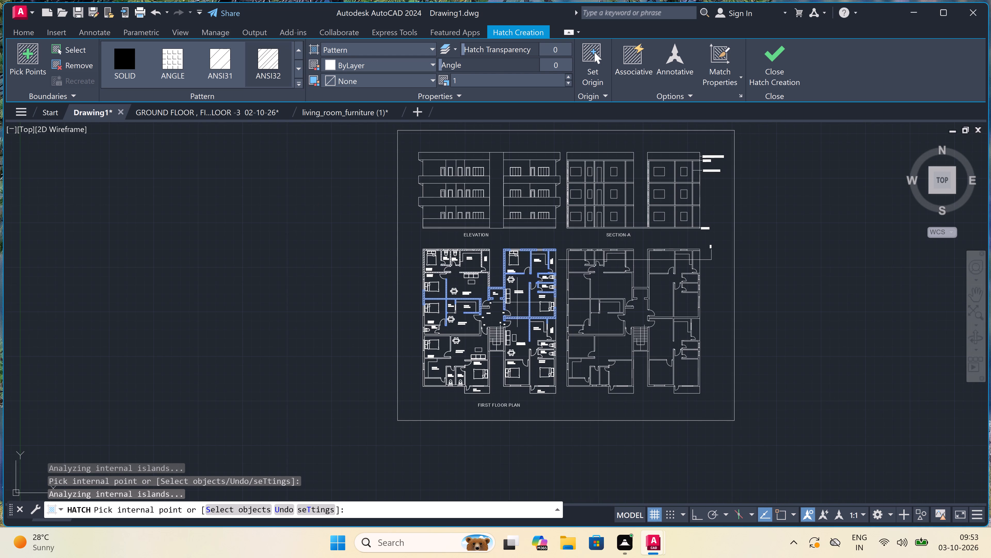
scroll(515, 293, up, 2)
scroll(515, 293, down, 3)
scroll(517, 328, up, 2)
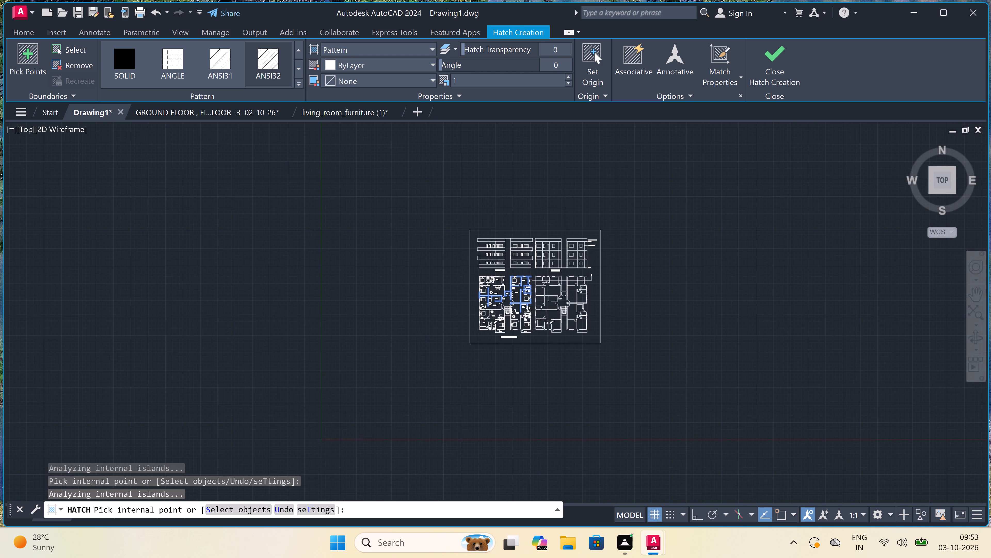
Hatch the south-east flat's outer and dividing walls around the 11'10.5"X11'6" and 10'9"X12'0" bedrooms, including the short wall beside the deck door.
scroll(517, 328, up, 2)
scroll(475, 297, up, 1)
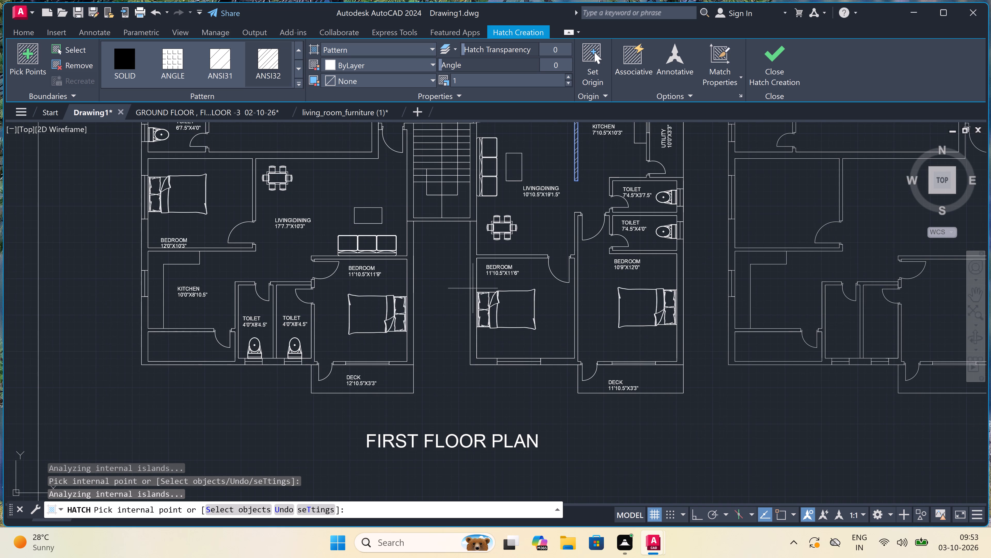
double_click(473, 281)
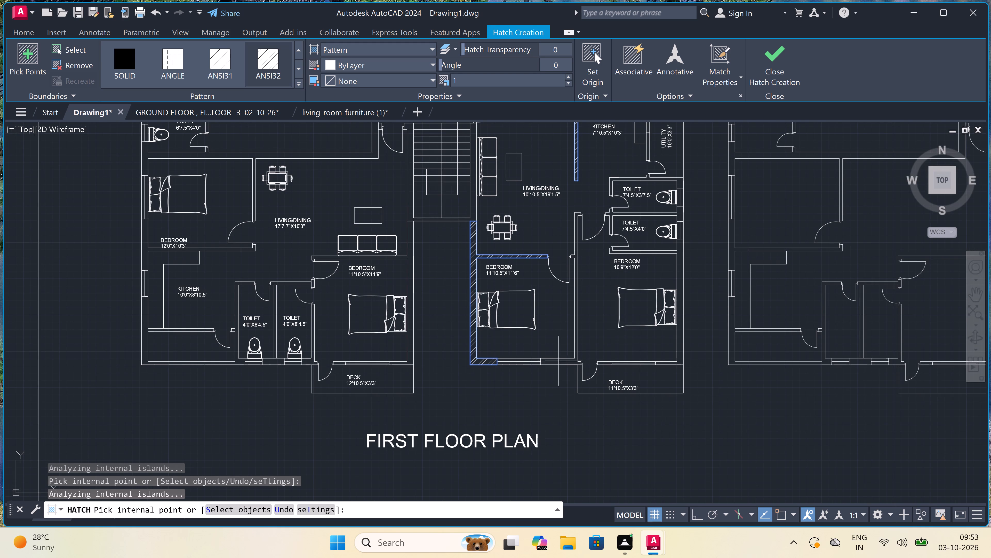
click(560, 361)
scroll(564, 353, down, 2)
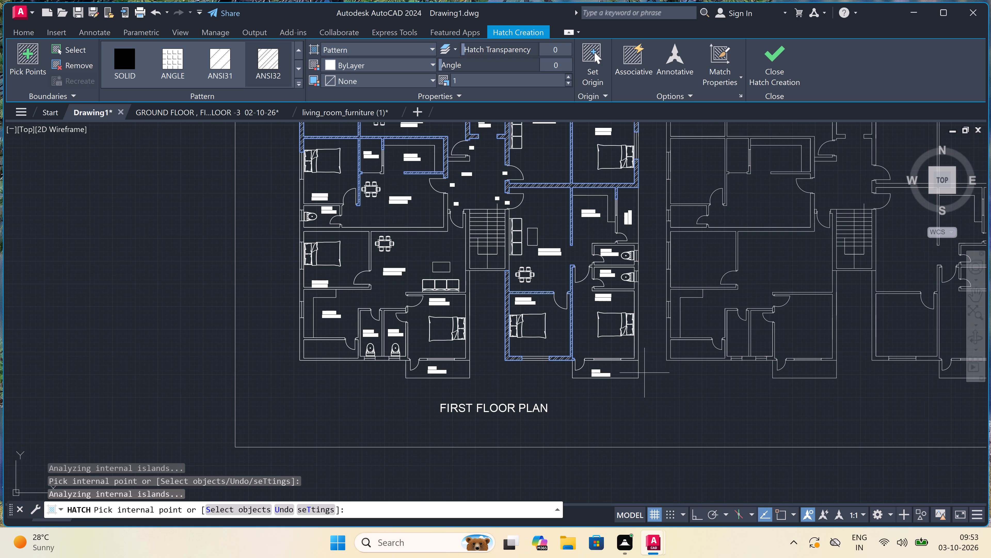
scroll(644, 368, up, 3)
scroll(624, 355, up, 2)
click(624, 355)
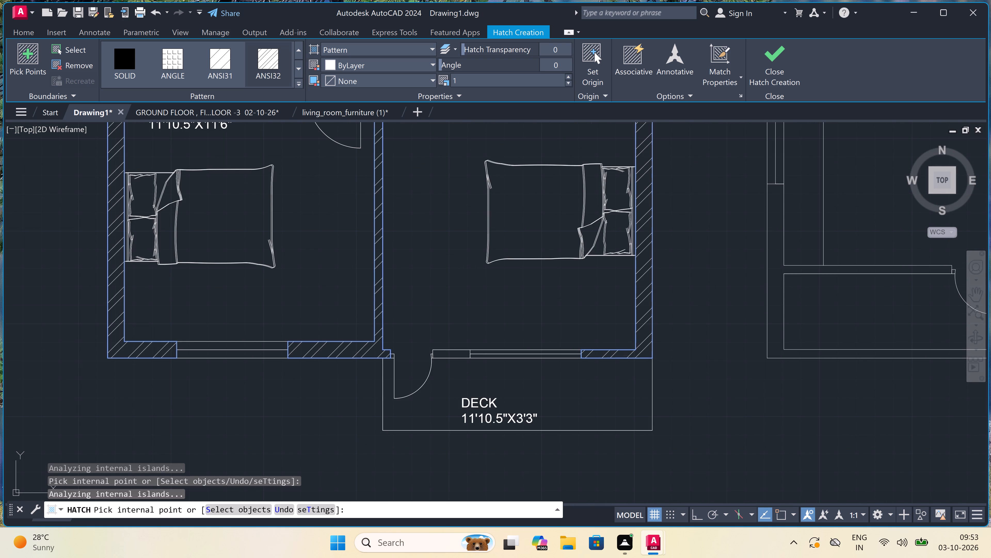
click(441, 356)
Hatch the south-east flat's toilet walls: between the two toilets and north of the 7'4.5"X3'7.5" toilet, with their connected outer wall pieces.
scroll(444, 352, down, 3)
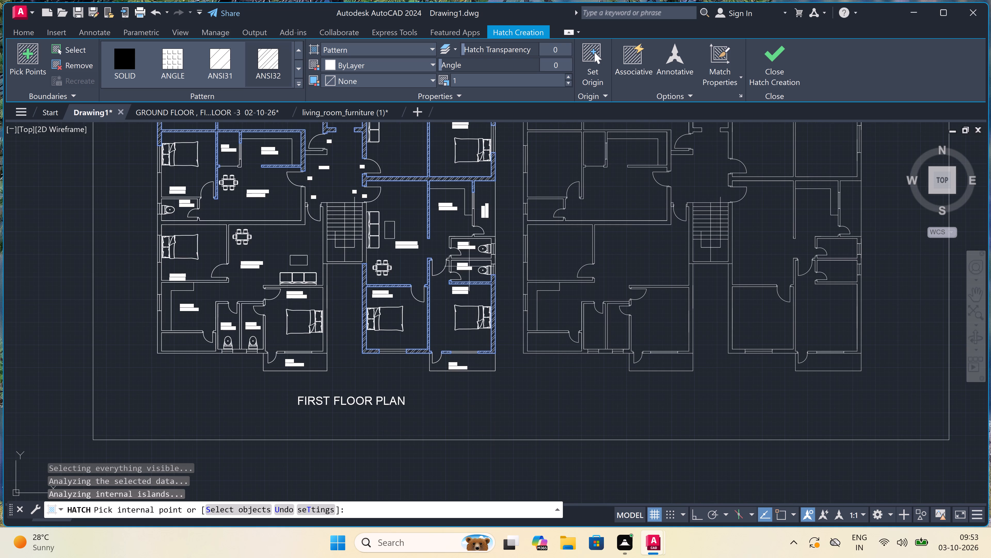
scroll(466, 254, up, 5)
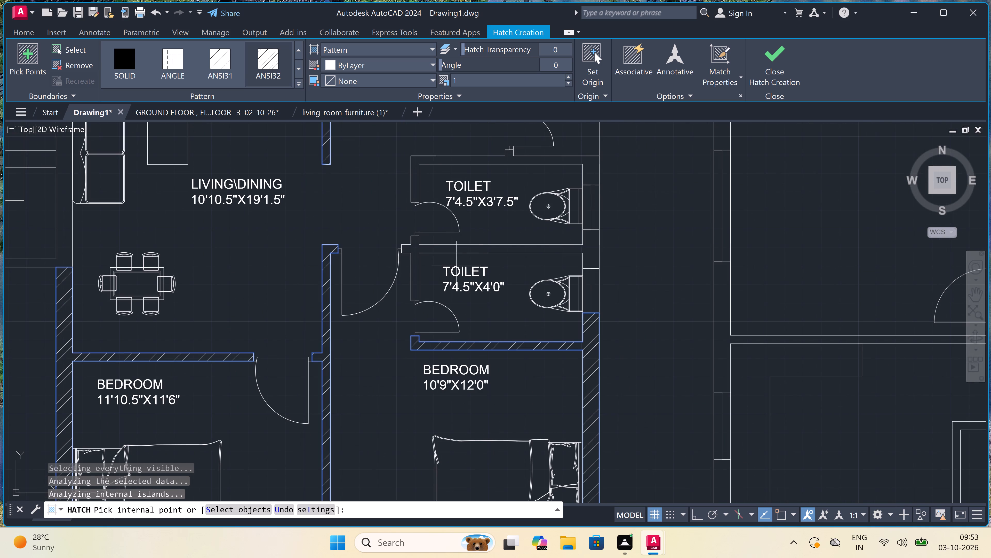
click(445, 247)
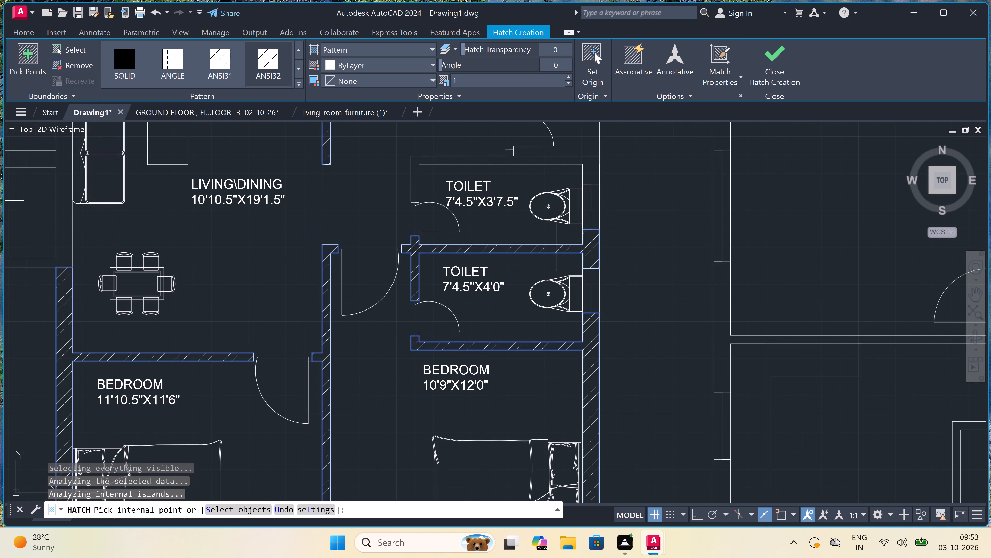
click(568, 158)
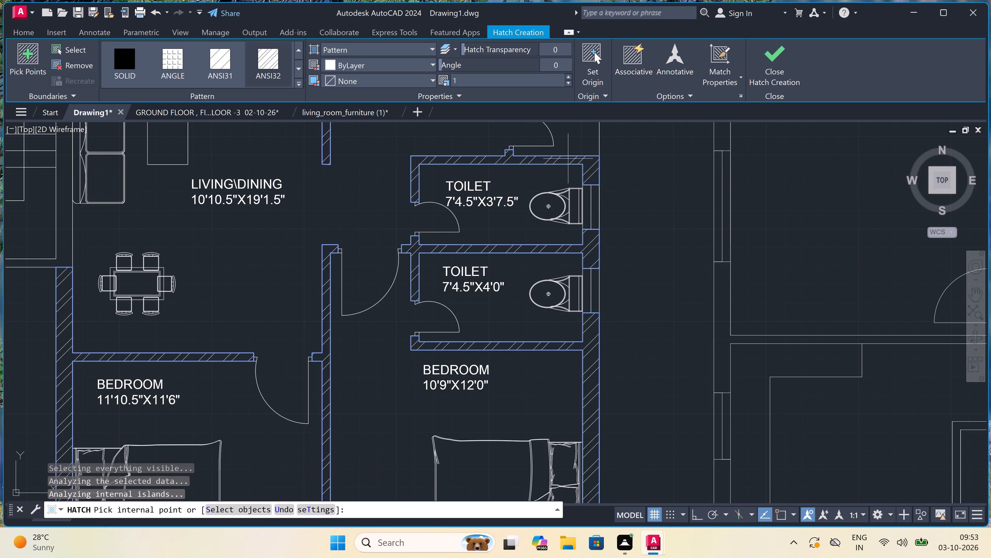
Hatch the wall dividing the 7'10.5"X10'3" kitchen from the utility in the south-east flat.
scroll(529, 241, down, 10)
scroll(526, 229, up, 3)
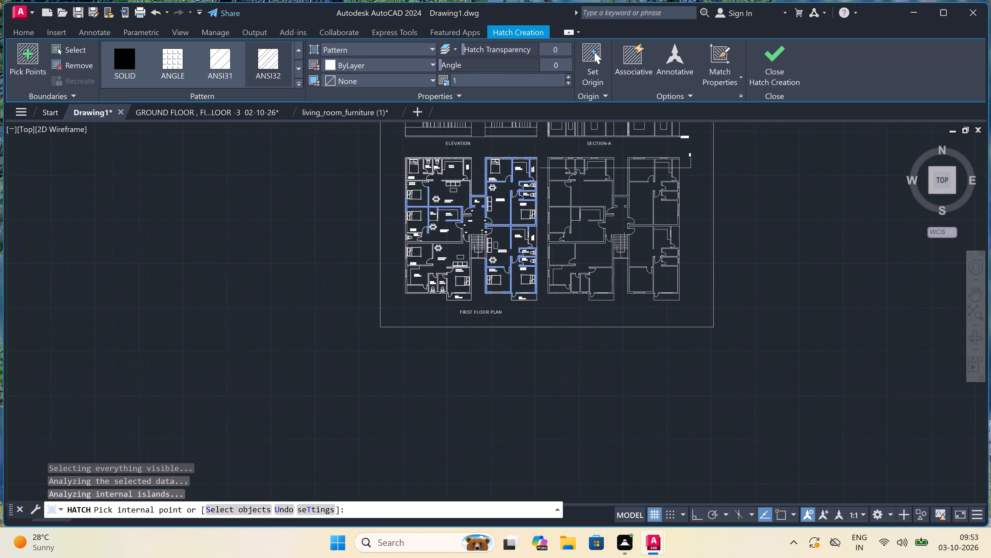
scroll(526, 229, up, 1)
scroll(536, 269, up, 3)
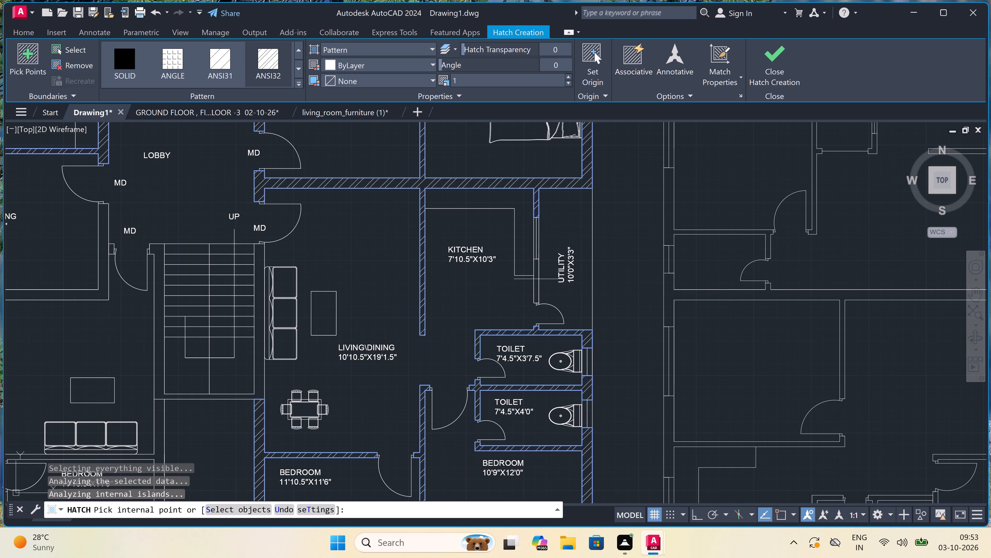
click(535, 280)
Hatch the walls enclosing the staircase on the first floor plan.
scroll(535, 280, down, 1)
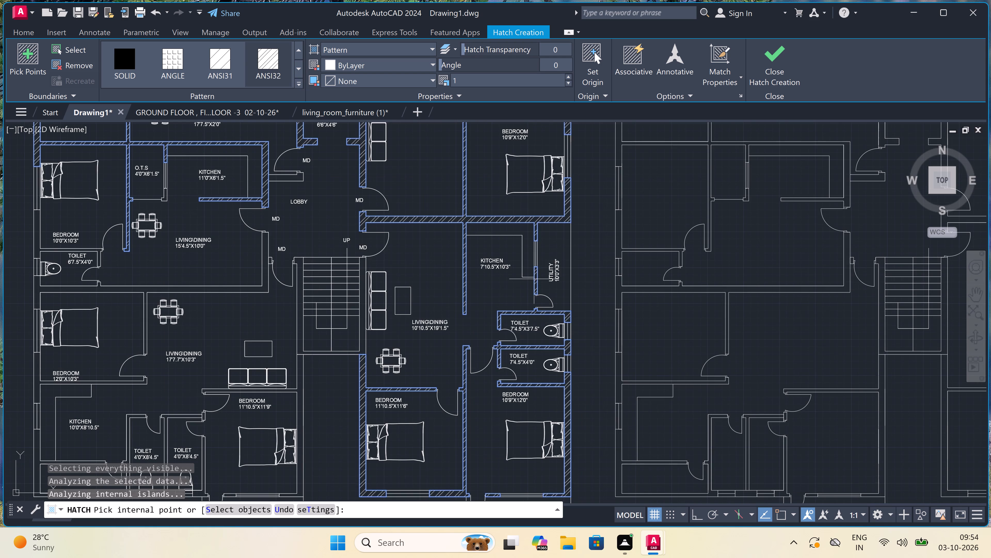
scroll(531, 277, down, 2)
scroll(415, 296, up, 2)
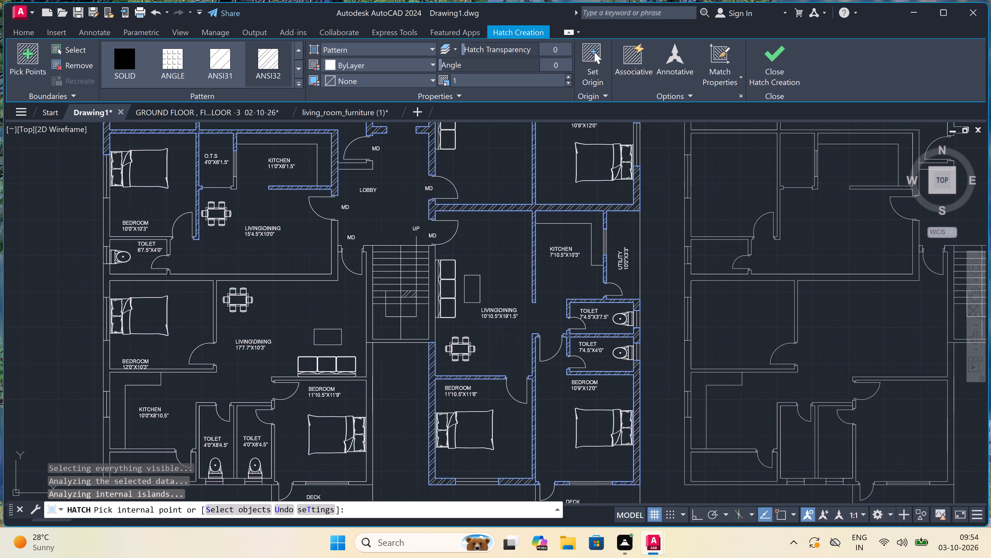
click(442, 279)
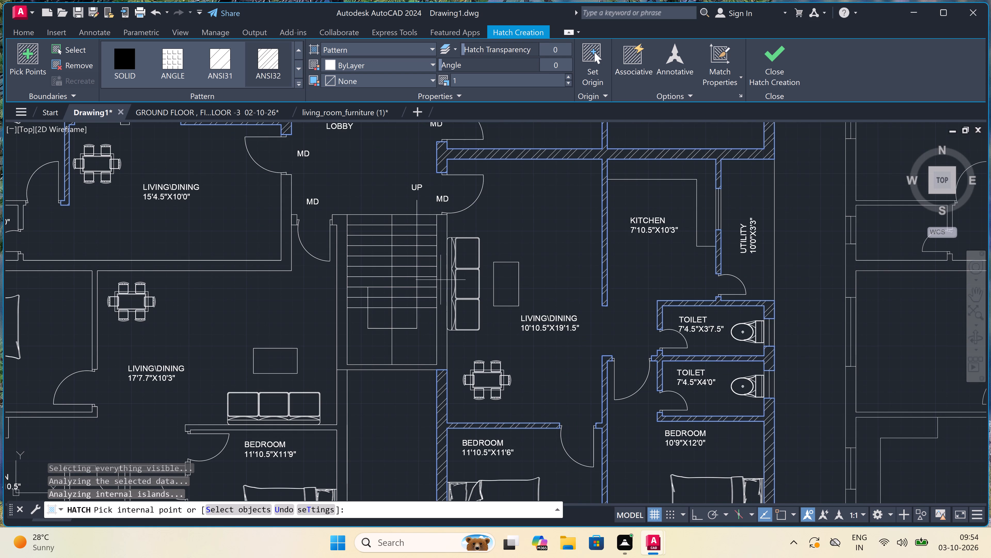
Hatch the south-west flat's east outer wall and the wall north of the 11'10.5"X11'9" bedroom, and finish the hatch.
scroll(442, 279, down, 2)
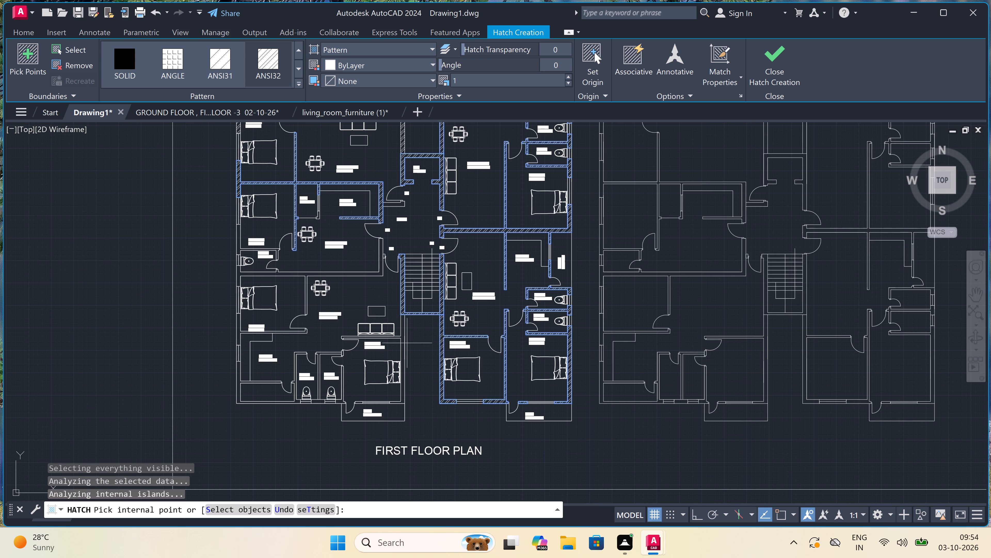
scroll(404, 342, up, 2)
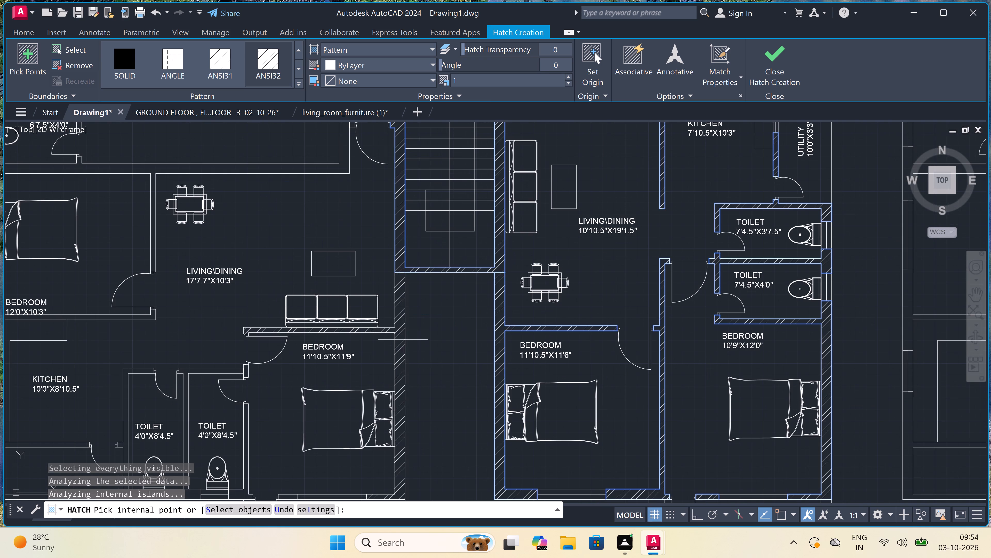
double_click(402, 337)
scroll(402, 334, down, 7)
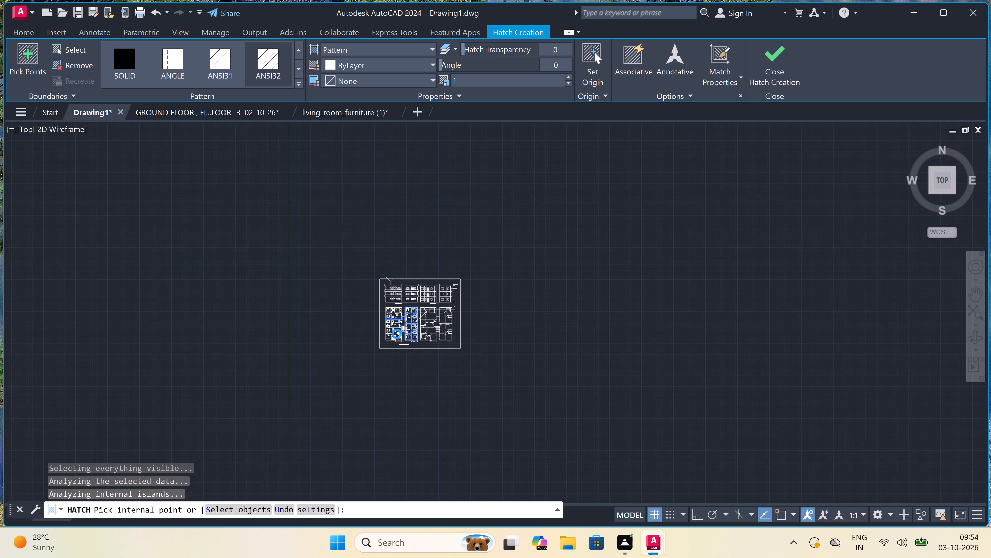
scroll(384, 334, up, 3)
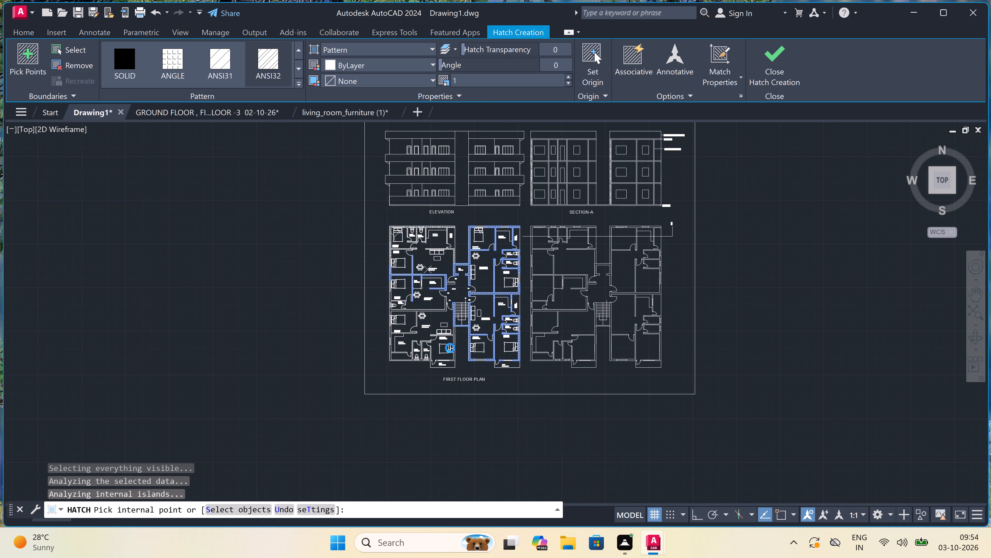
scroll(450, 348, up, 2)
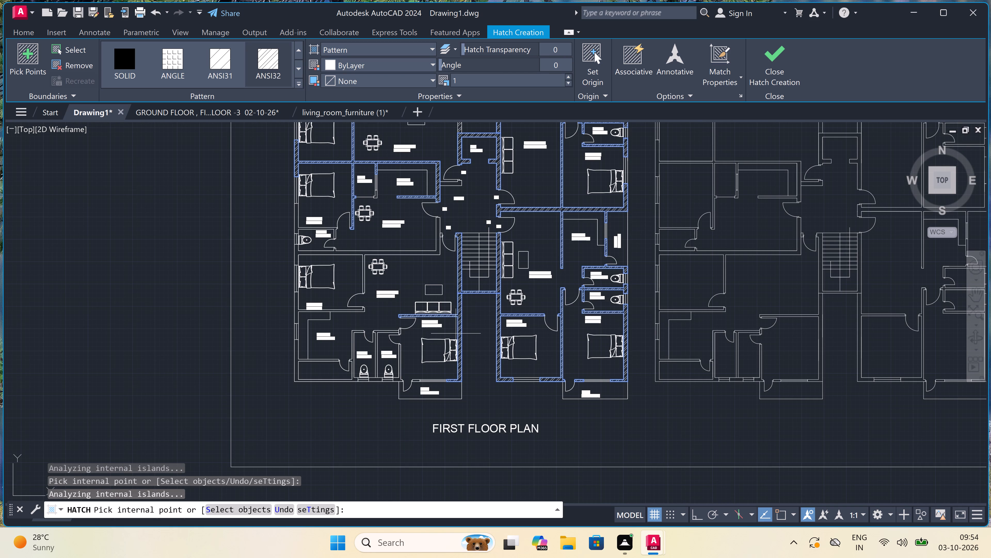
key(Escape)
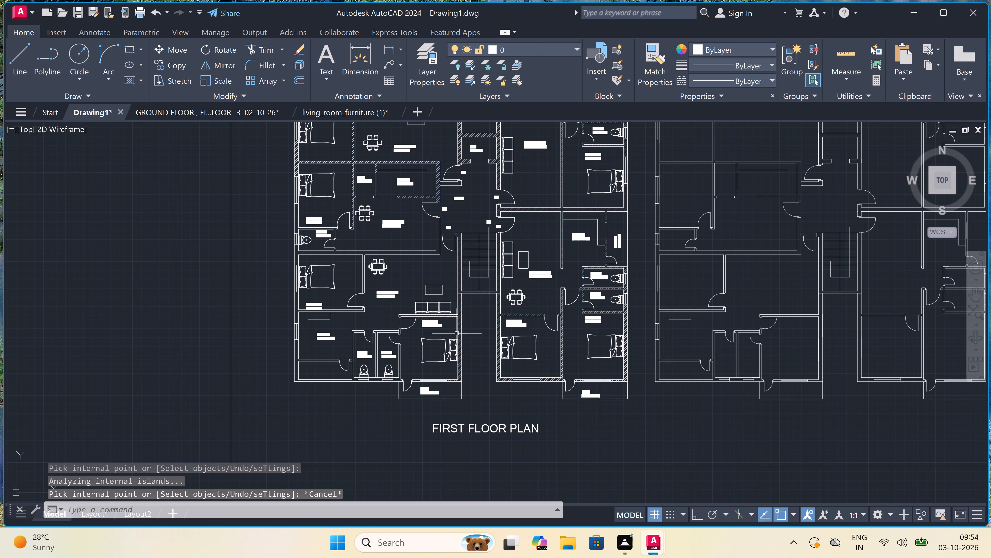
Start a new hatch matching the properties of the east flats' dividing wall hatch, and fill the wall between the 11'10.5"X11'9" bedroom and adjoining toilet.
text(H)
key(space)
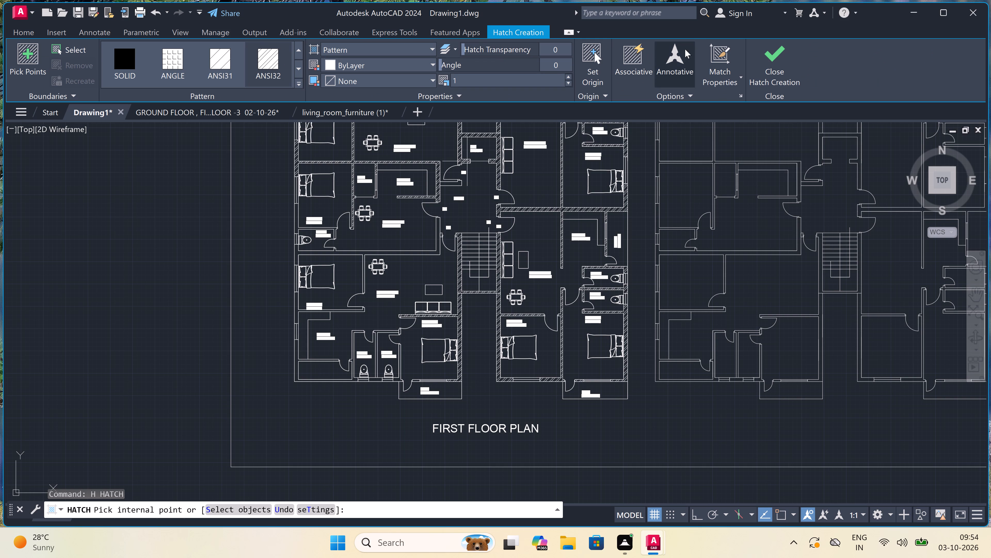
double_click(720, 55)
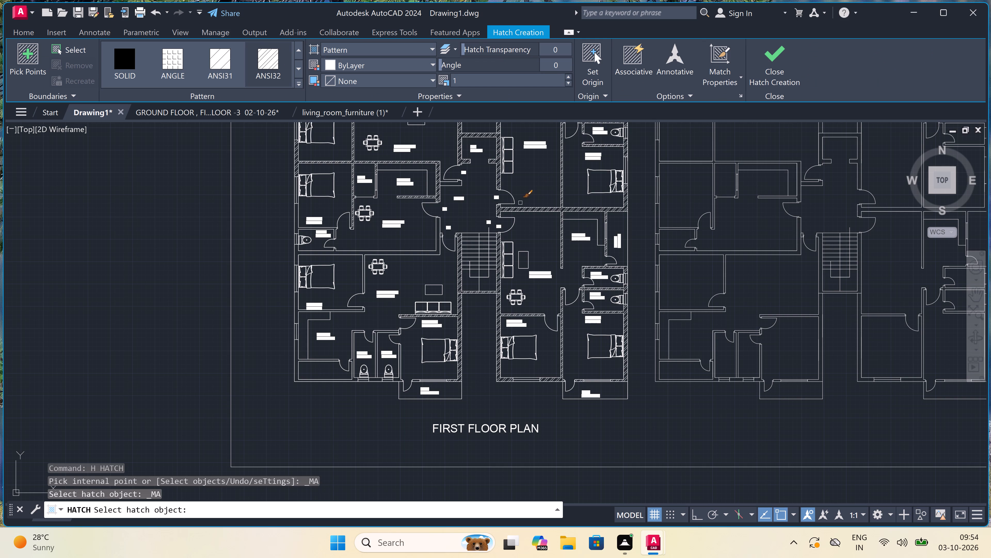
double_click(510, 210)
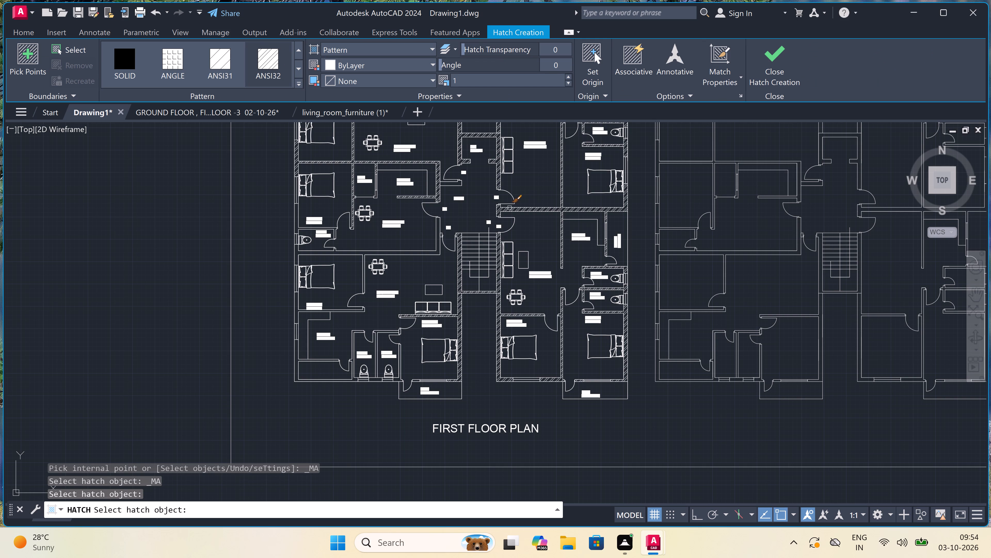
scroll(509, 208, up, 2)
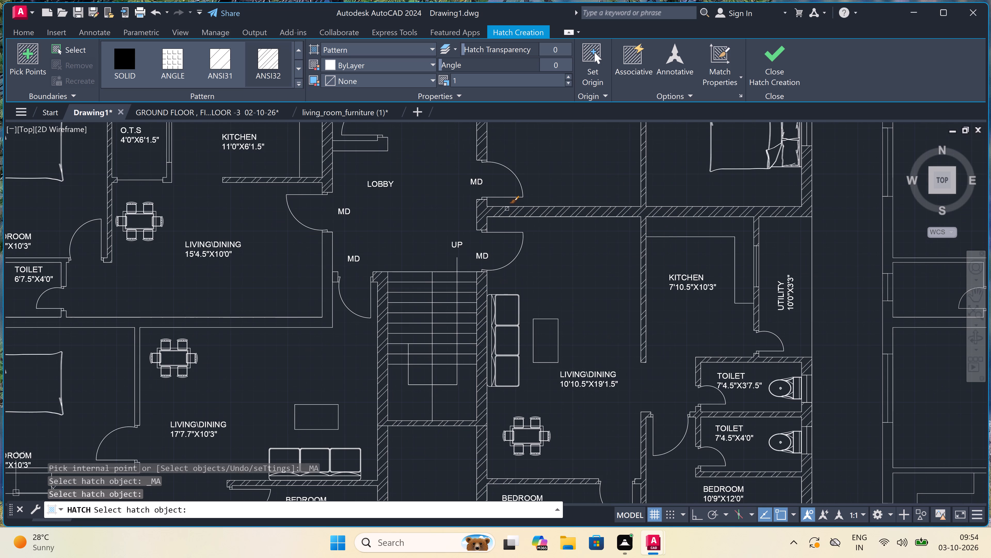
click(503, 210)
scroll(503, 210, down, 2)
scroll(355, 254, down, 1)
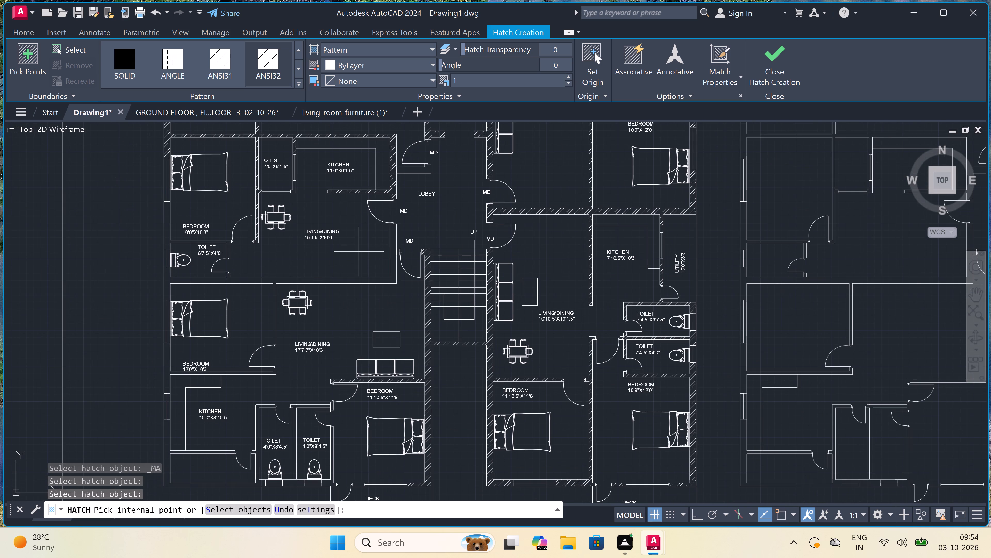
scroll(355, 254, down, 1)
scroll(334, 392, up, 3)
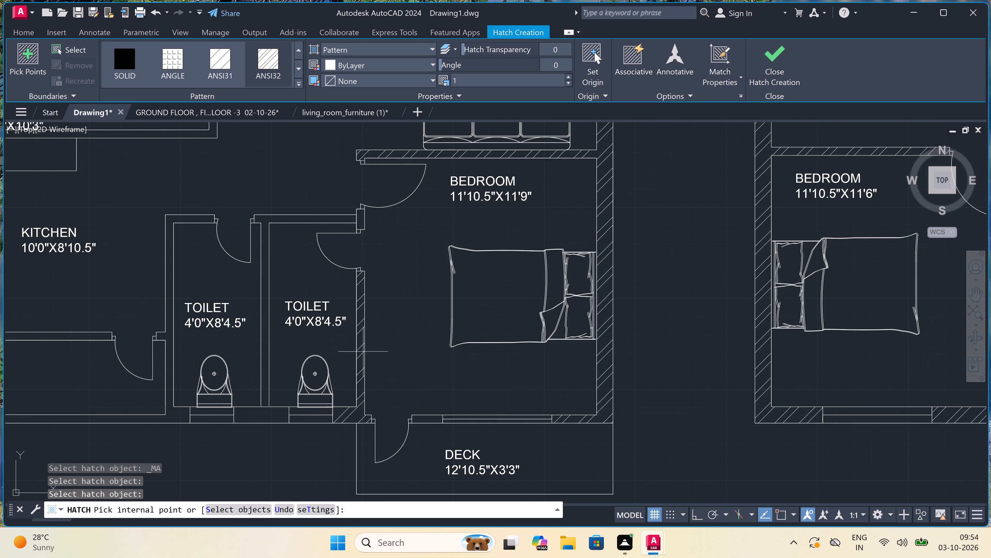
click(361, 349)
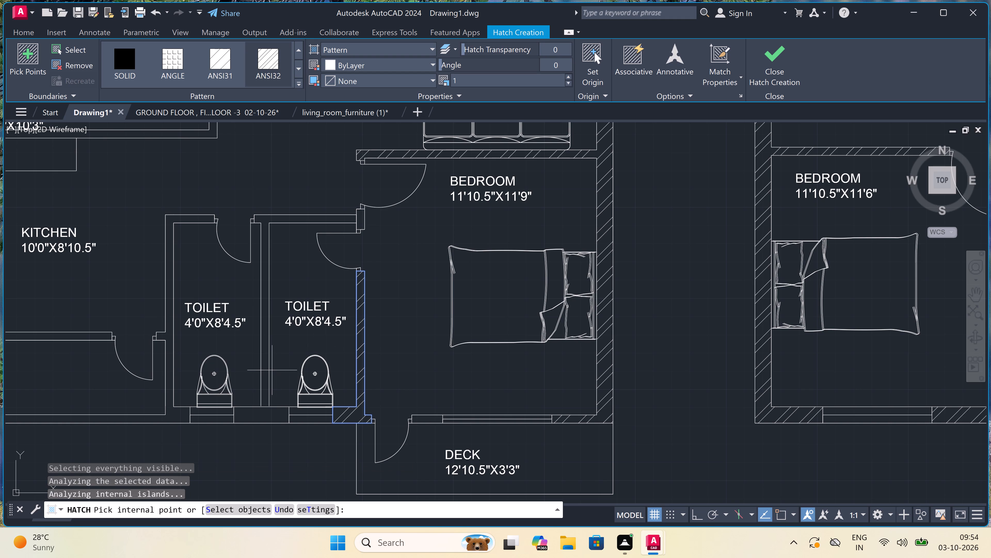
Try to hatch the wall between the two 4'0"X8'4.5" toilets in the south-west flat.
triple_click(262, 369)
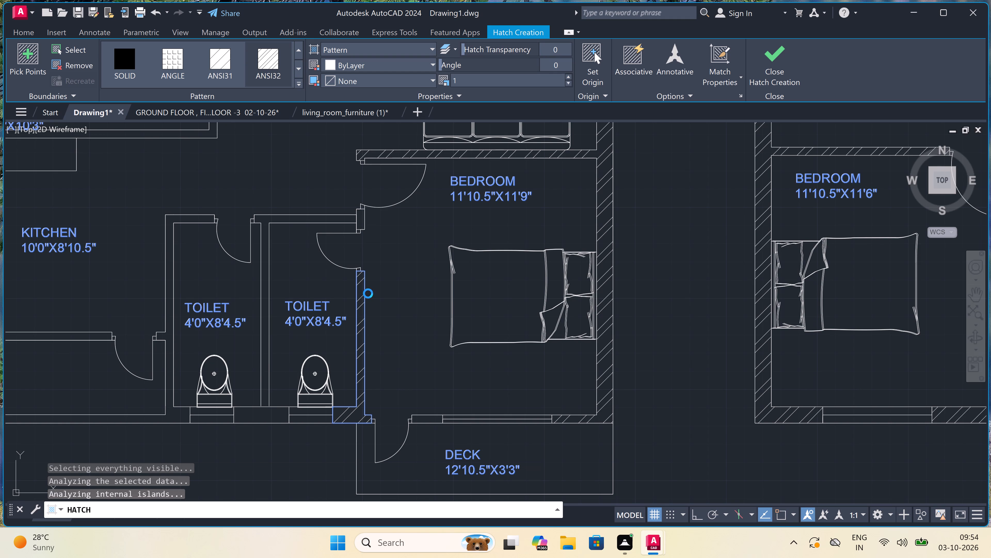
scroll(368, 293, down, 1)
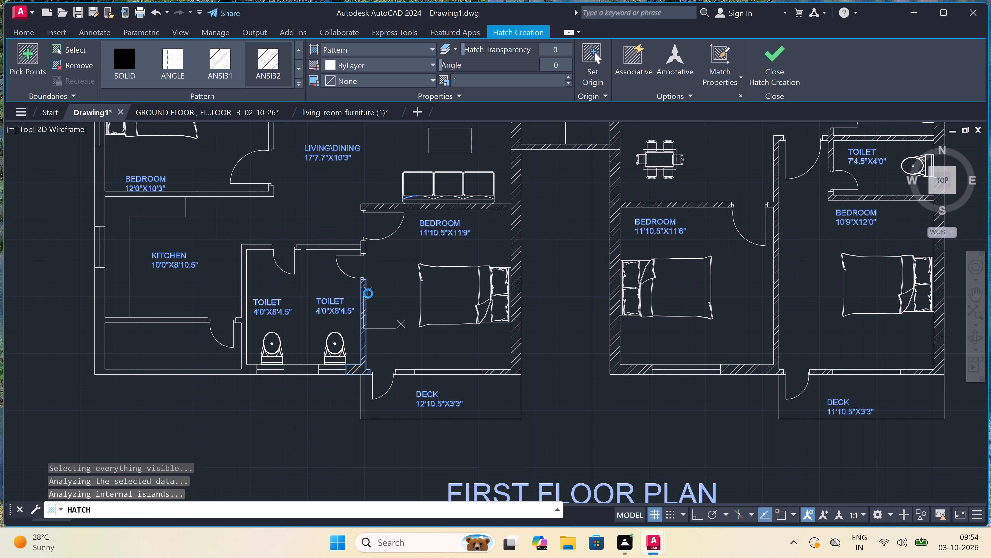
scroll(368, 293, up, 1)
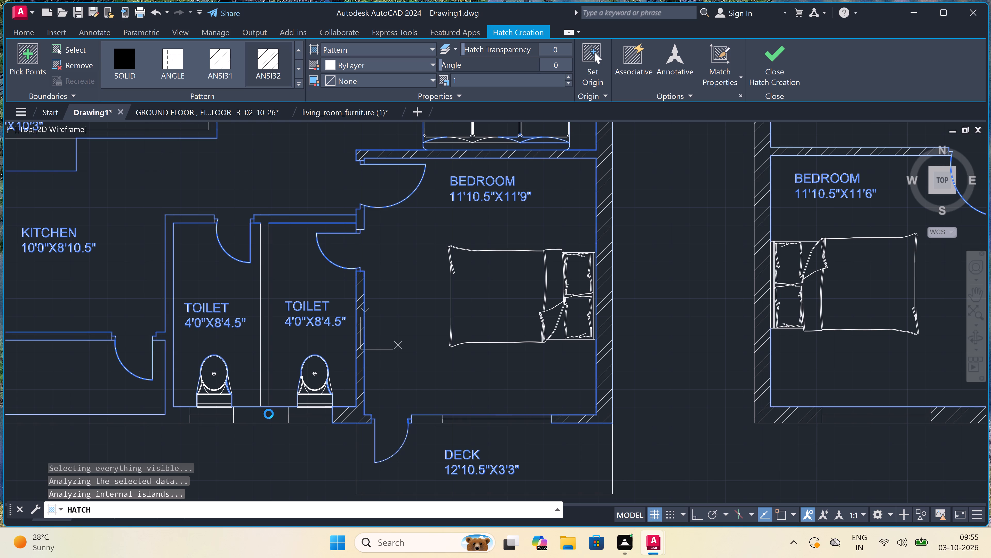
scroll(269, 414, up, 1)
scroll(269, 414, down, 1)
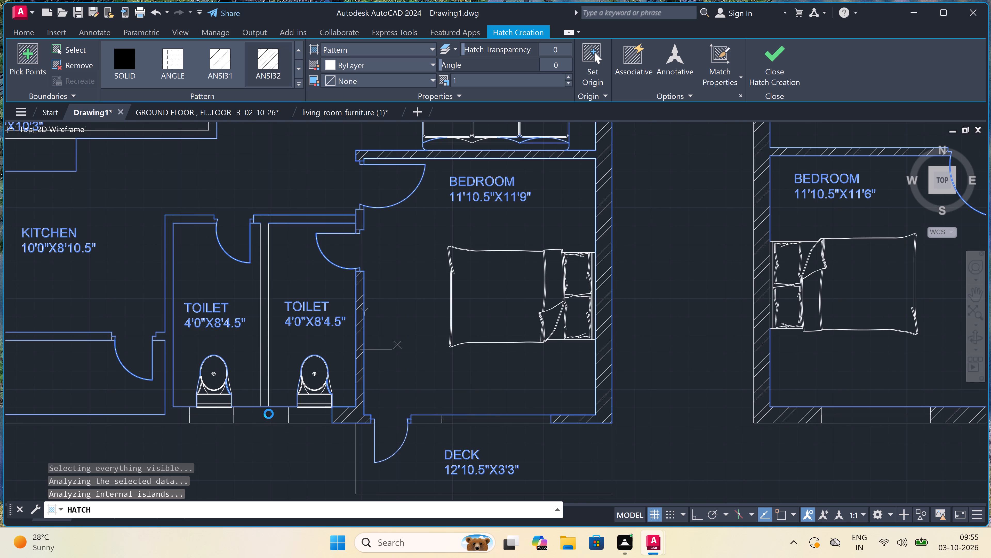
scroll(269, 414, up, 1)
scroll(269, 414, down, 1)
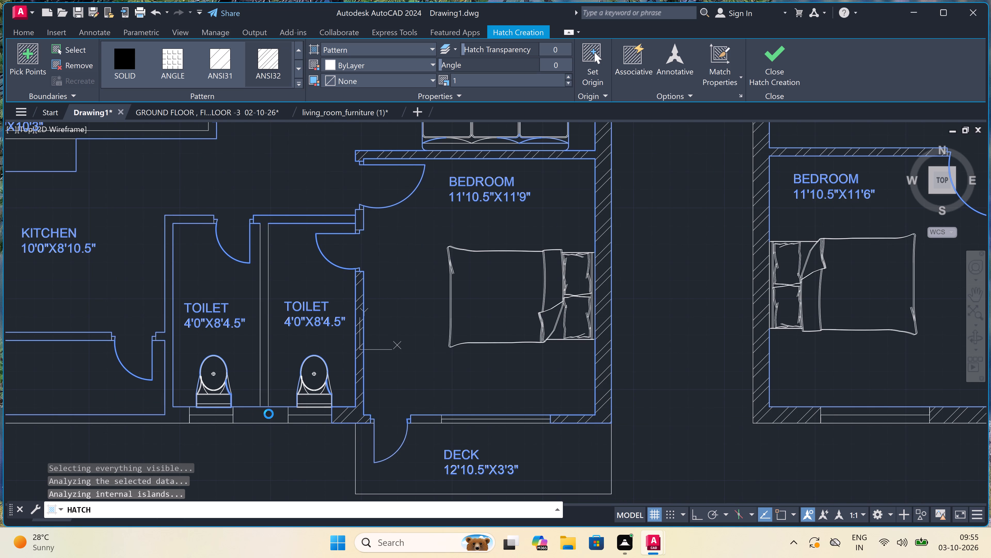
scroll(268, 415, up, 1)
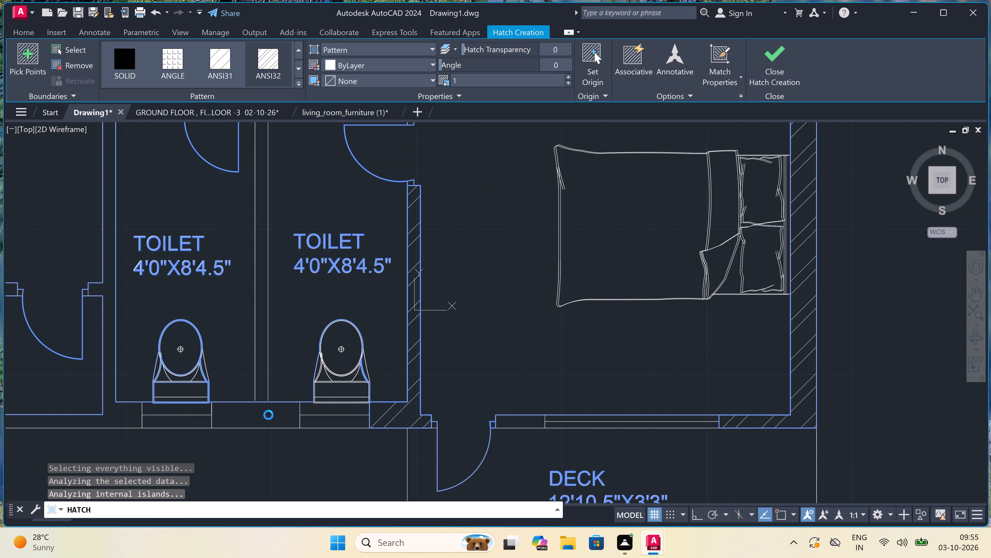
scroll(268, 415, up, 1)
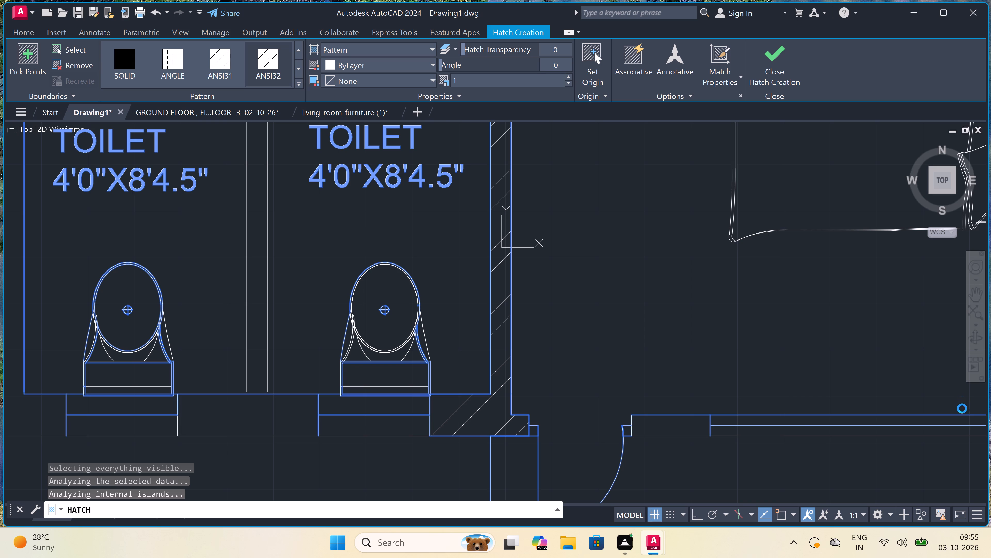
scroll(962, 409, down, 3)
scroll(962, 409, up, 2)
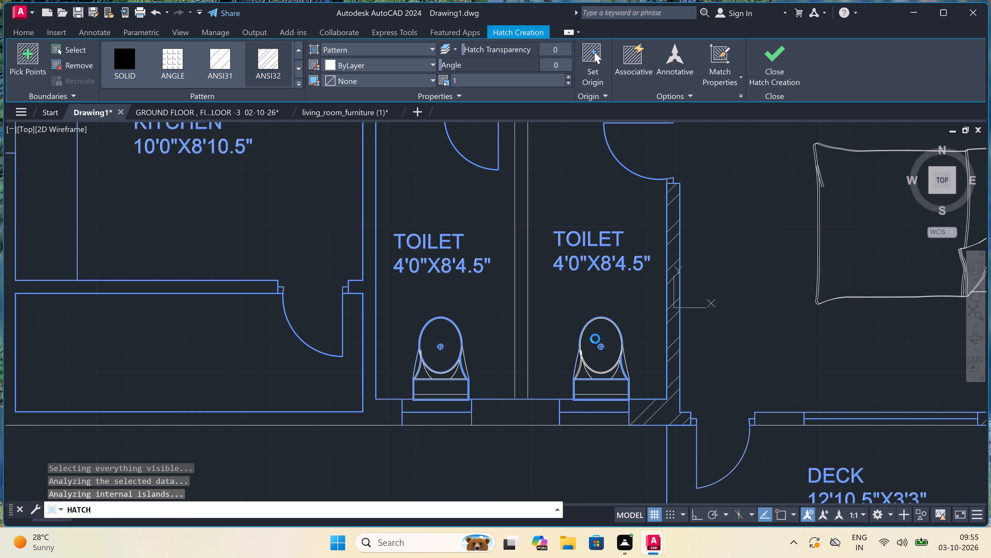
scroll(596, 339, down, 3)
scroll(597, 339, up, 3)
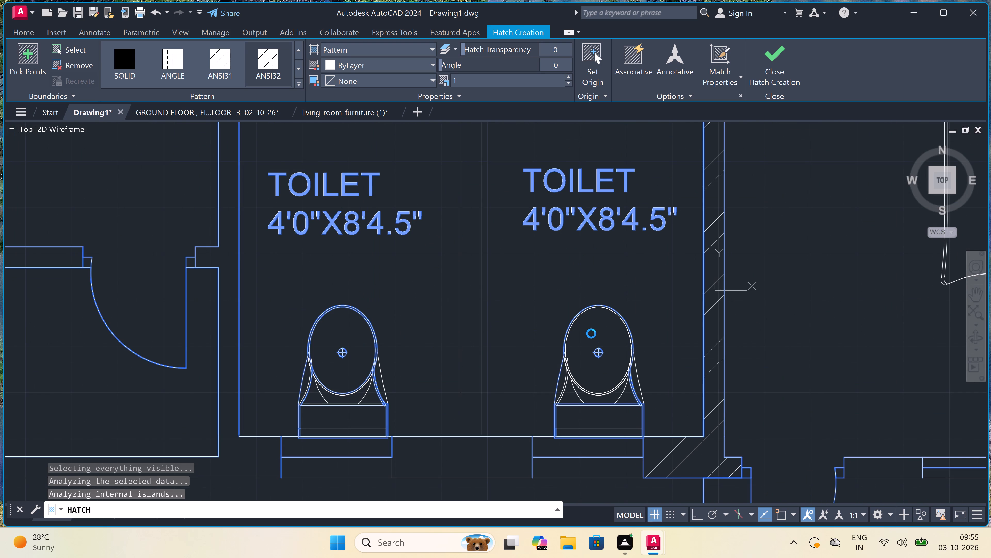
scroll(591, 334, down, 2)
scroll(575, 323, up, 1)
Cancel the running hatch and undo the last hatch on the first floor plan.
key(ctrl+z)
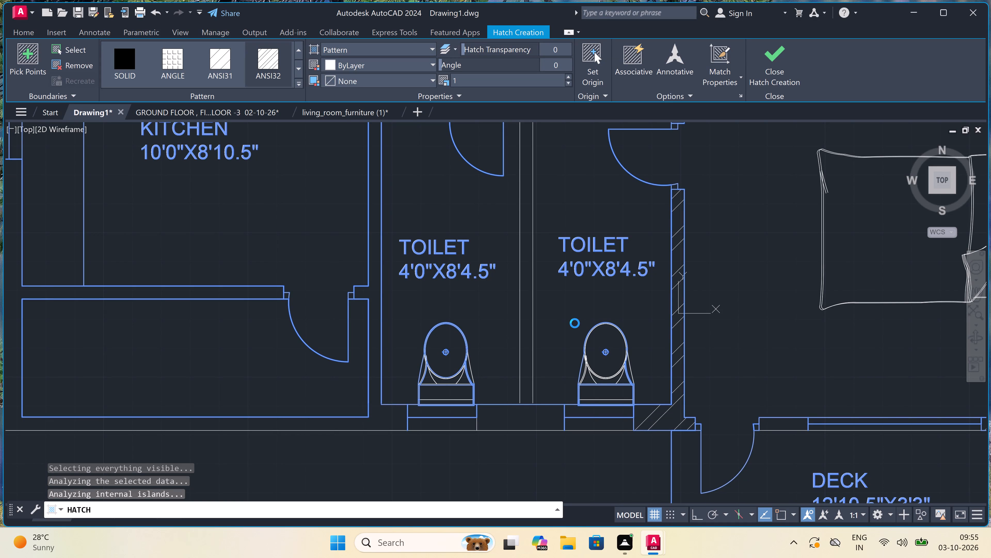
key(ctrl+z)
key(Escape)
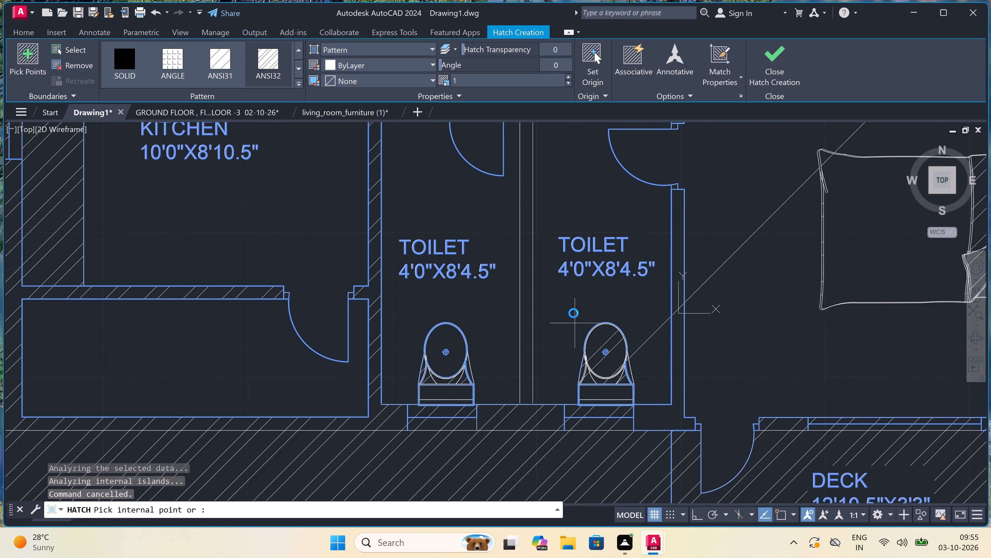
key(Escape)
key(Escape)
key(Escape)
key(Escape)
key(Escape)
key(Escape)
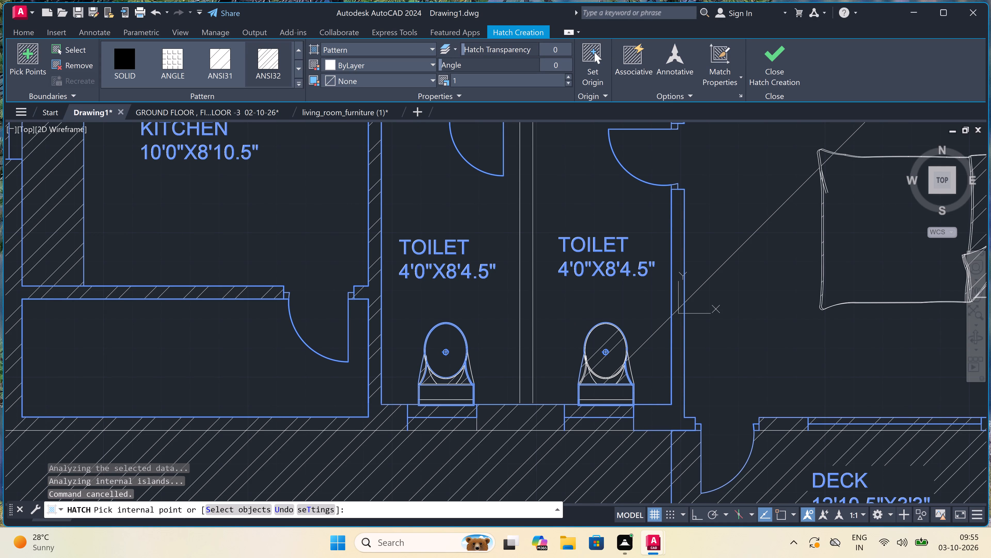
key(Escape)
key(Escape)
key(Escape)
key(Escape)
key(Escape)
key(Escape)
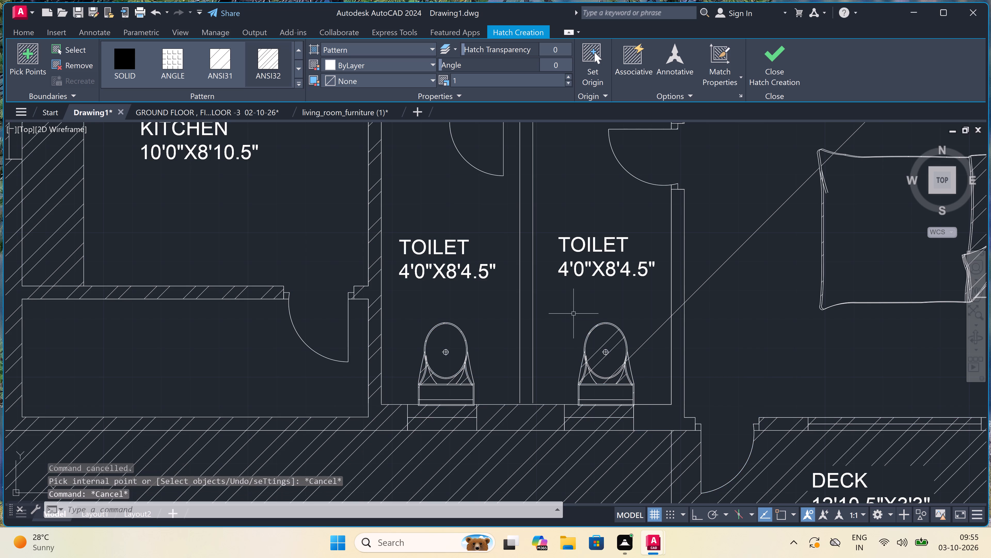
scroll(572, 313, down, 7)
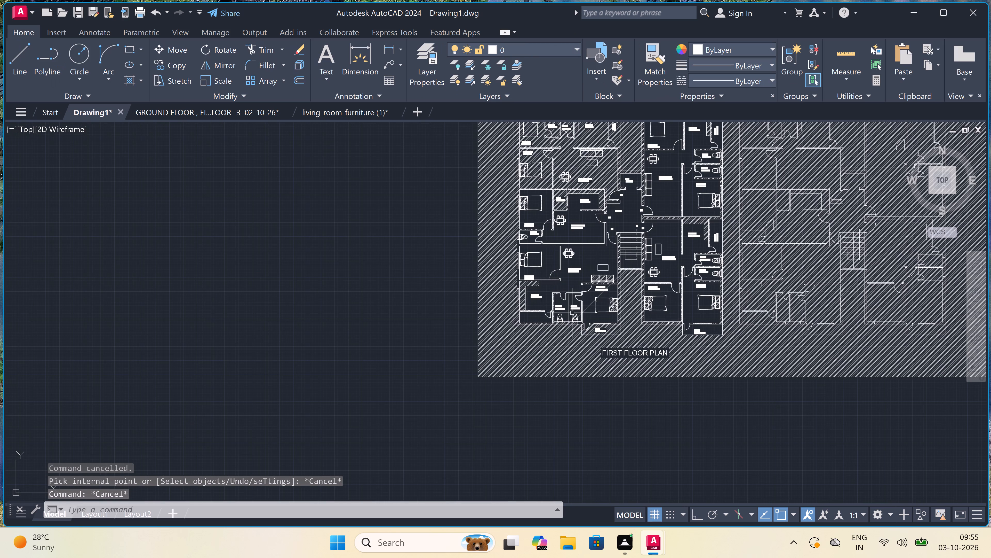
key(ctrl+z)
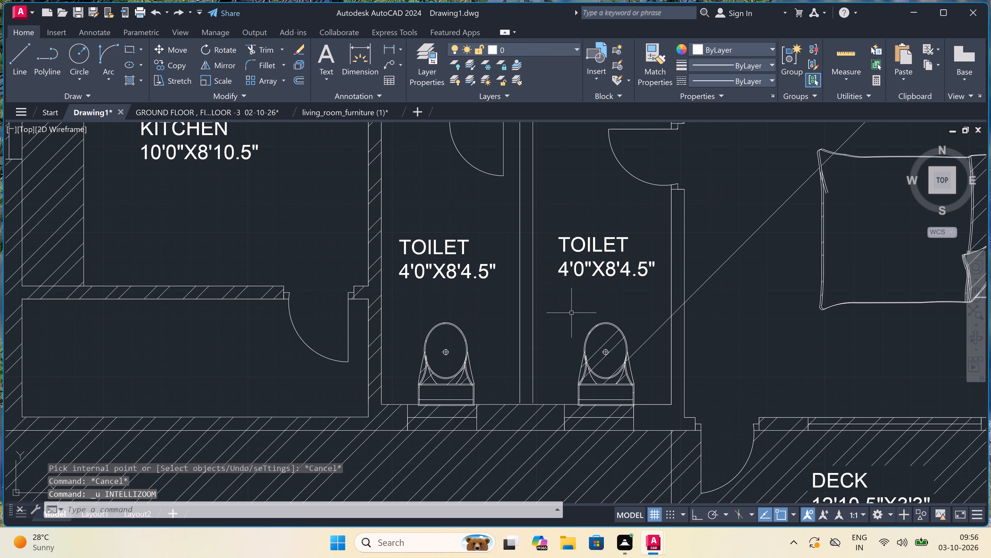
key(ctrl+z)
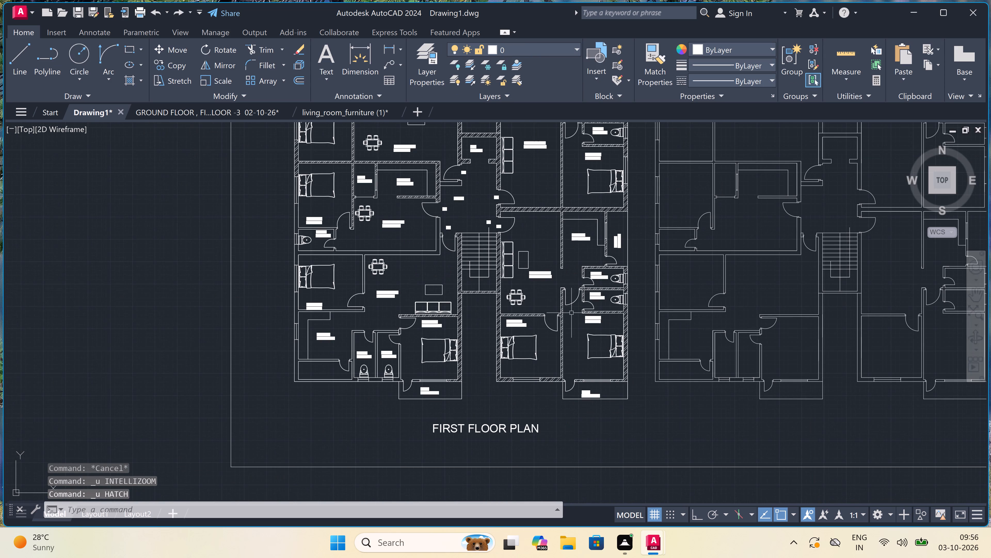
Start a new hatch matching the staircase's west wall hatch, and fill the walls south and east of the 15'4.5"X10'0" living\dining room.
scroll(571, 312, down, 3)
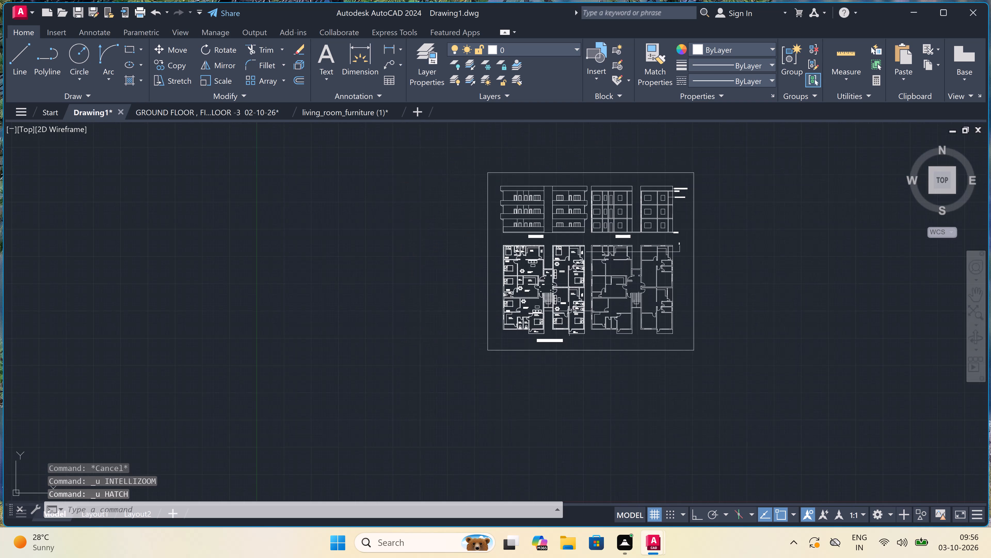
scroll(514, 227, up, 2)
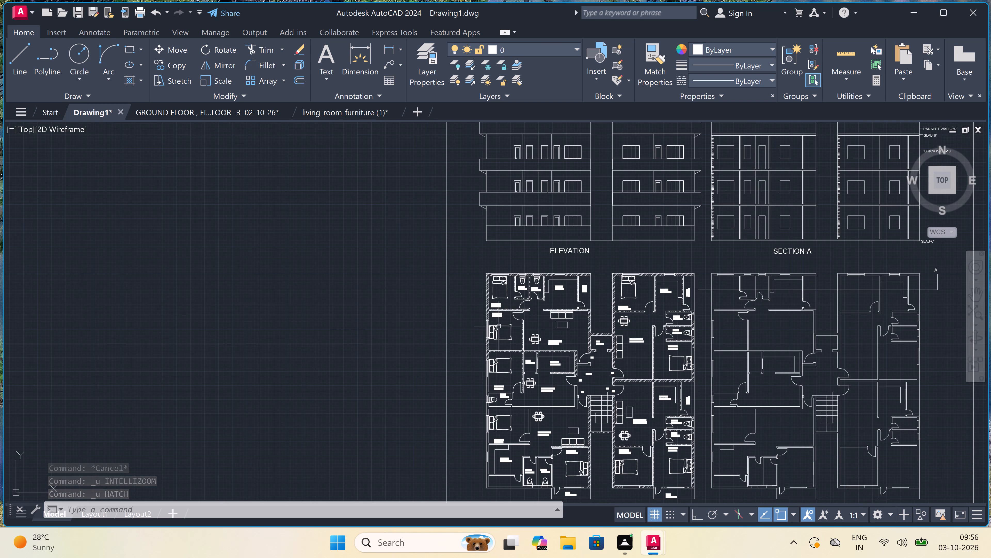
scroll(490, 340, up, 2)
scroll(588, 259, down, 3)
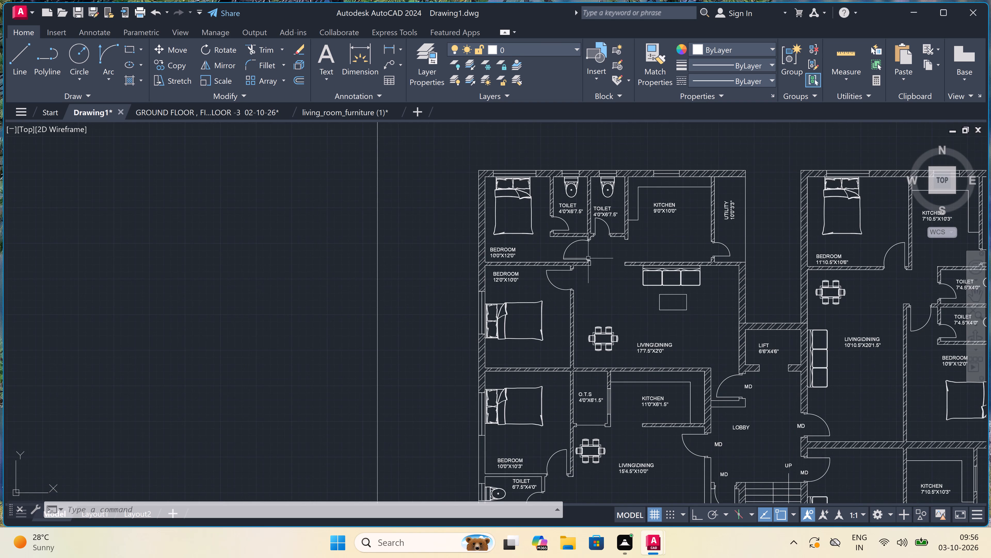
scroll(579, 327, up, 3)
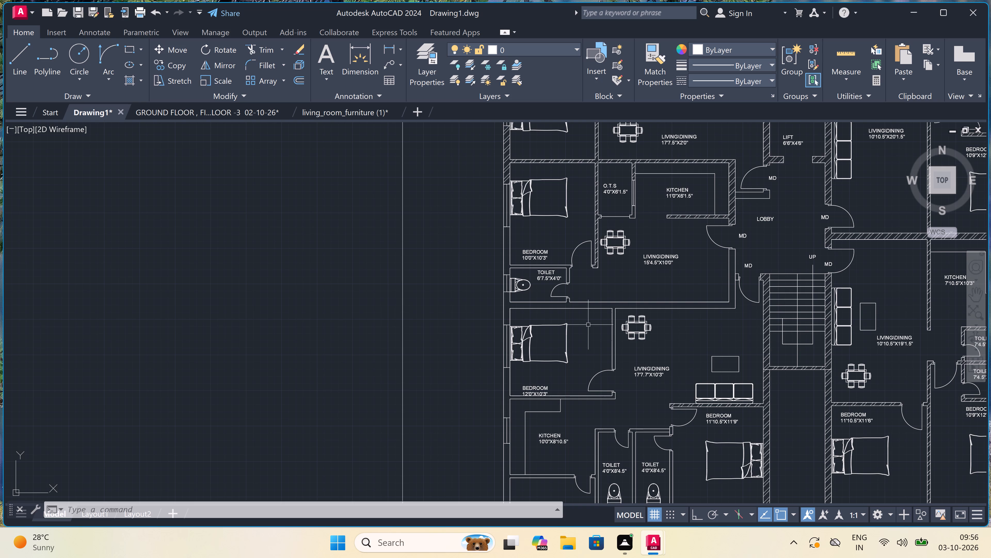
click(587, 325)
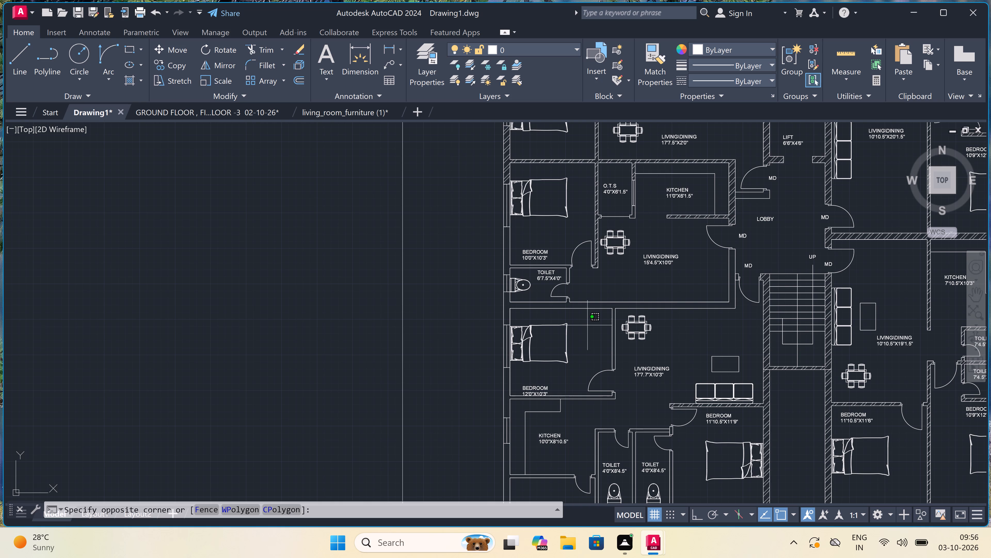
key(Escape)
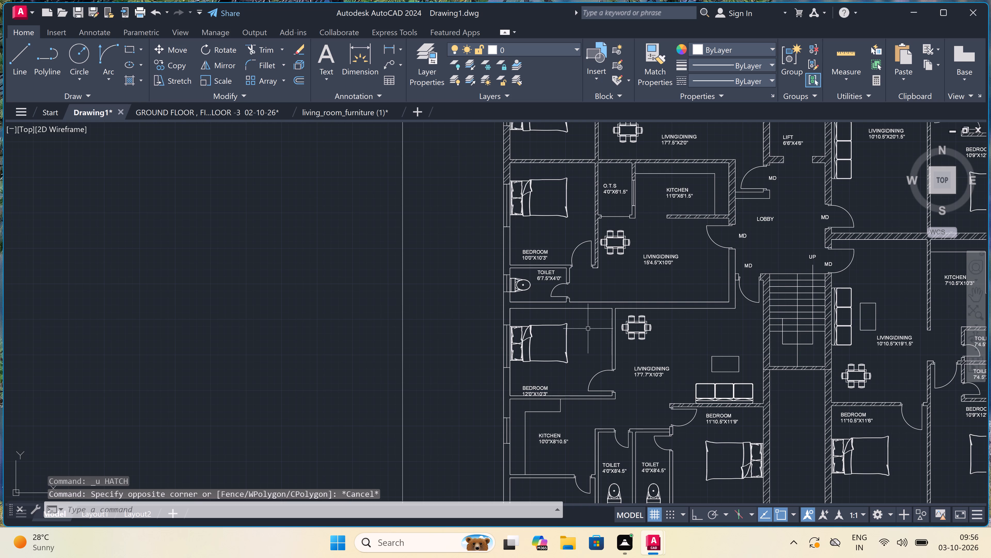
text(H)
key(space)
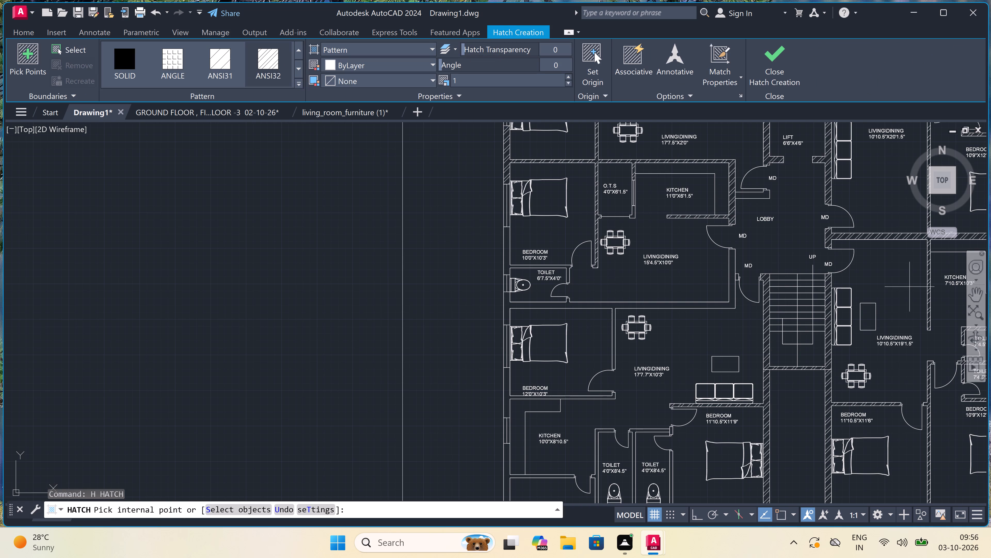
double_click(718, 59)
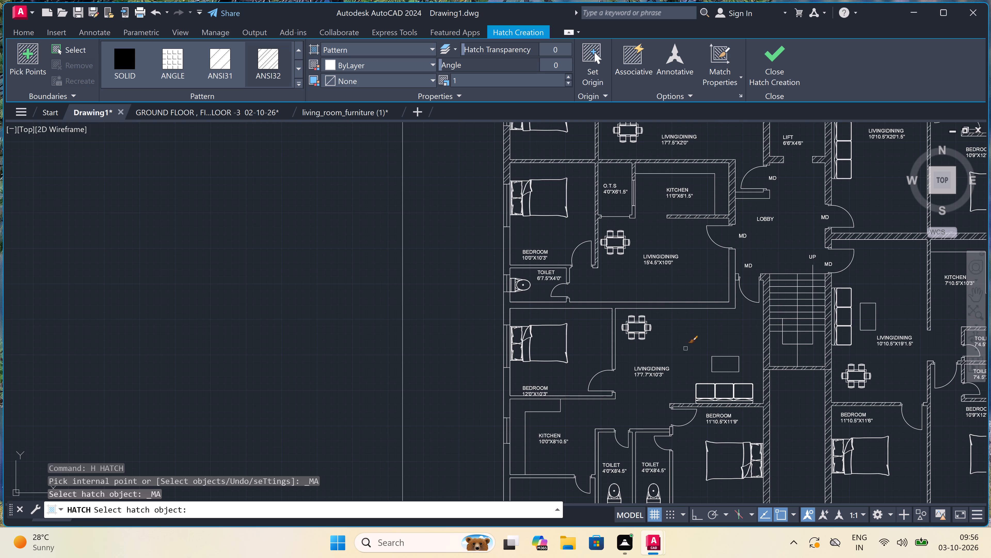
scroll(764, 290, up, 2)
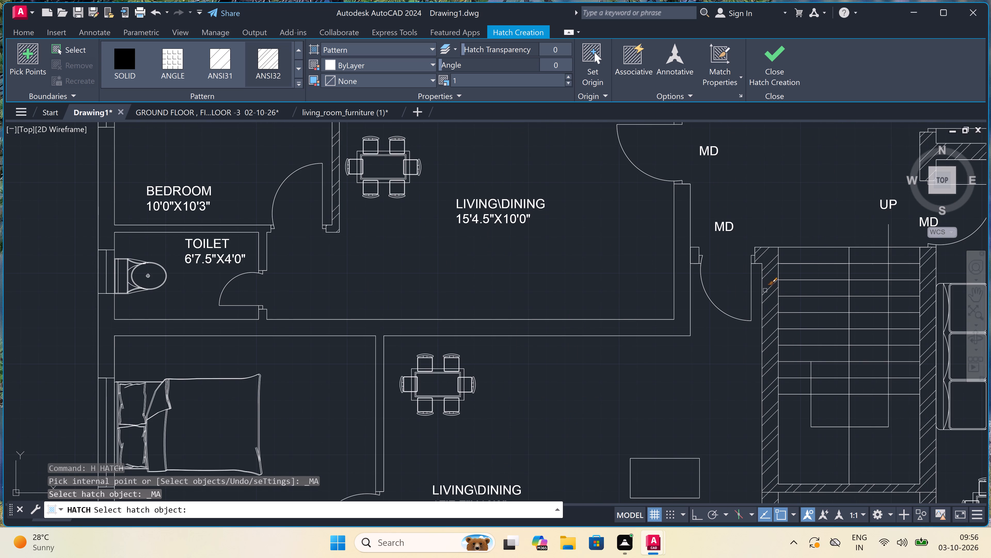
click(765, 290)
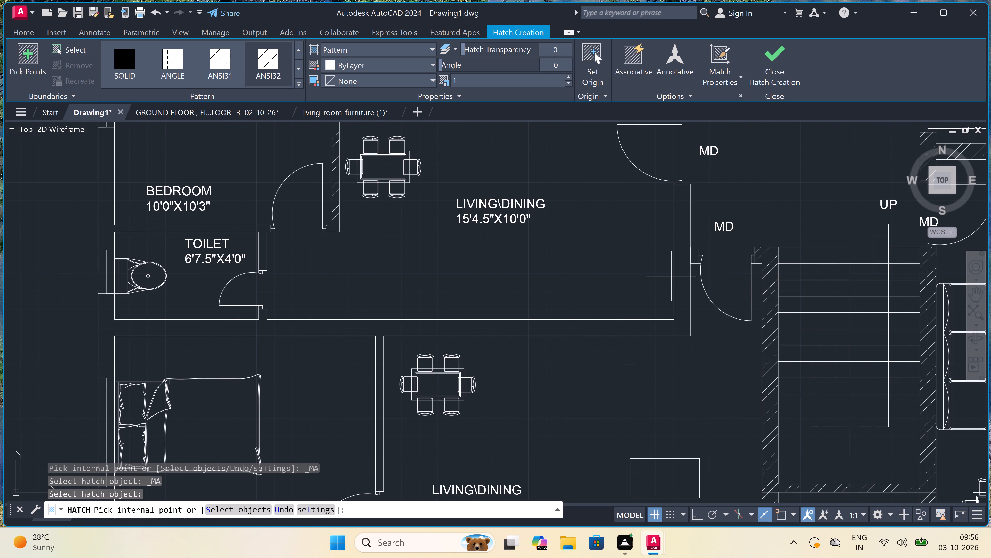
click(677, 271)
Hatch the walls north and east of the 6'7.5"X4'0" toilet and the adjoining west outer wall beside the 10'0"X10'3" bedroom.
scroll(677, 271, down, 3)
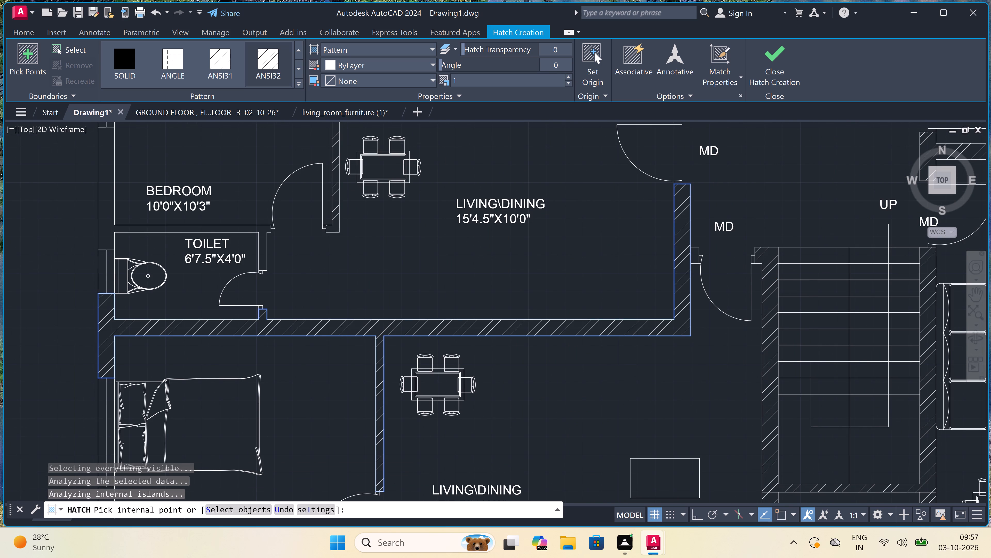
scroll(335, 239, up, 1)
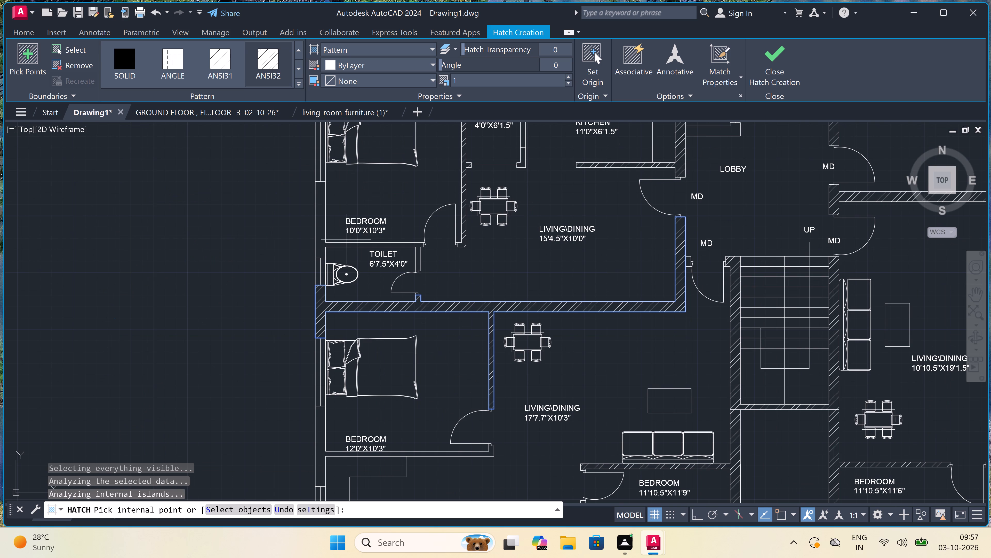
click(316, 246)
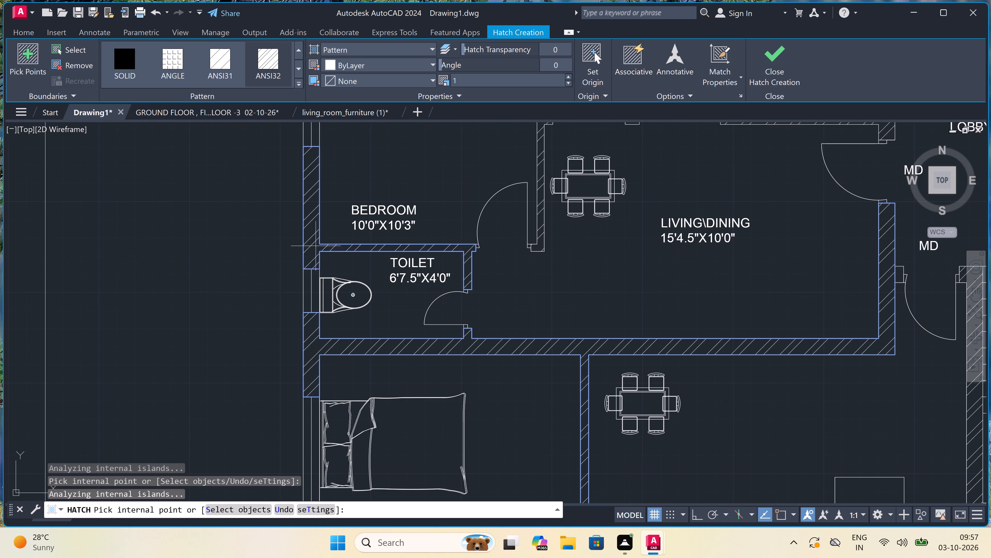
Hatch the south-west flat's wall south of the 12'0"X10'3" bedroom, the 10'0"X8'10.5" kitchen walls, and the outer walls up to the second toilet's window.
scroll(400, 243, down, 3)
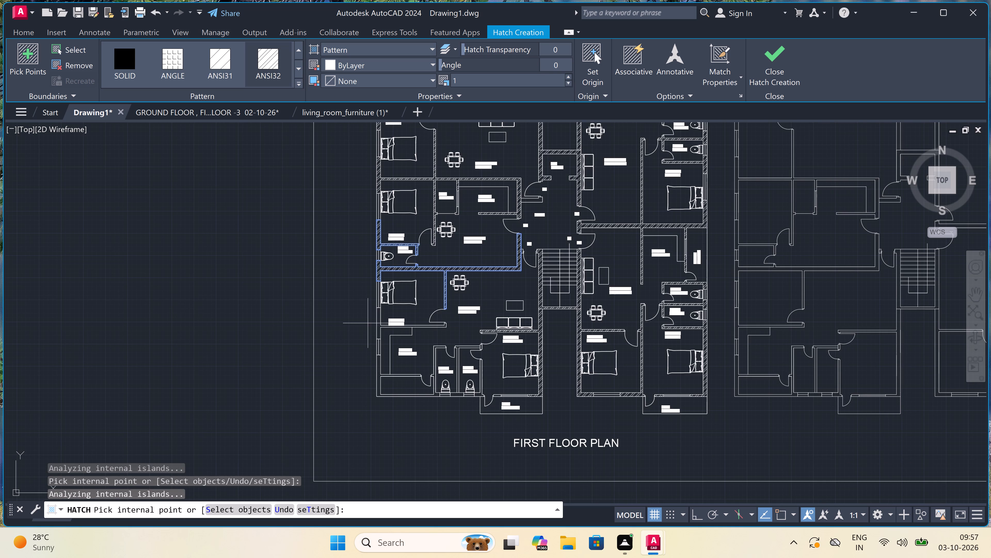
scroll(378, 327, up, 1)
click(378, 327)
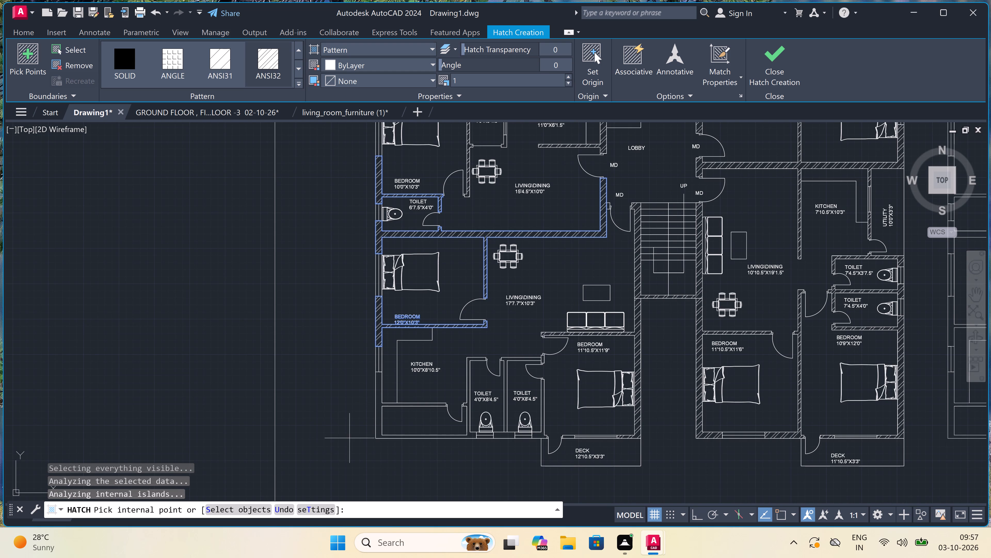
click(377, 400)
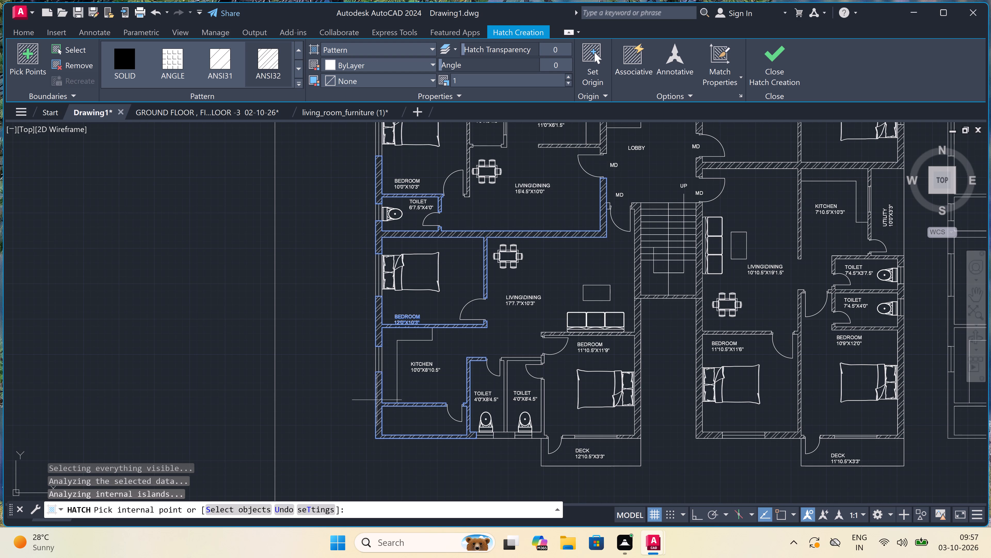
click(504, 437)
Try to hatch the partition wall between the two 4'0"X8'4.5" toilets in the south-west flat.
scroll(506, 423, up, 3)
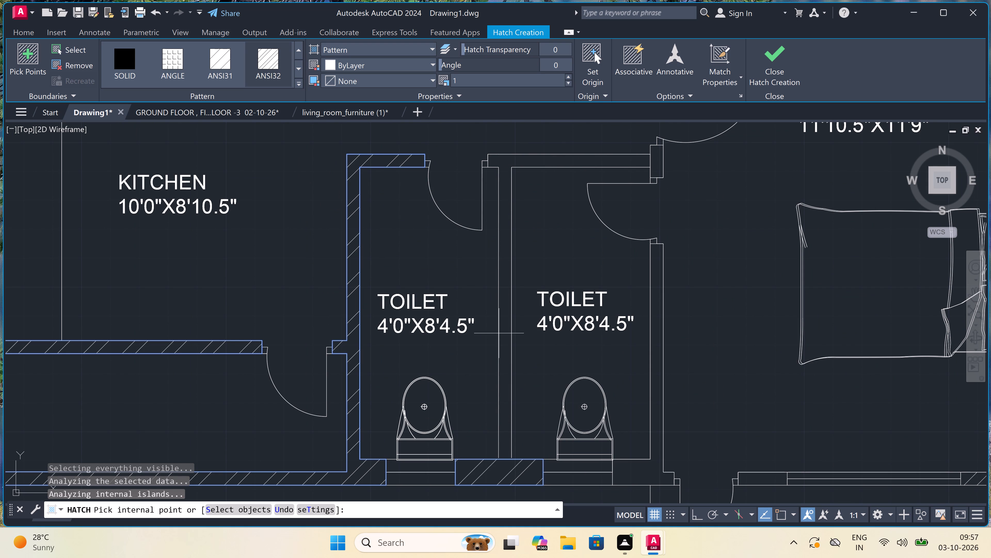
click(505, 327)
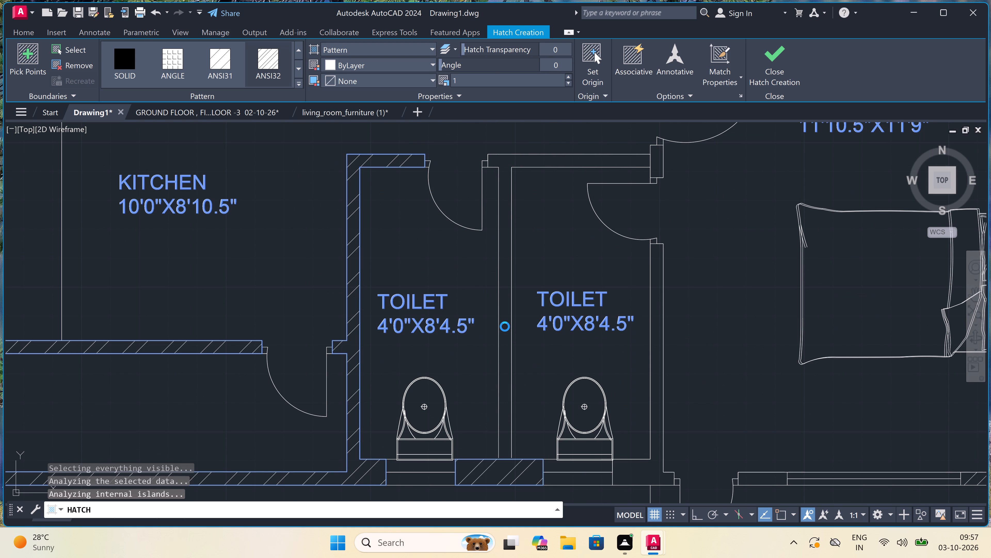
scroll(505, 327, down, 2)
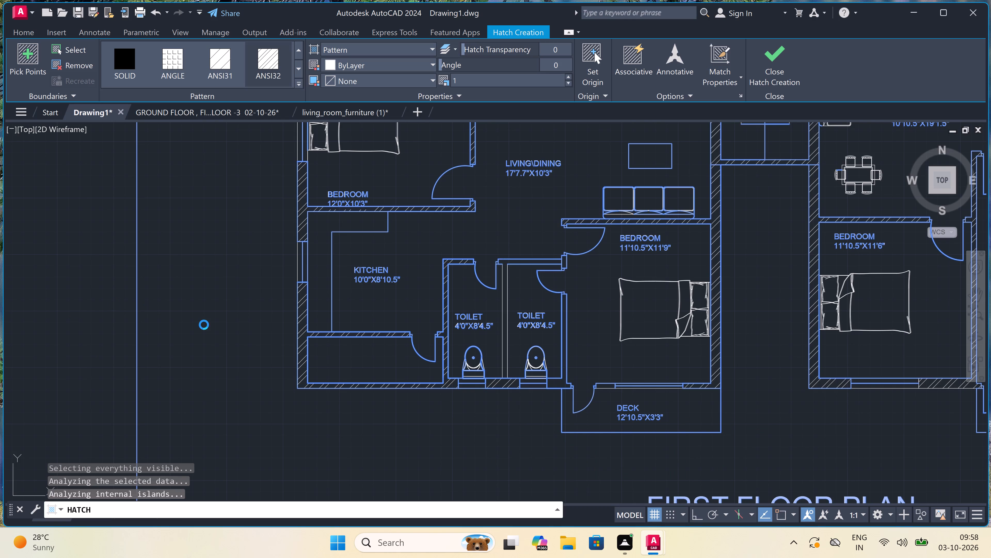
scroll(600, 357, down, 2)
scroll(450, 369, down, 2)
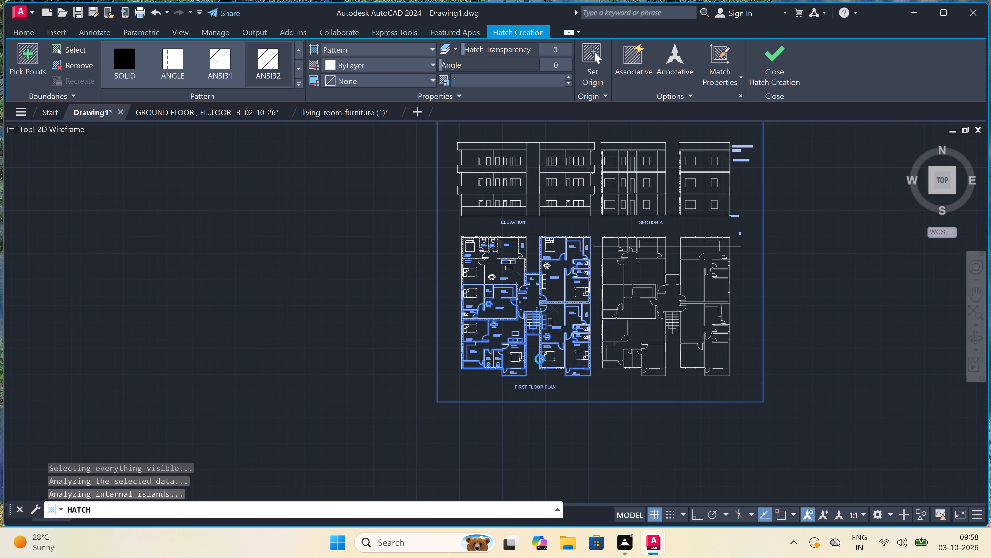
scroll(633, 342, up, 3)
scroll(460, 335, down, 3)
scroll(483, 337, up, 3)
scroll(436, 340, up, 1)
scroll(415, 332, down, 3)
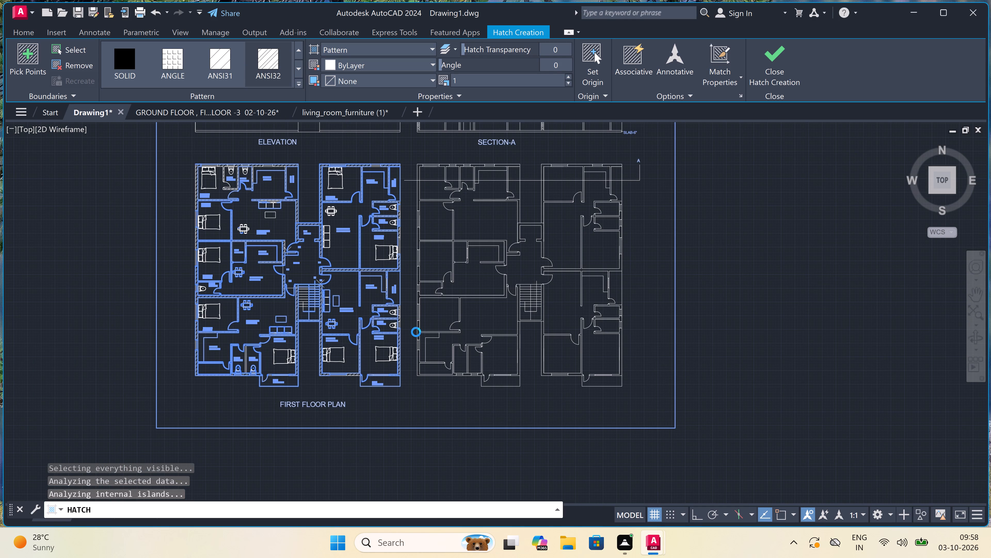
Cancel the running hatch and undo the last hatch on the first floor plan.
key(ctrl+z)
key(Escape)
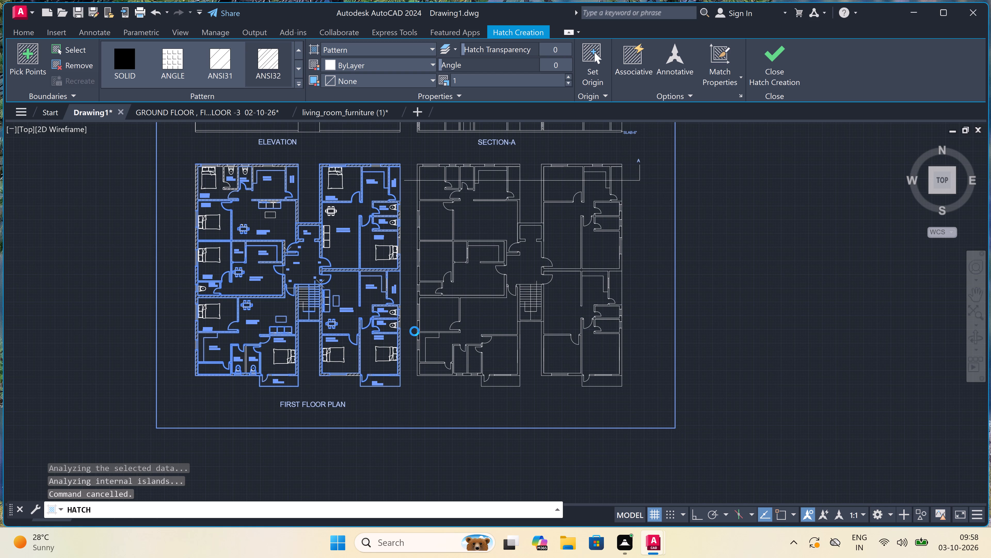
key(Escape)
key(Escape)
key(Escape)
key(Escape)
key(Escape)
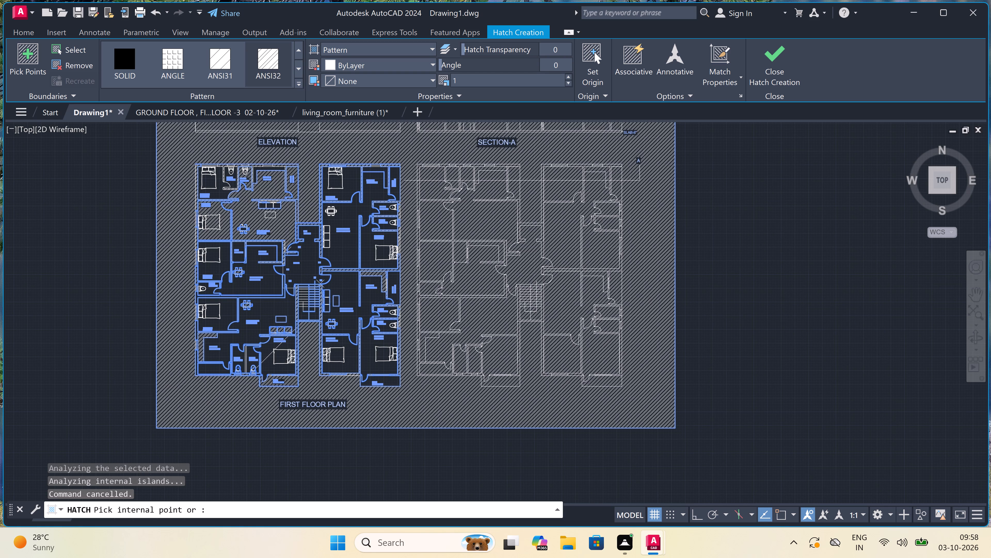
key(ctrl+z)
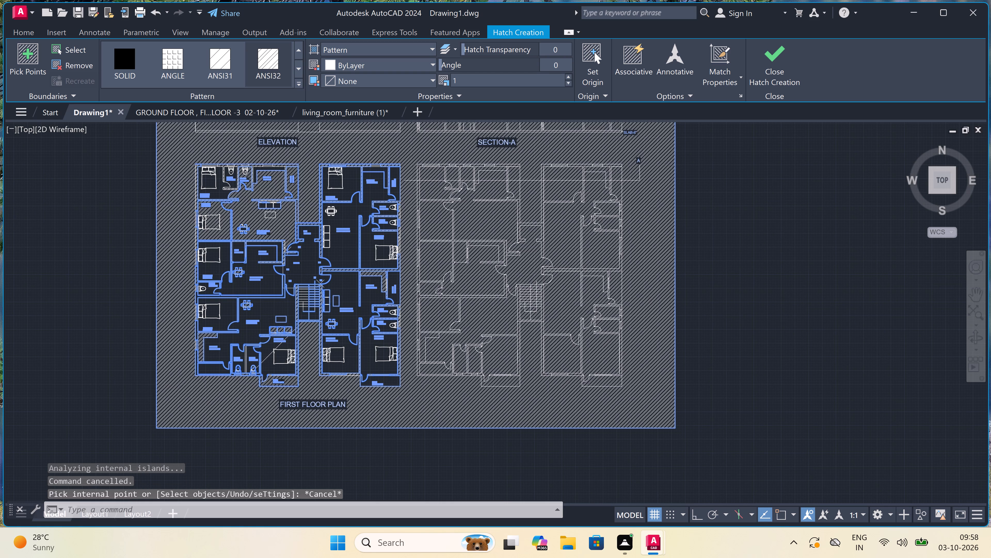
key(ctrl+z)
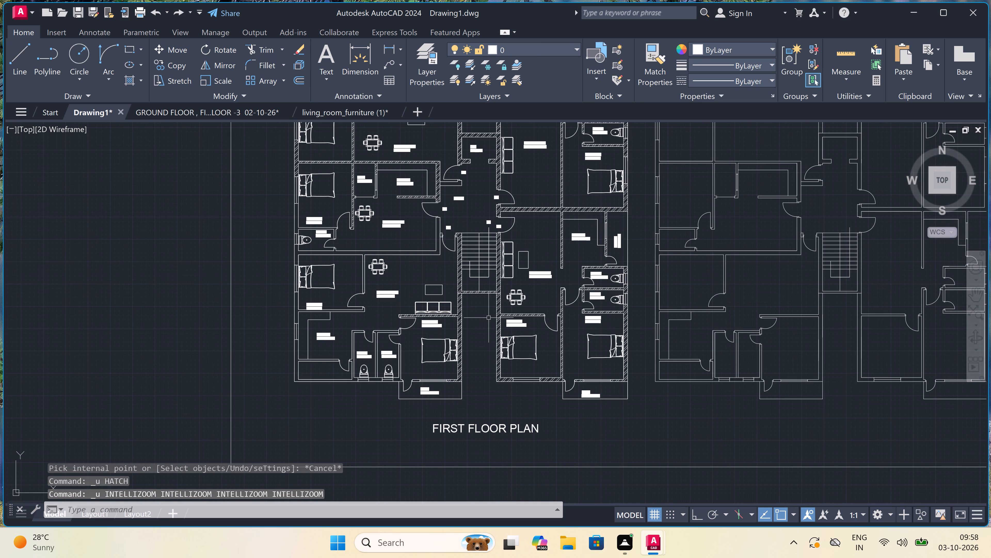
Start a new hatch and fill the western walls from the 6'7.5"X4'0" toilet to the 10'0"X8'10.5" kitchen, including the 15'4.5"X10'0" living\dining room's south and east walls.
scroll(483, 314, down, 2)
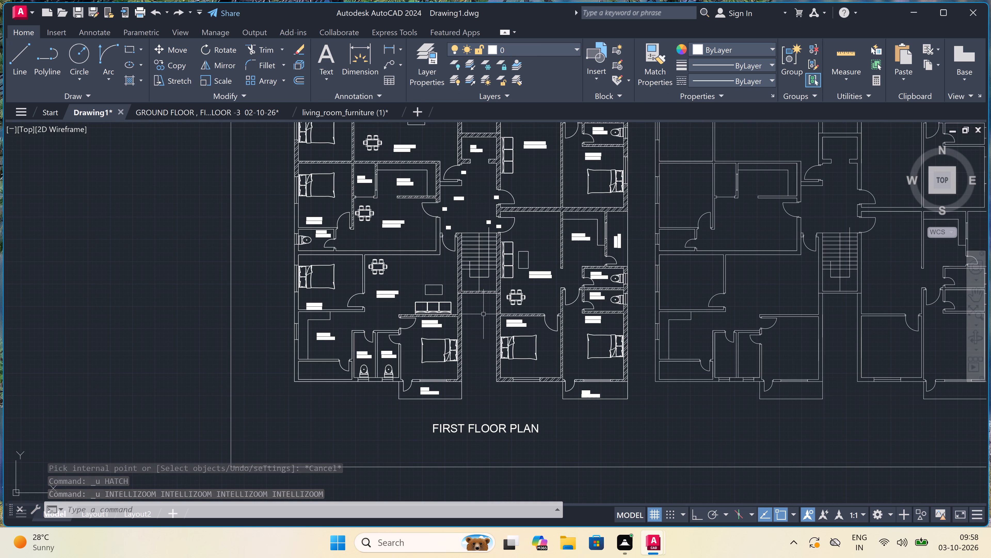
scroll(462, 251, up, 2)
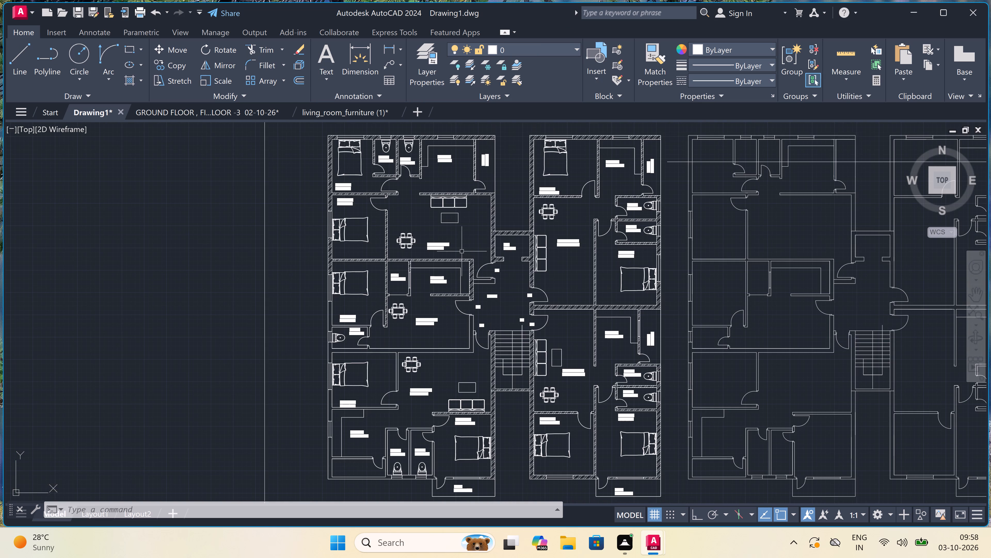
text(H)
key(space)
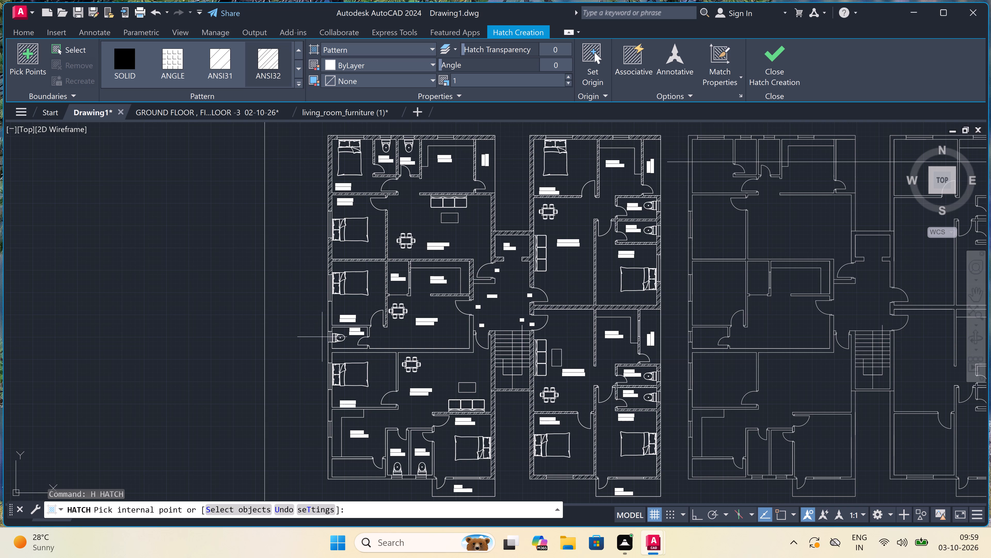
double_click(329, 312)
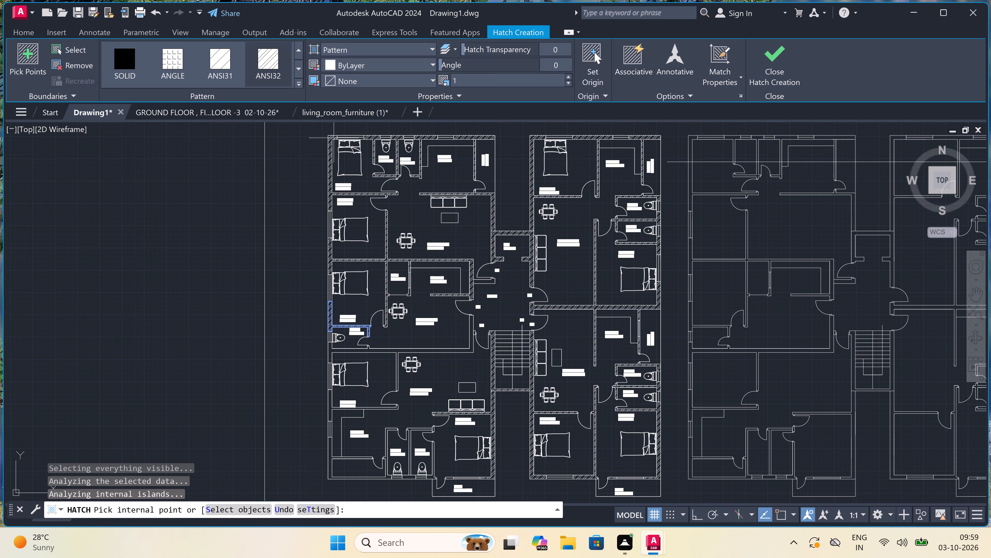
click(349, 351)
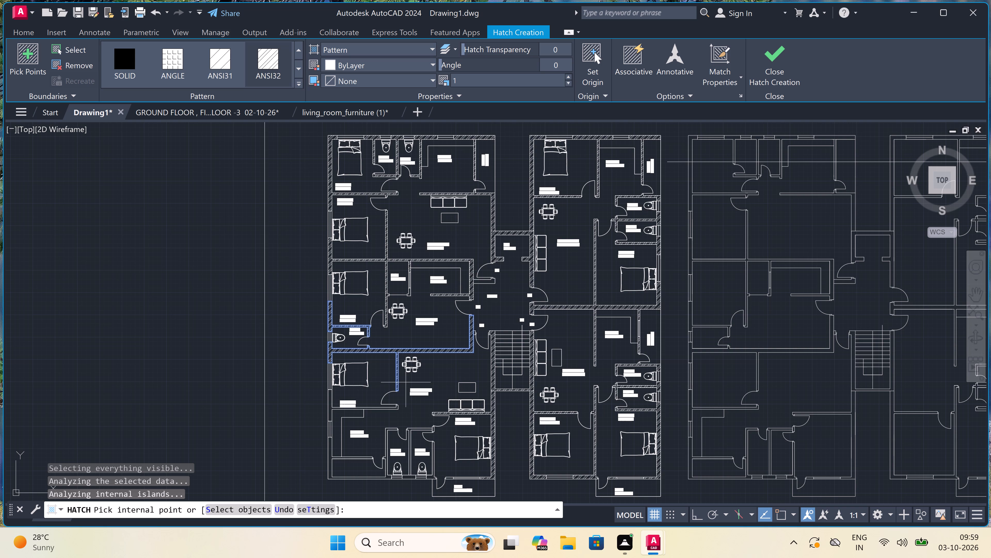
click(329, 400)
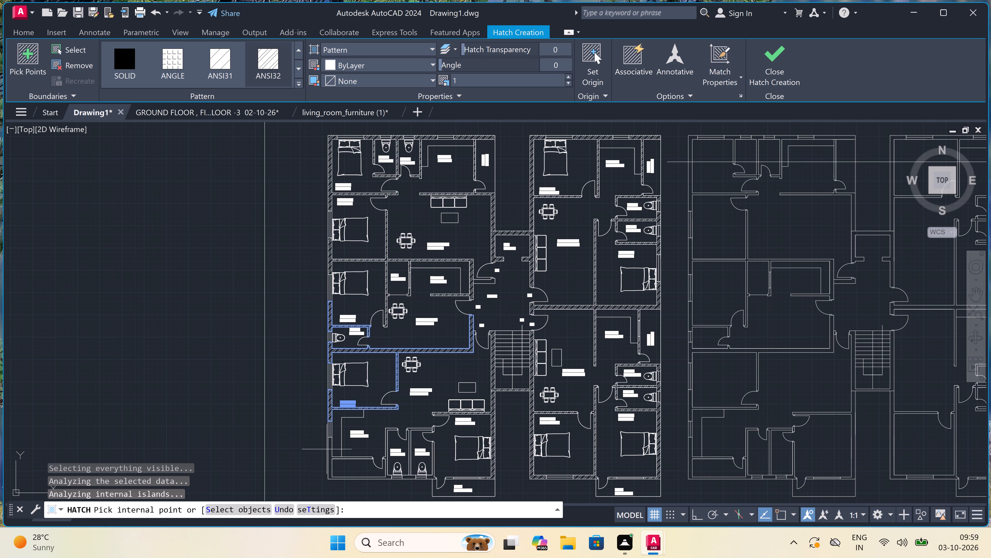
double_click(329, 454)
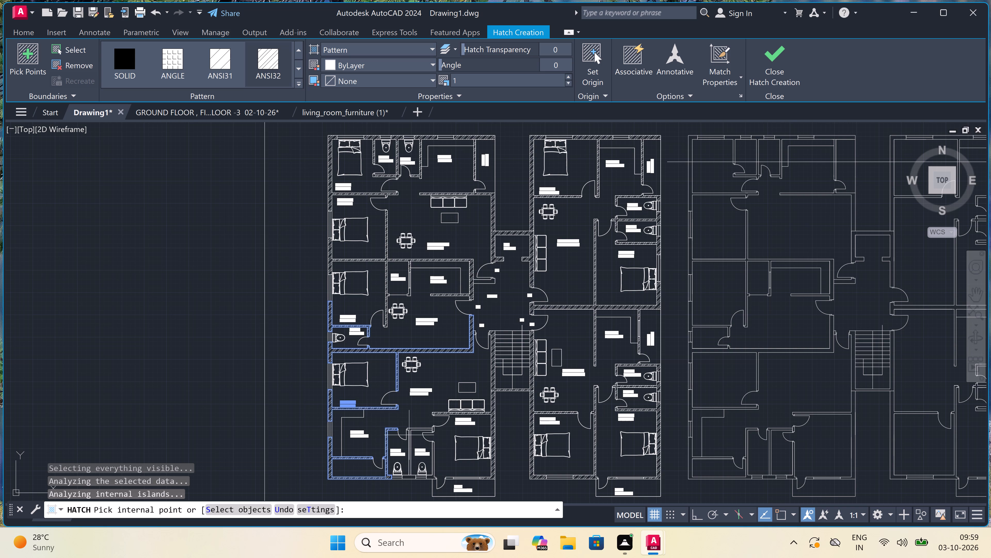
Hatch the 11'10.5"X11'9" bedroom's short wall between the deck door and window, and its wall shared with the adjacent toilet, and end the hatch.
scroll(409, 435, up, 2)
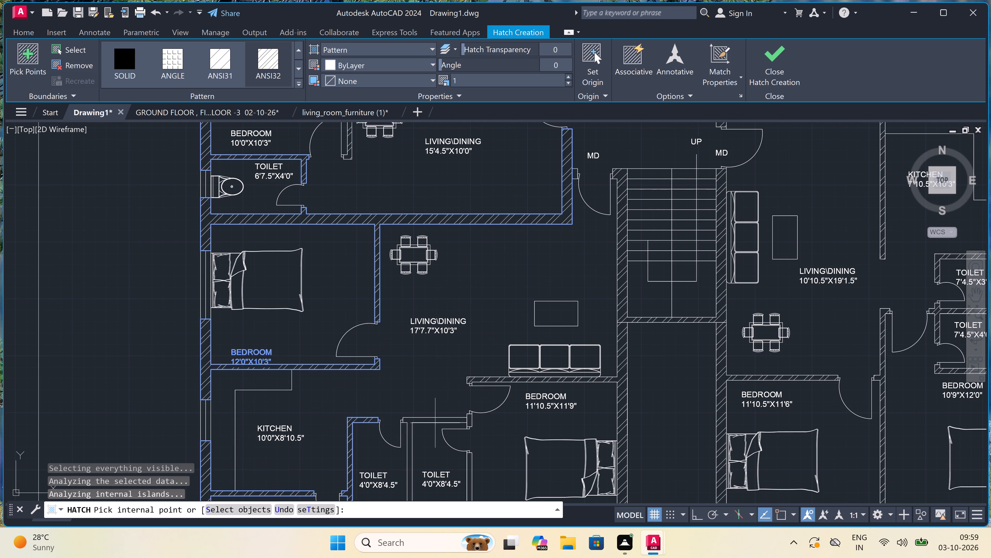
scroll(436, 418, down, 3)
scroll(479, 467, up, 4)
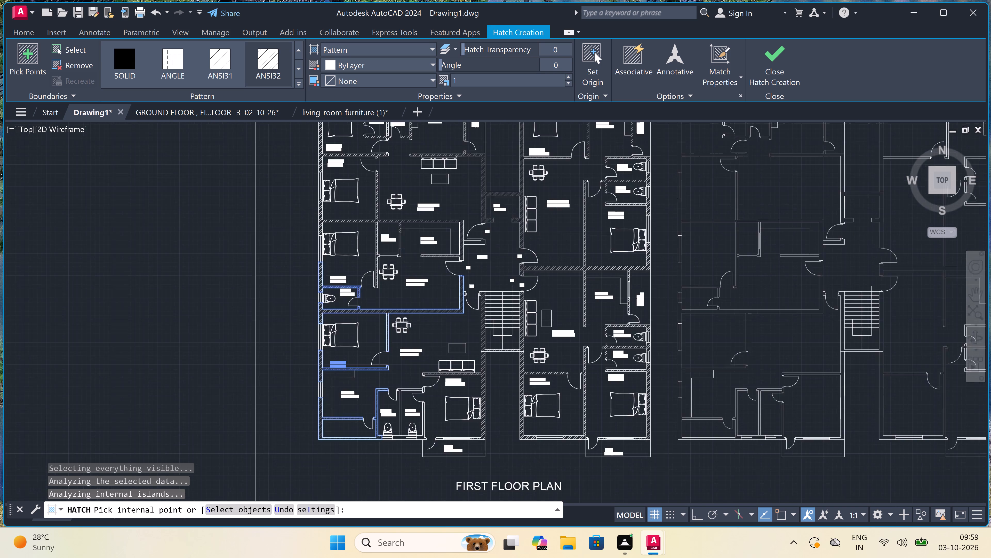
scroll(416, 419, up, 2)
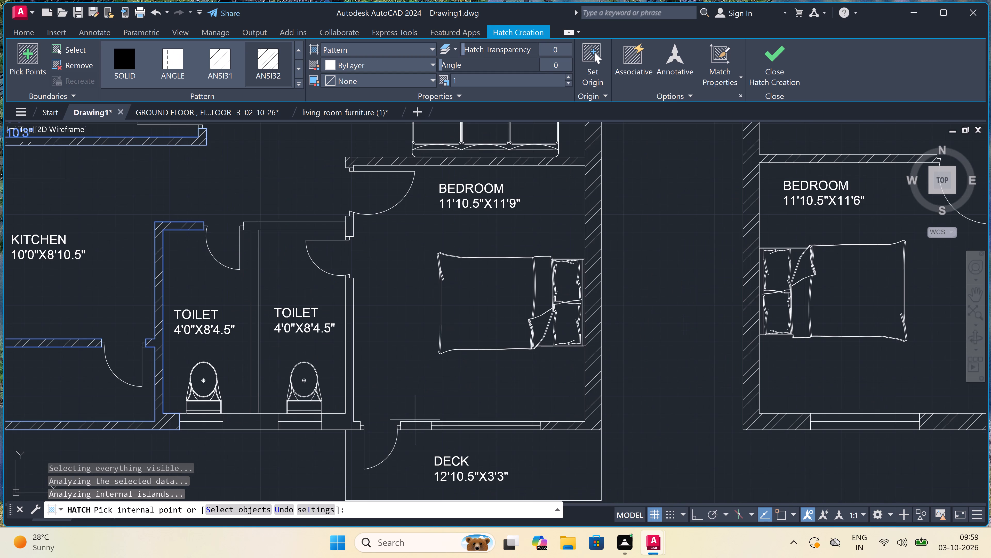
click(415, 427)
scroll(415, 427, down, 2)
scroll(388, 420, up, 2)
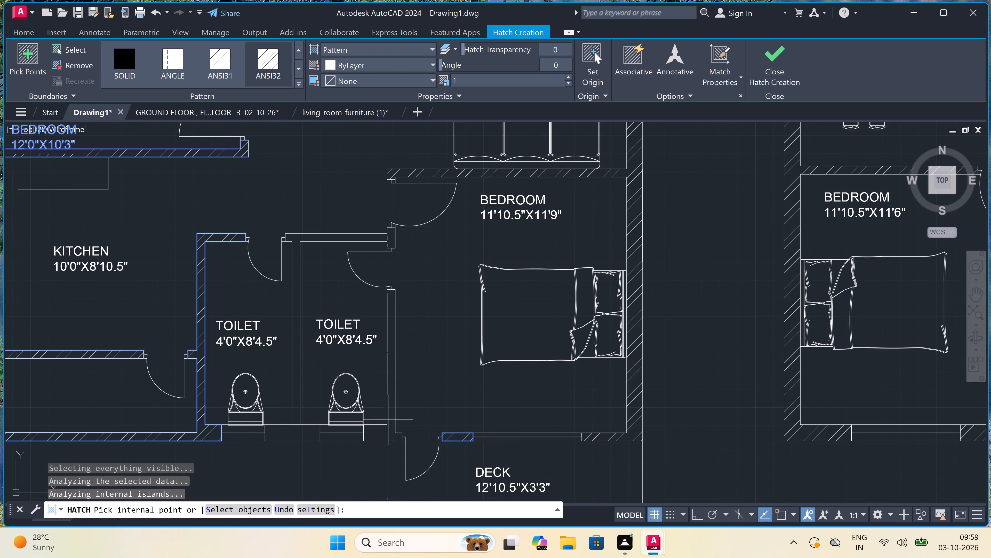
double_click(390, 418)
scroll(390, 419, down, 2)
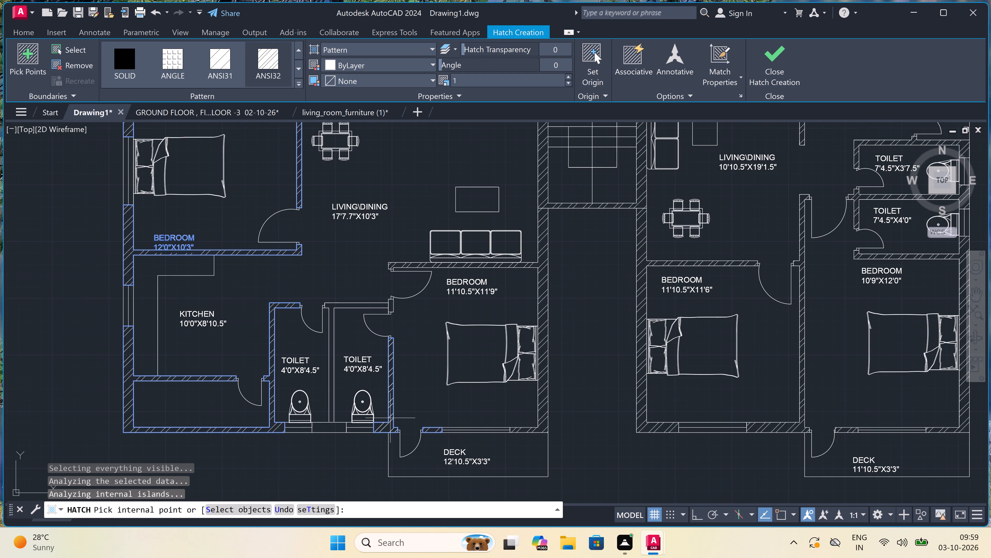
scroll(390, 416, down, 2)
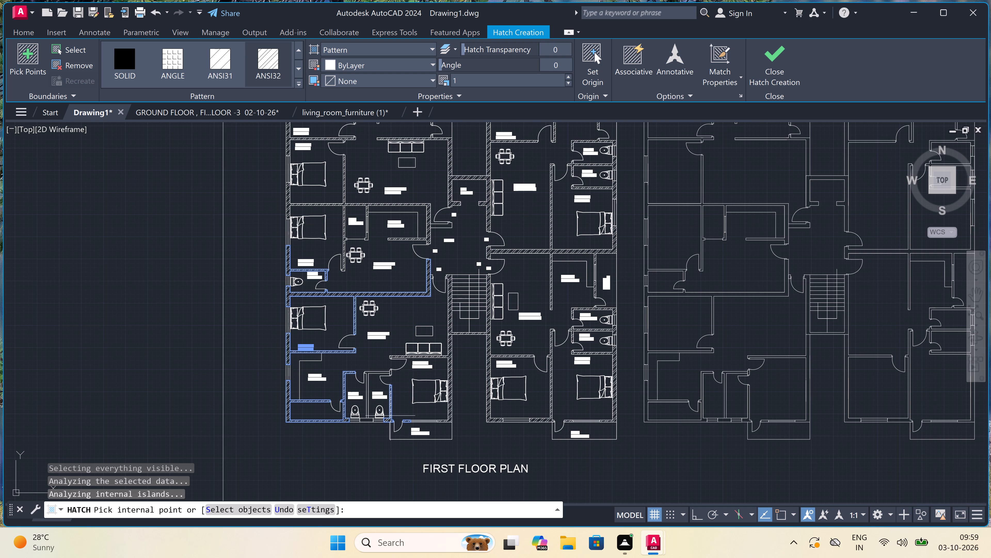
scroll(390, 416, down, 1)
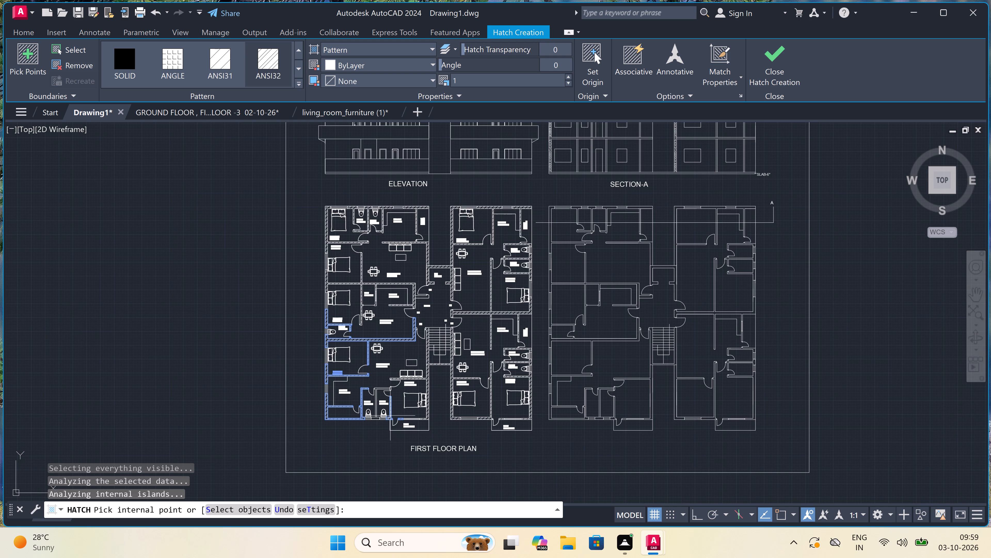
scroll(390, 416, up, 2)
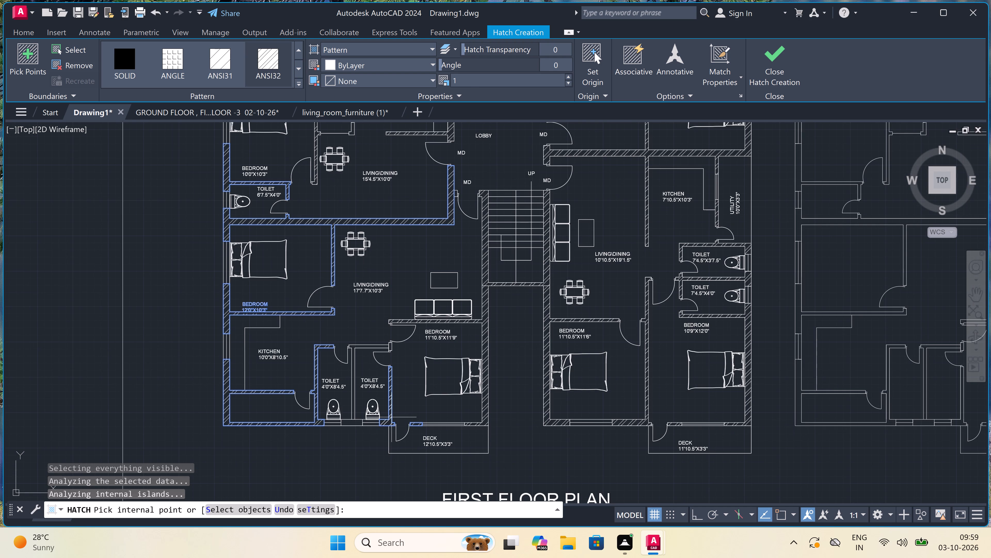
key(Escape)
Start a new hatch matching the wall hatch between the toilet and 11'10.5"X11'9" bedroom, and fill the wall north of the eastern 4'0"X8'4.5" toilet.
text(H)
key(space)
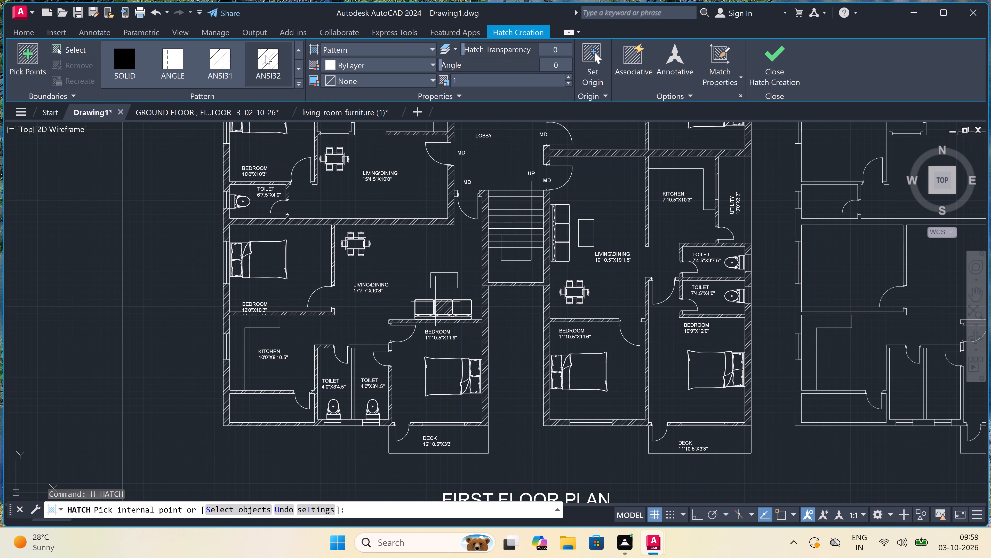
click(719, 54)
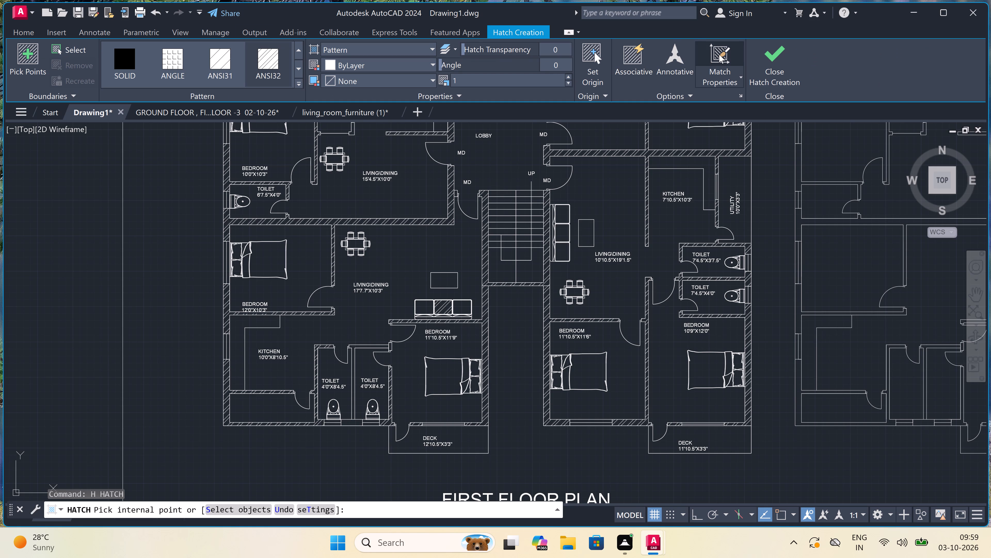
scroll(359, 399, up, 2)
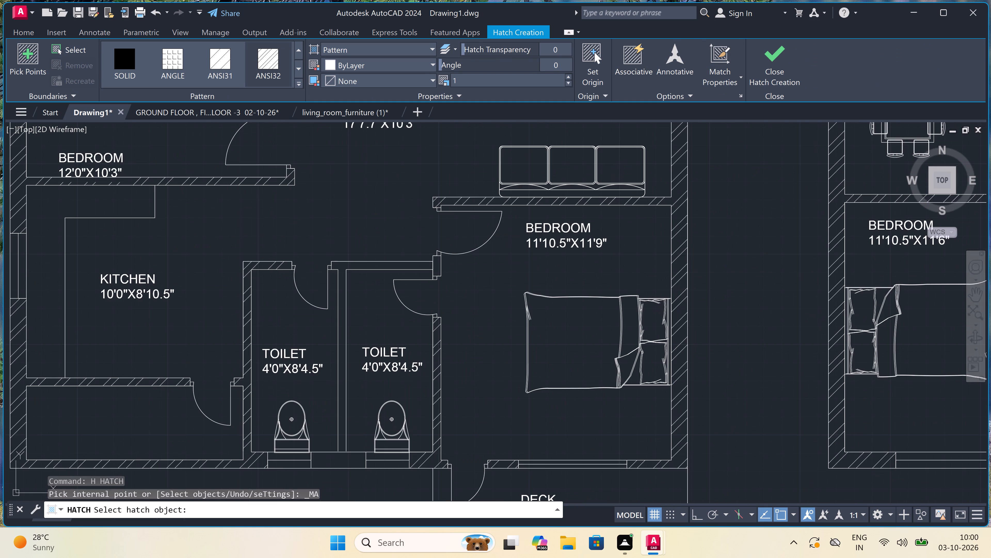
click(436, 345)
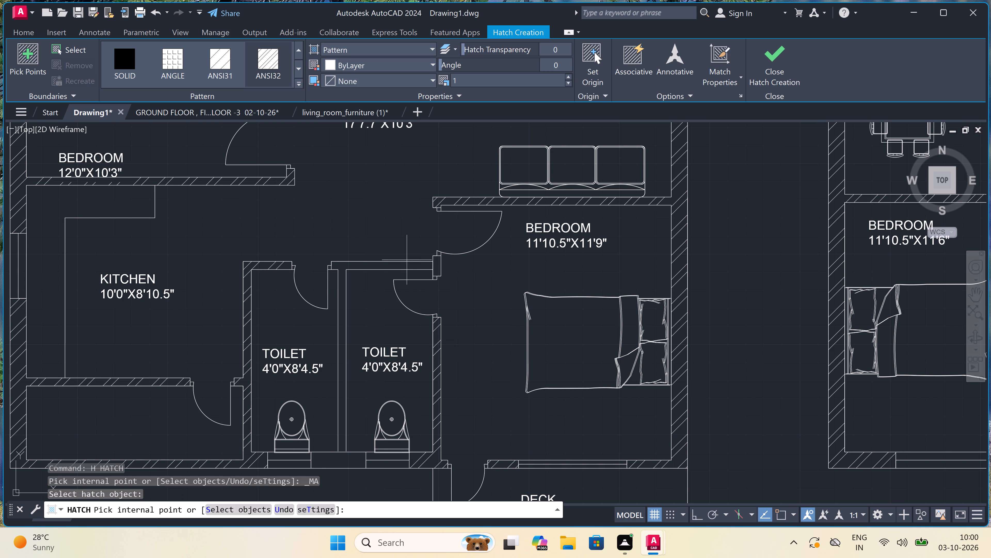
double_click(407, 265)
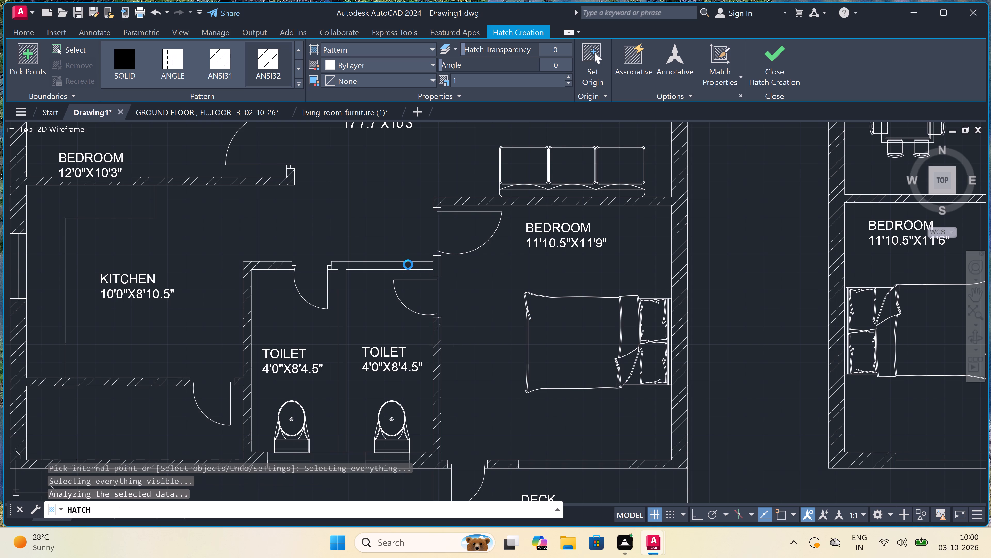
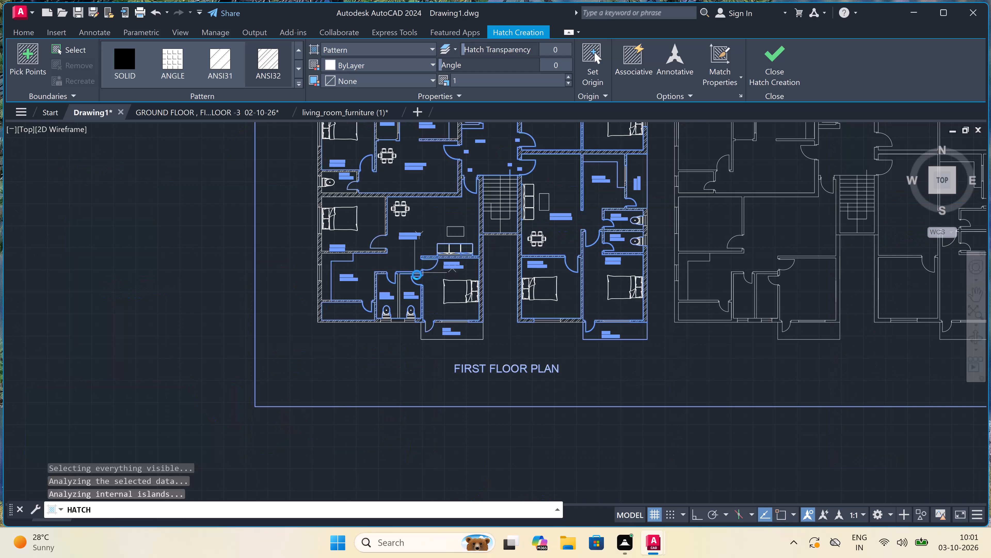
Cancel the running hatch on the first floor plan and undo the last hatch operations.
scroll(417, 275, up, 2)
key(Escape)
key(Escape)
key(Escape)
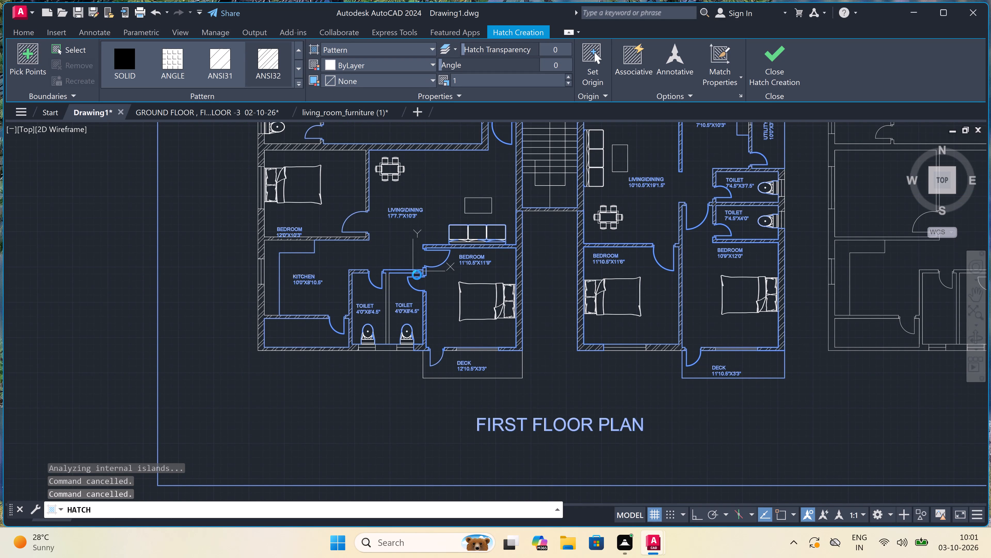
key(Escape)
key(Escape)
key(ctrl+z)
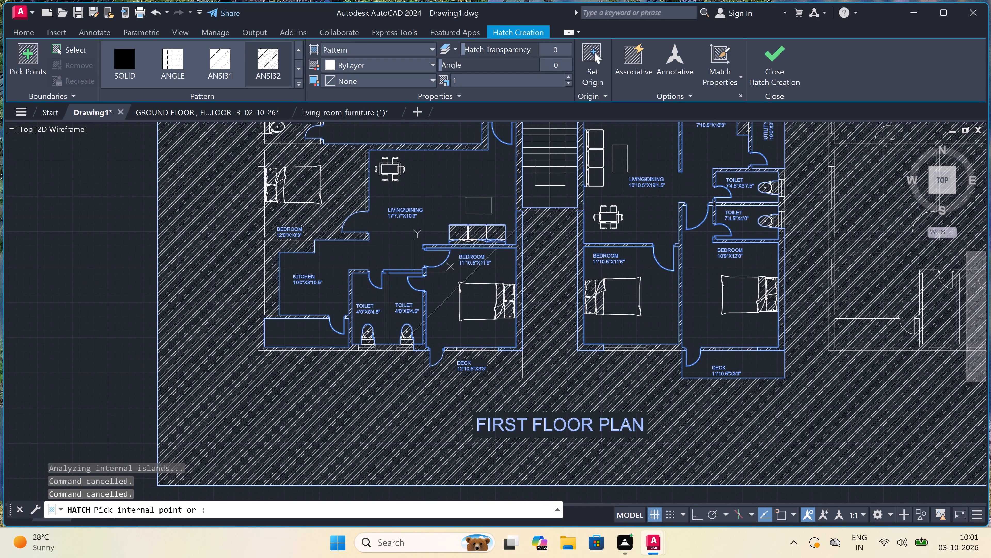
key(ctrl+z)
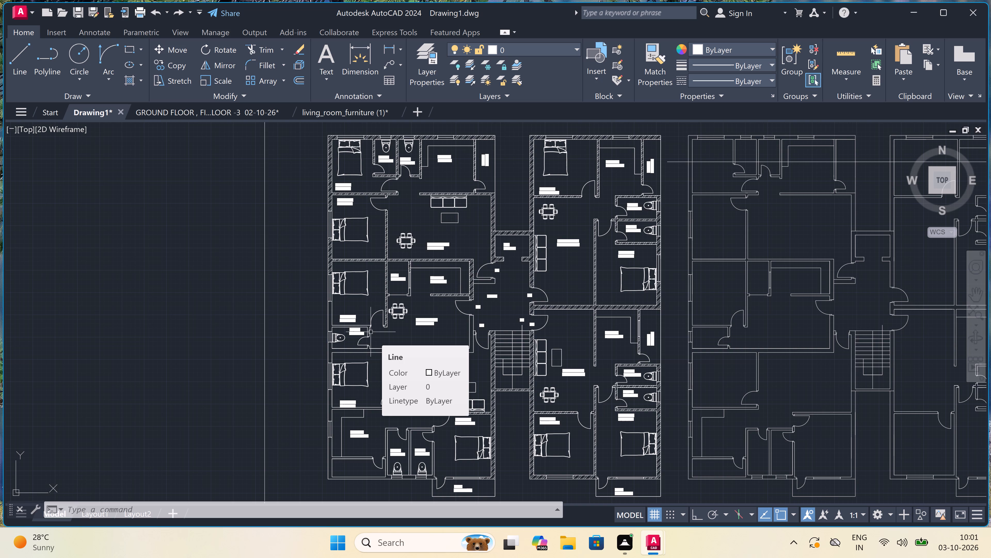
Hatch the walls around the 6'7.5"X4'0" toilet and below the 15'4.5"X10'0" living/dining, matching the existing wall hatch's properties.
scroll(367, 329, down, 1)
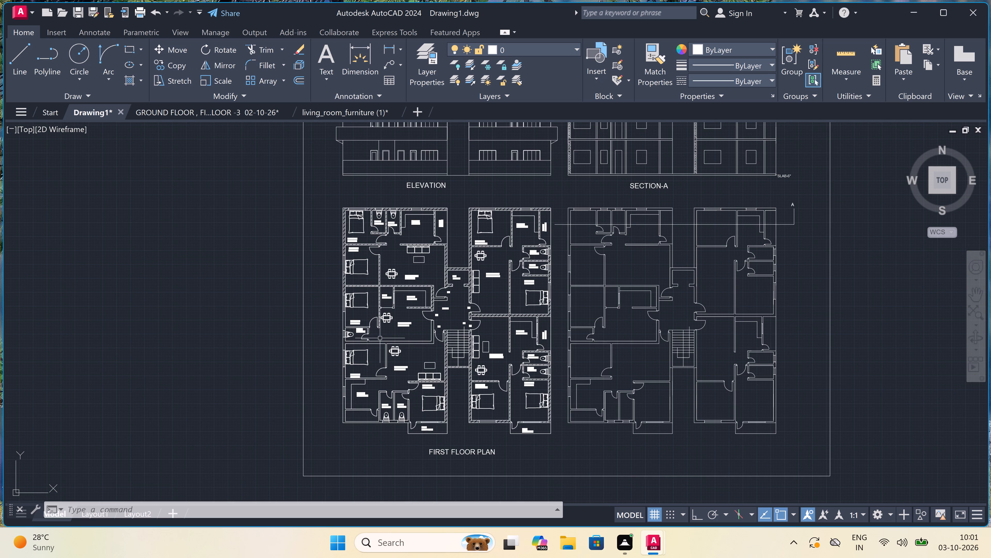
scroll(380, 343, up, 2)
text(H)
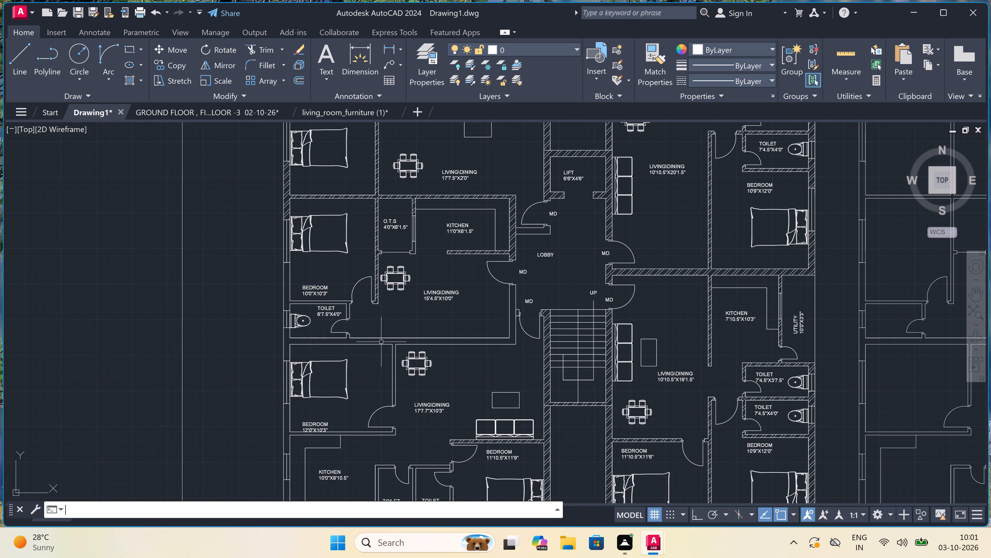
key(space)
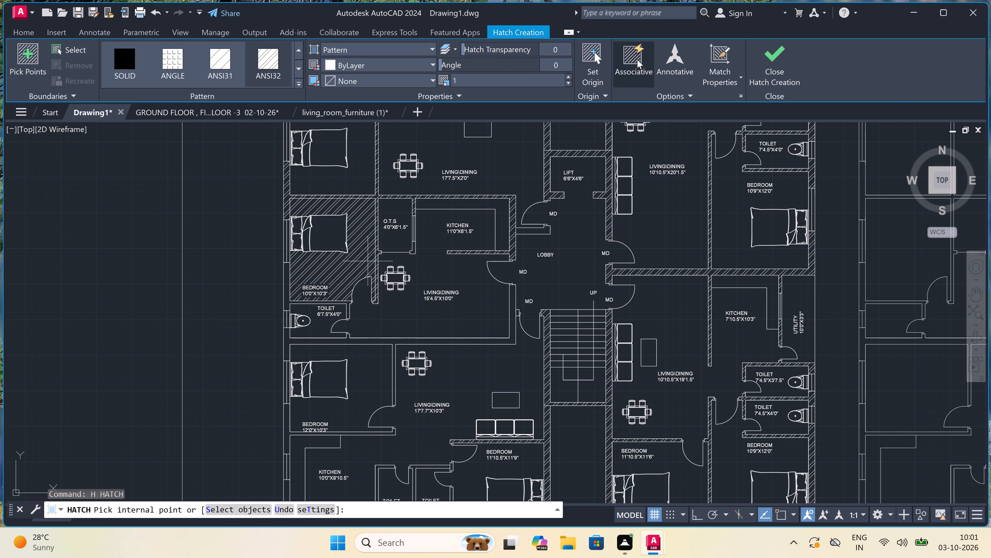
triple_click(728, 56)
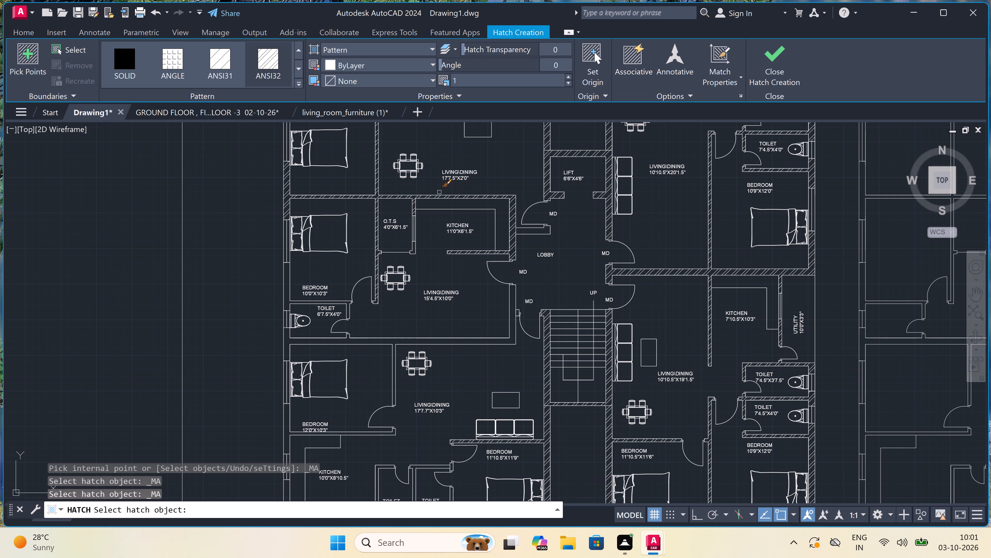
scroll(390, 191, up, 2)
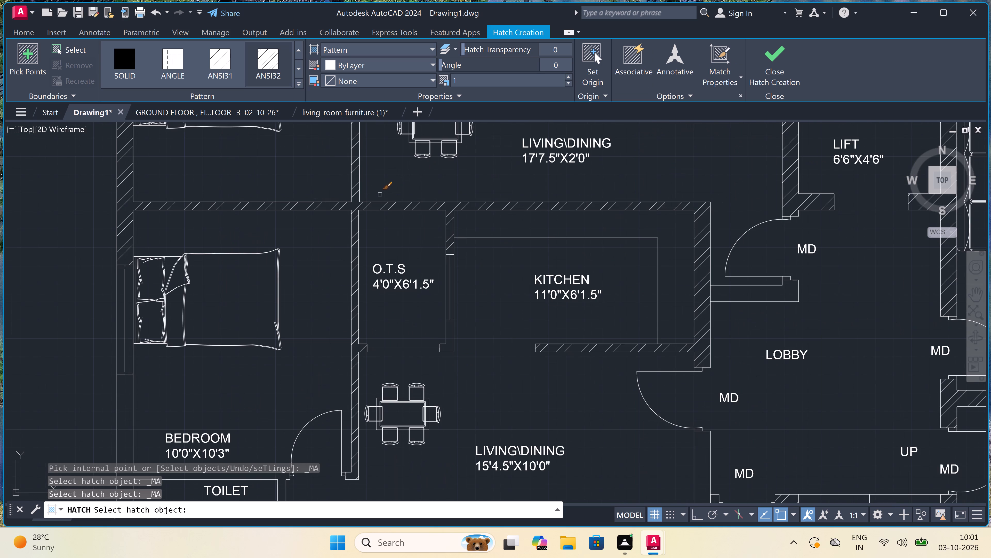
click(357, 206)
scroll(355, 194, down, 3)
scroll(292, 293, down, 2)
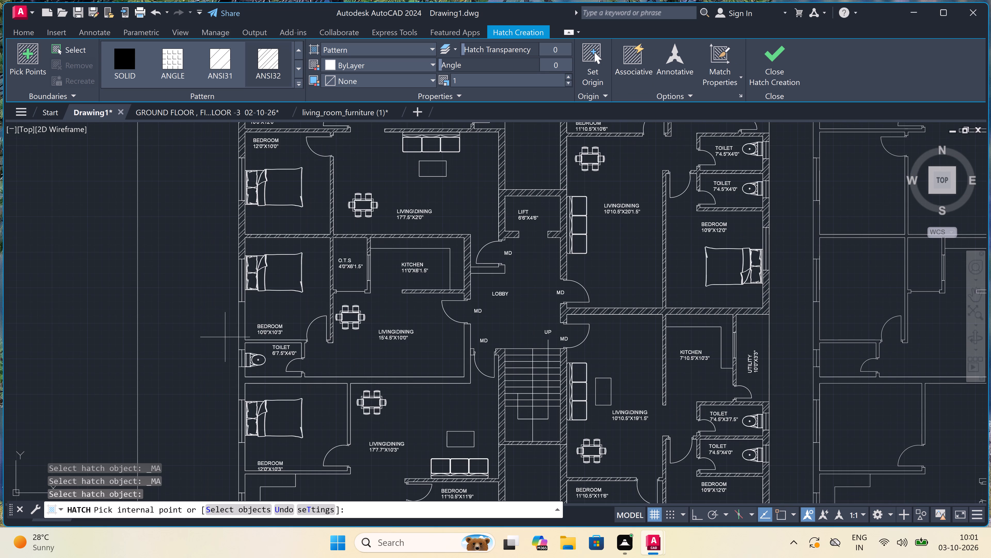
scroll(227, 337, up, 1)
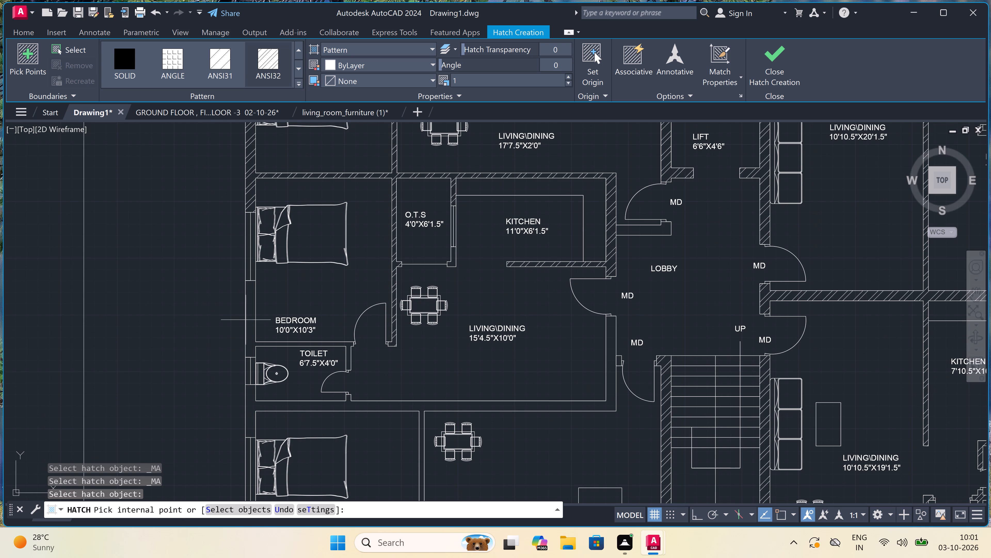
click(249, 312)
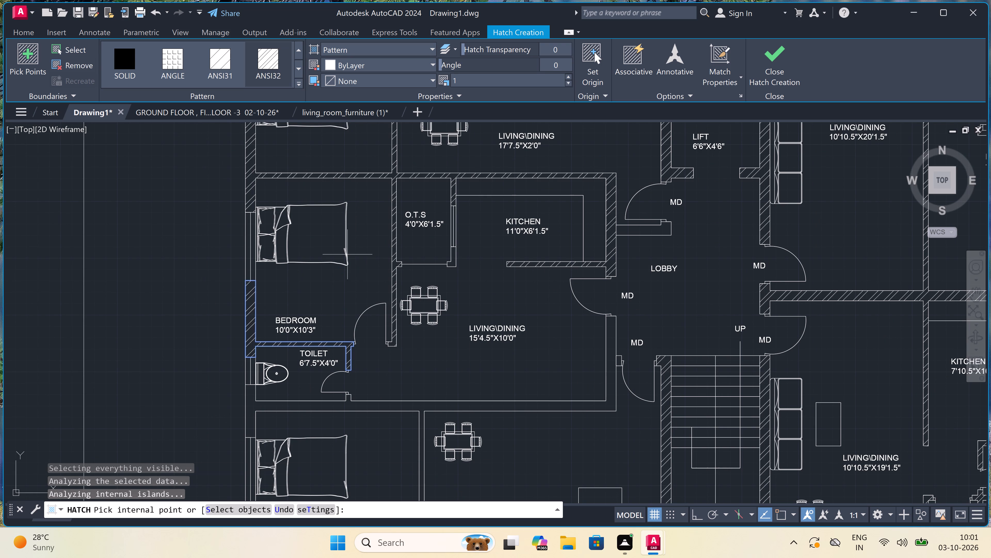
scroll(351, 250, down, 3)
scroll(379, 314, up, 1)
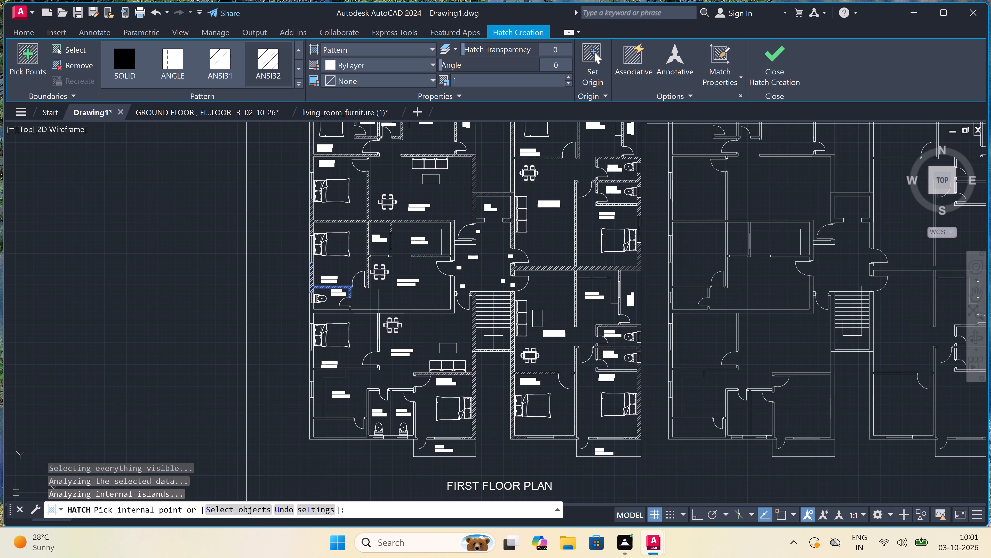
click(377, 311)
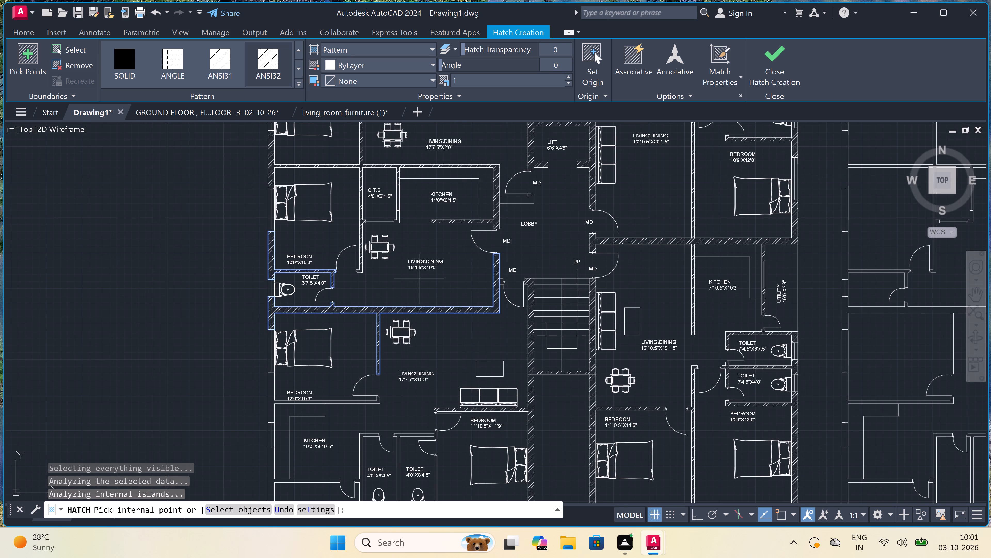
Add the wall above the two 4'0"X8'4.5" toilets beside the kitchen to the hatch.
scroll(419, 278, down, 4)
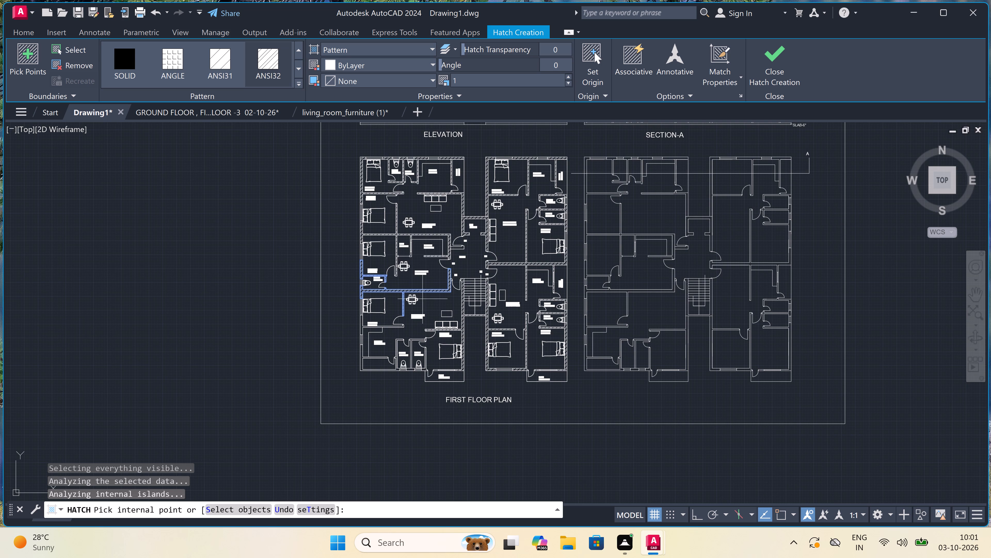
scroll(400, 341, up, 3)
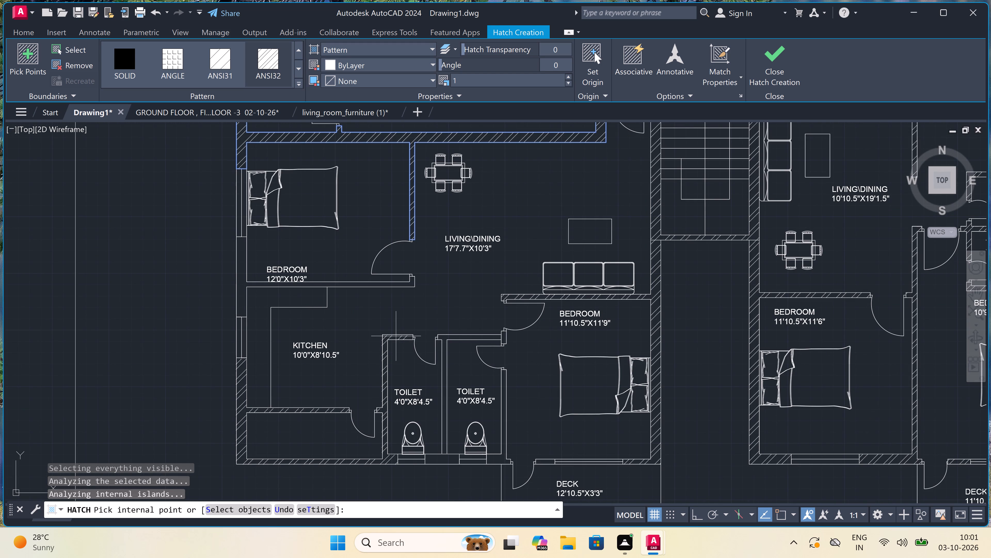
click(395, 335)
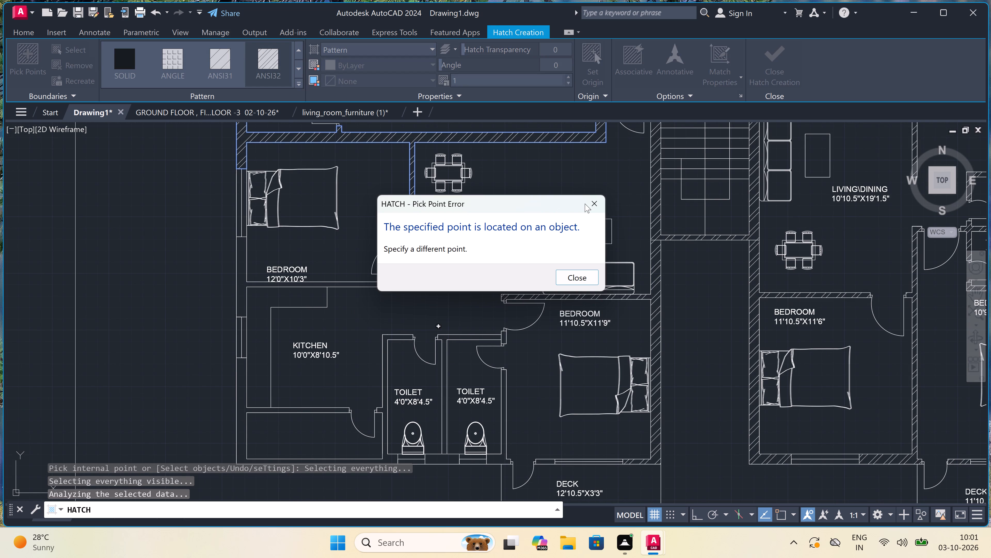
click(592, 197)
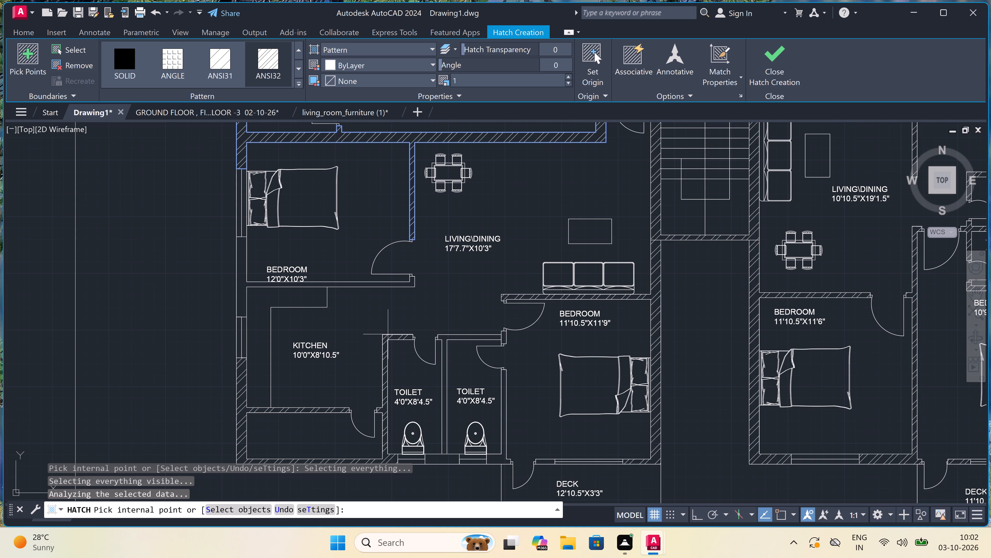
scroll(388, 334, down, 1)
scroll(425, 334, up, 2)
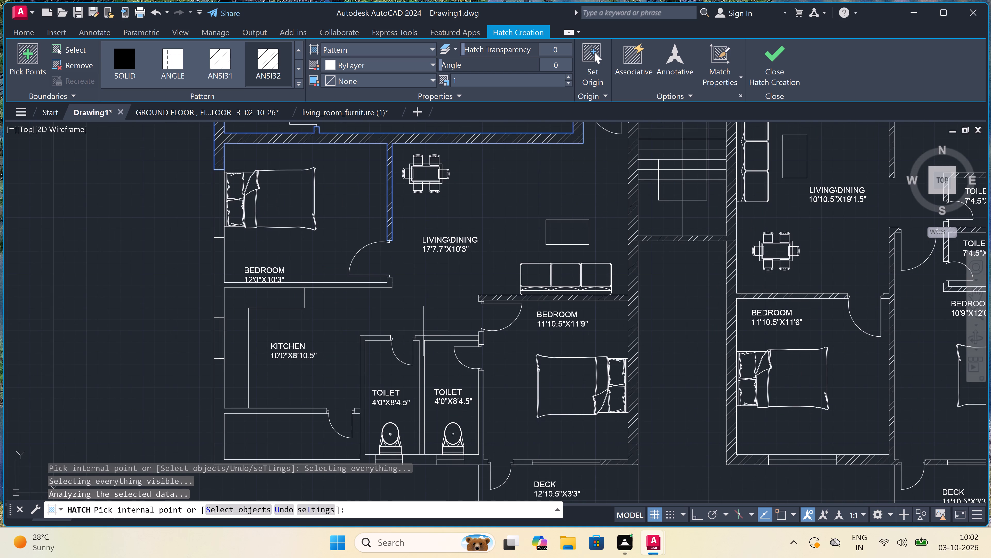
scroll(425, 334, up, 1)
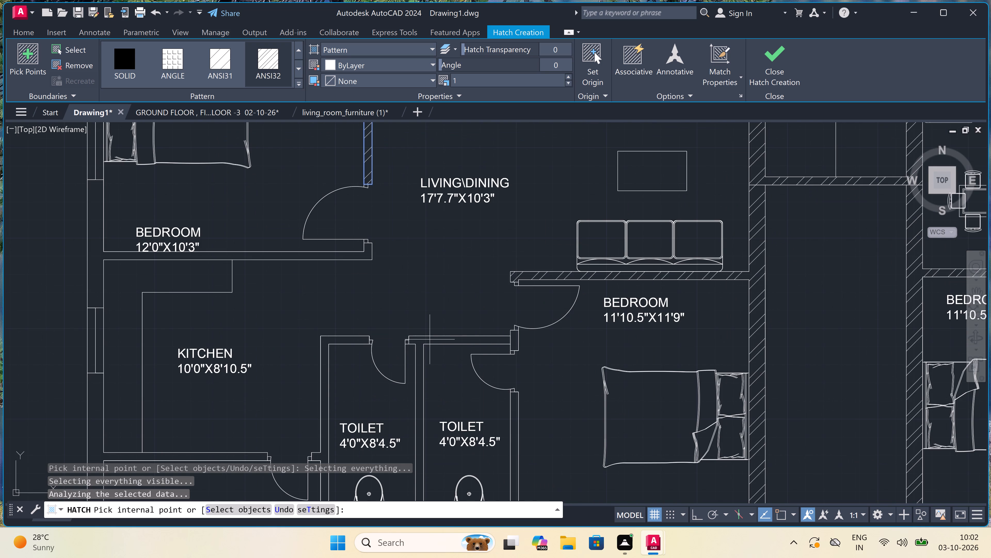
double_click(430, 340)
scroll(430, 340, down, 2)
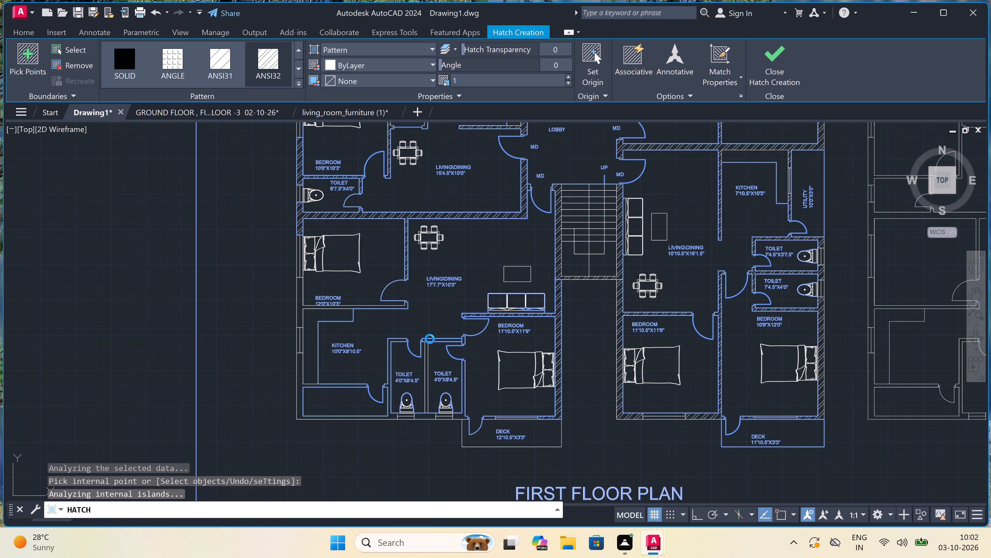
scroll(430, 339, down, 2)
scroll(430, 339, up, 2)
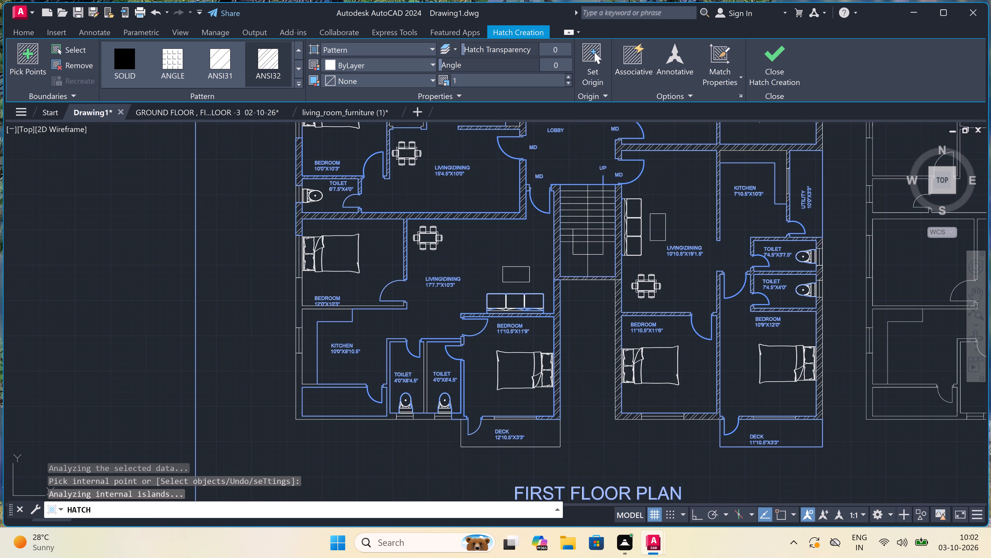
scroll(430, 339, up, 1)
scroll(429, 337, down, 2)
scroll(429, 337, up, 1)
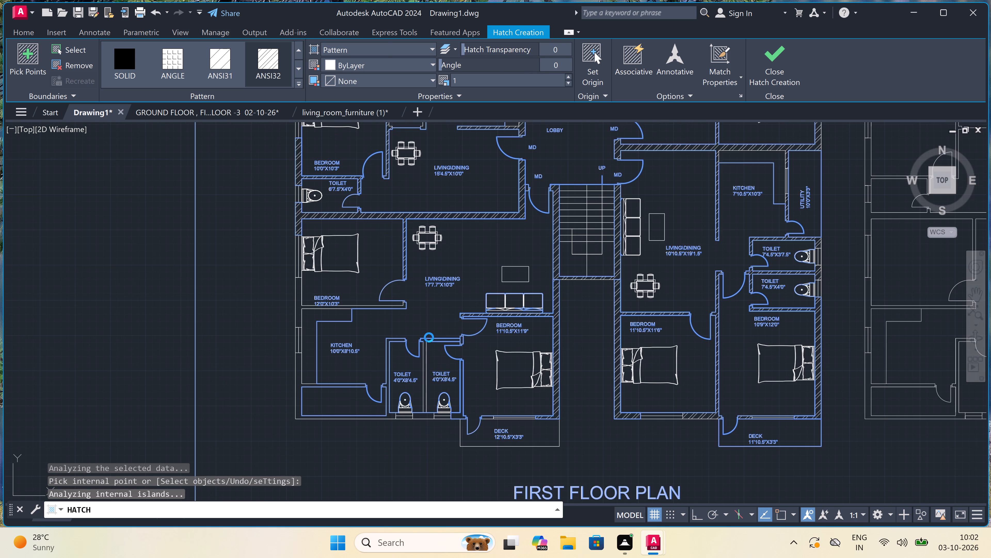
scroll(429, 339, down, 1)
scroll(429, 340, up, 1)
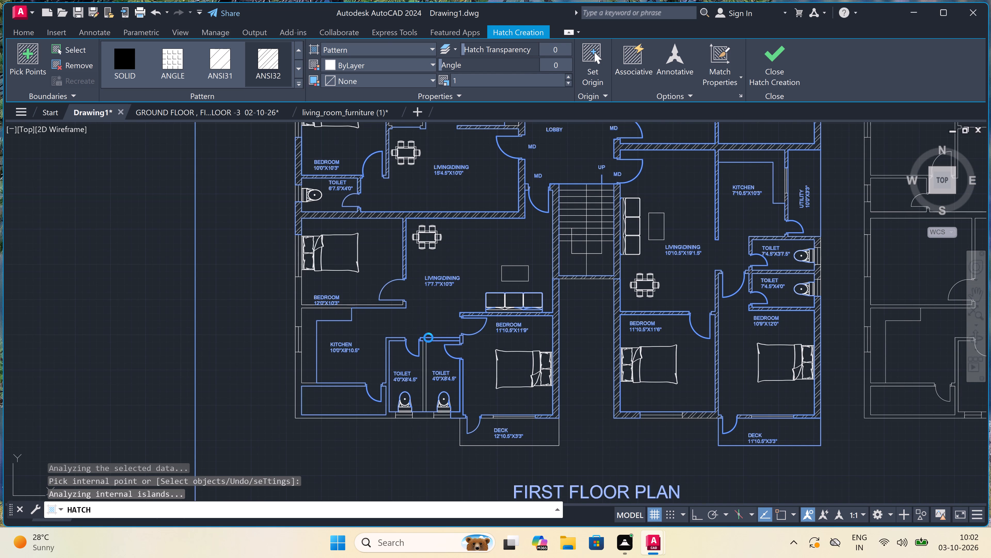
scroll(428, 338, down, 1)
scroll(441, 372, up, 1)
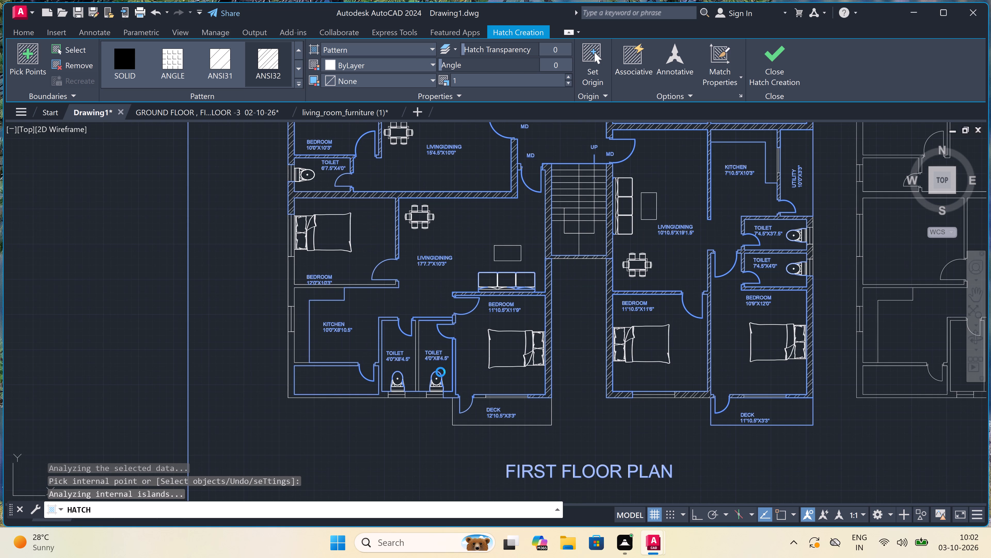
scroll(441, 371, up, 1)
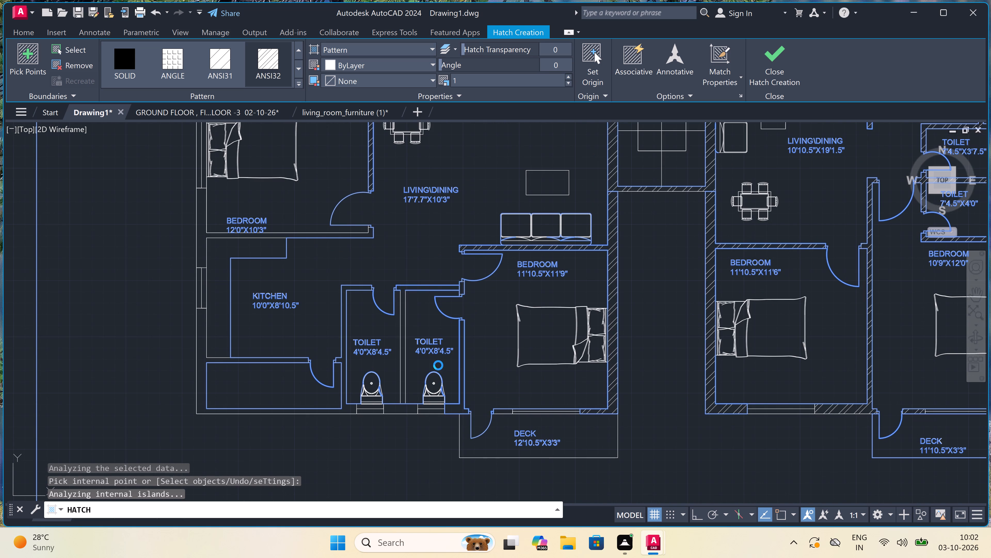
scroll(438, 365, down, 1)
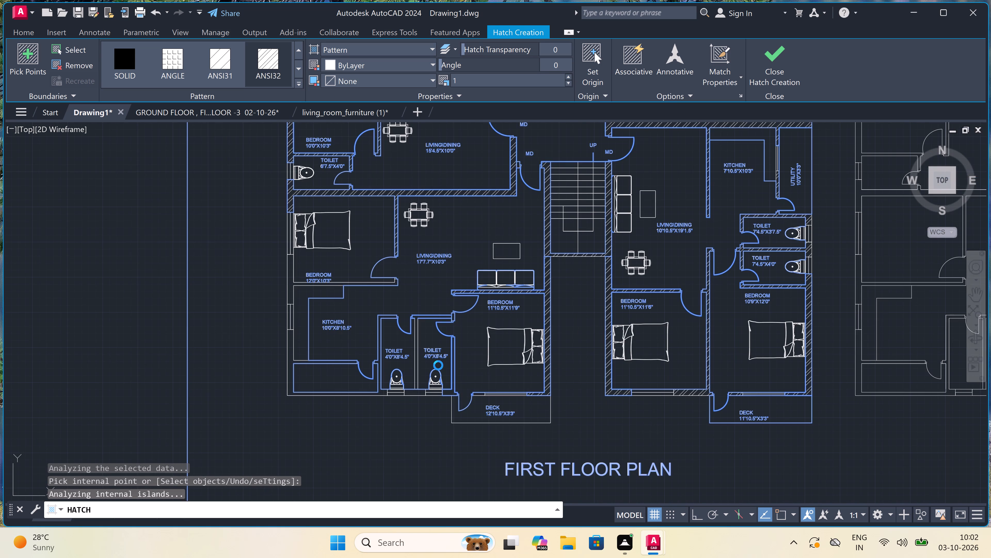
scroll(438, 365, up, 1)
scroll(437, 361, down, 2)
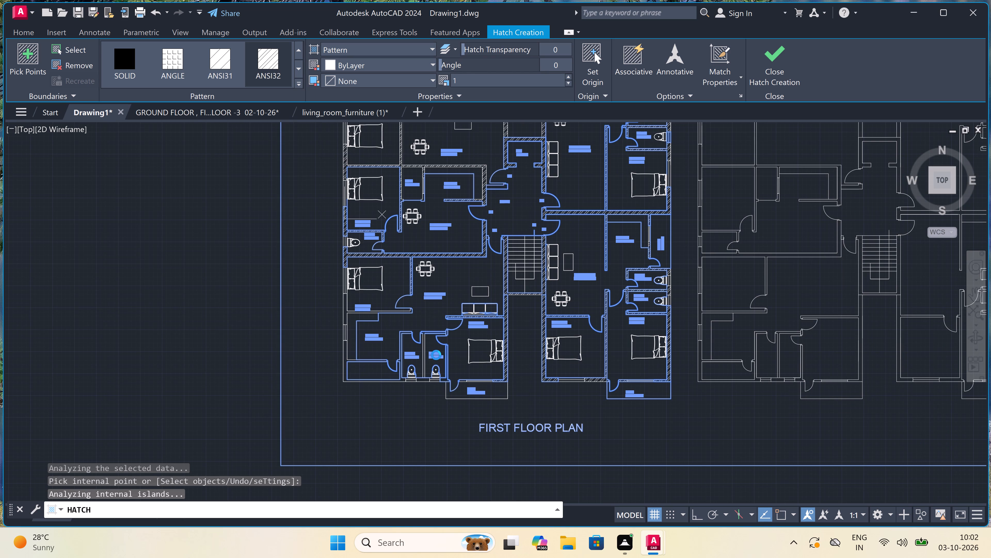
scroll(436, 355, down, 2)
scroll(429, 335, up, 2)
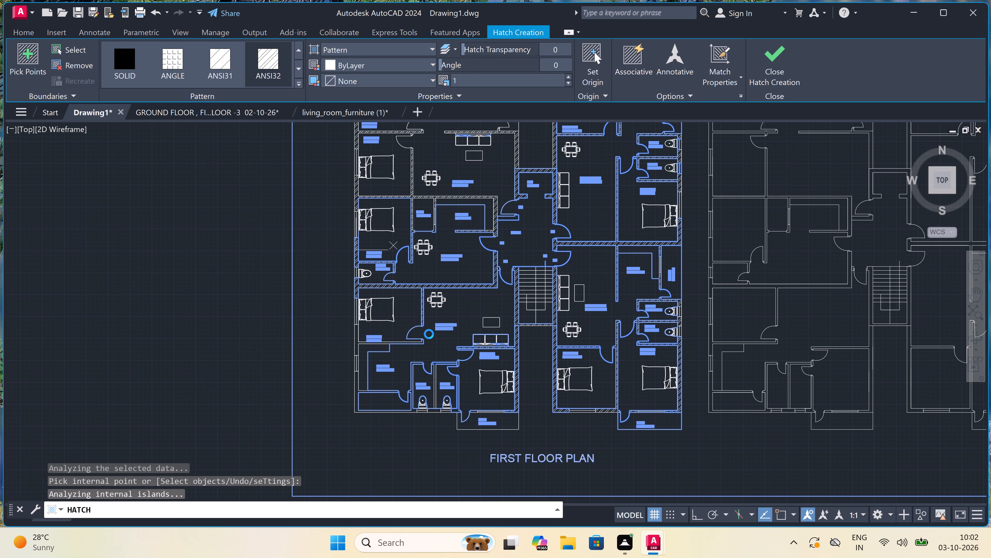
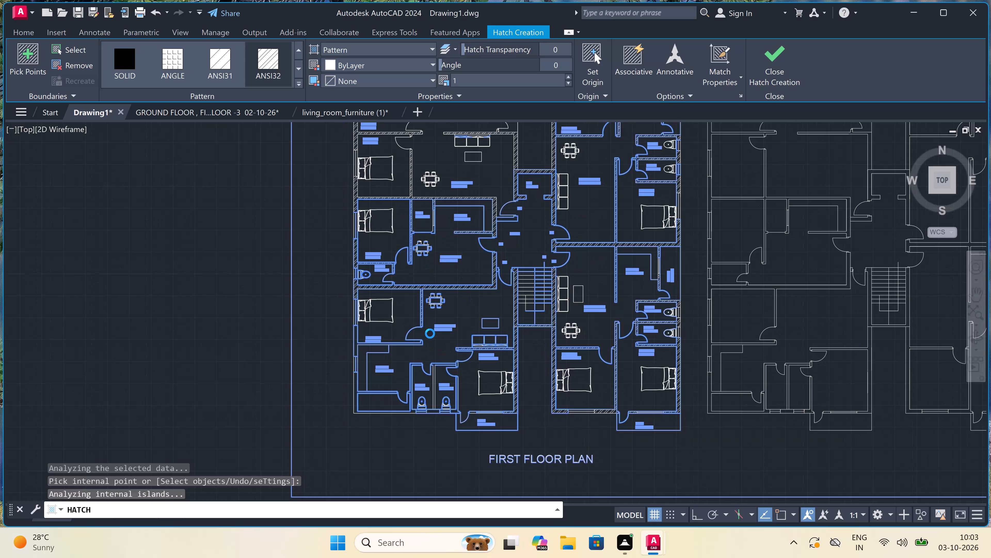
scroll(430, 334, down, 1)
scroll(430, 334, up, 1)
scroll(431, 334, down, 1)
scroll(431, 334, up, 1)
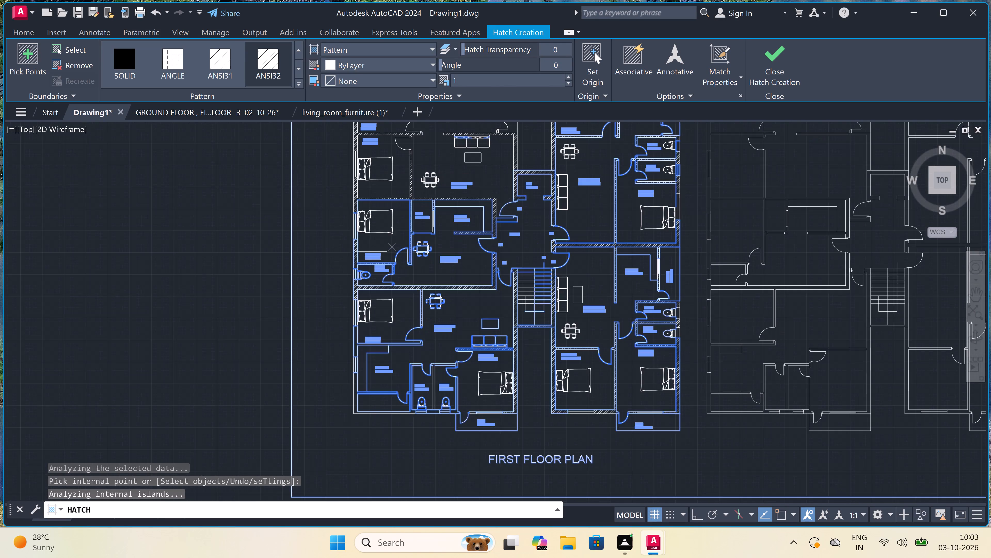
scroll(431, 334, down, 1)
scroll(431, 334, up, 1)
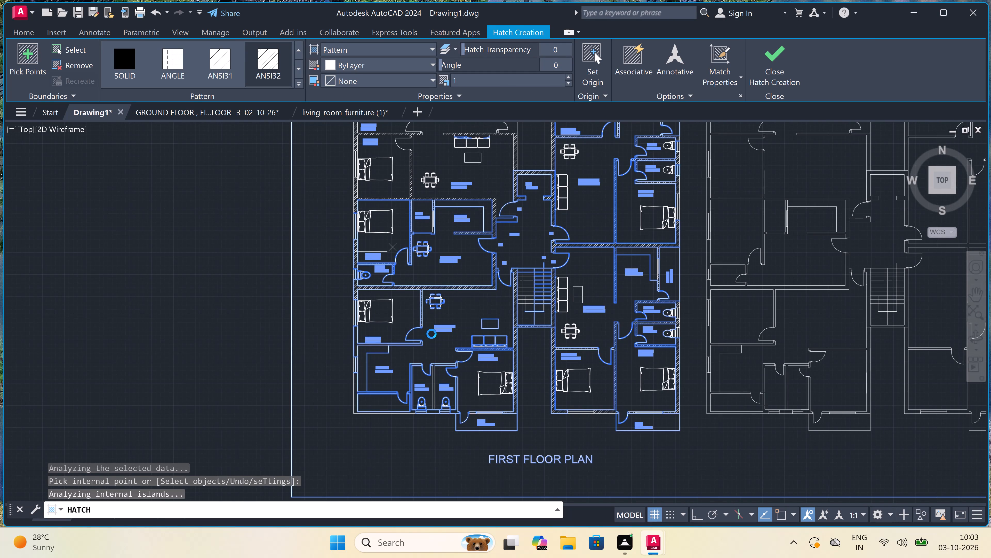
Undo the last hatch pick, which covers the sheet area around the plans and elevations.
key(ctrl+z)
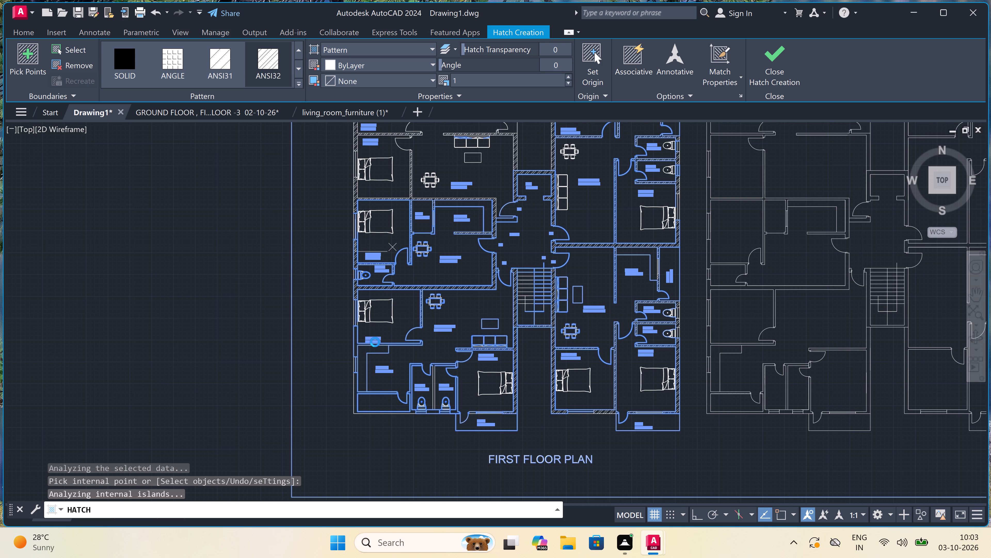
scroll(375, 343, up, 1)
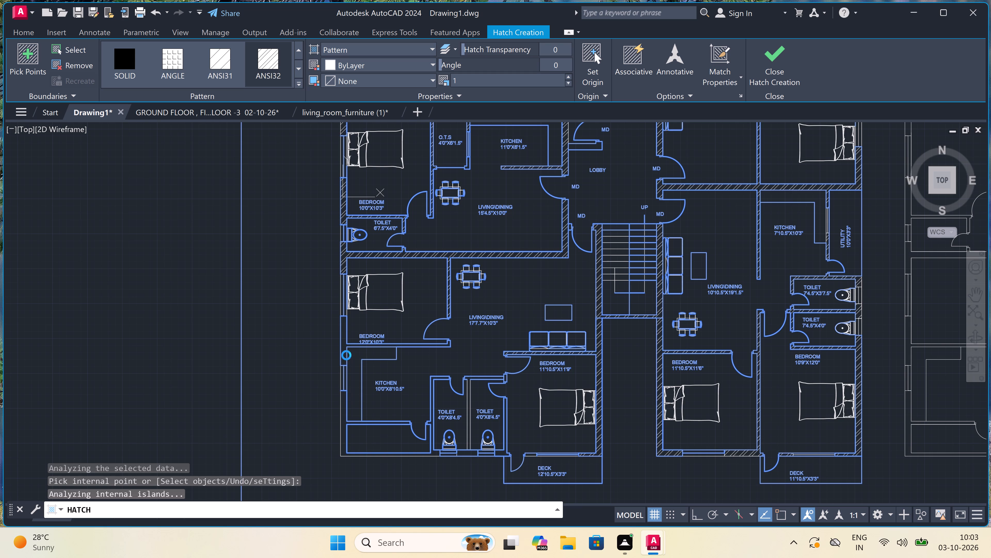
scroll(346, 355, up, 1)
scroll(346, 355, down, 1)
scroll(346, 355, up, 1)
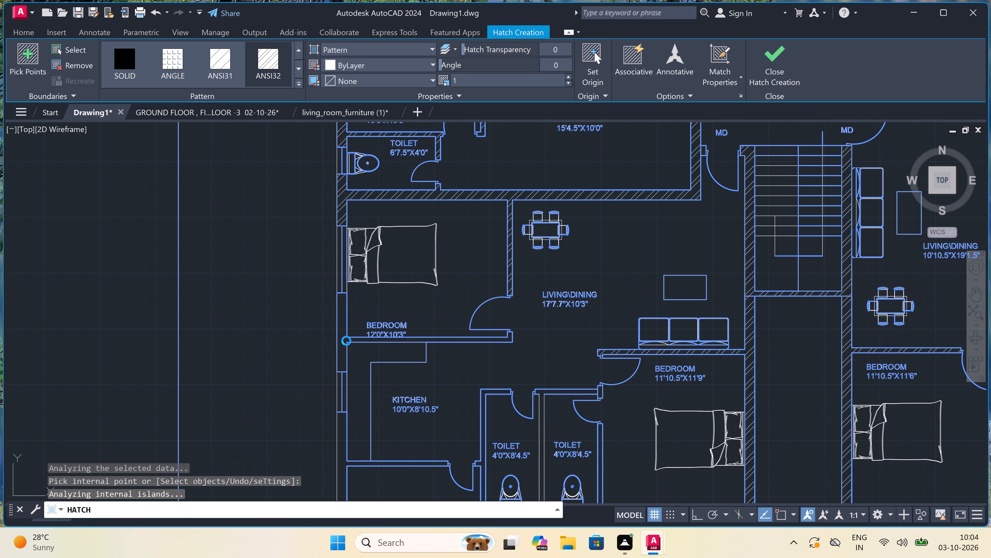
scroll(346, 341, down, 2)
scroll(347, 342, up, 2)
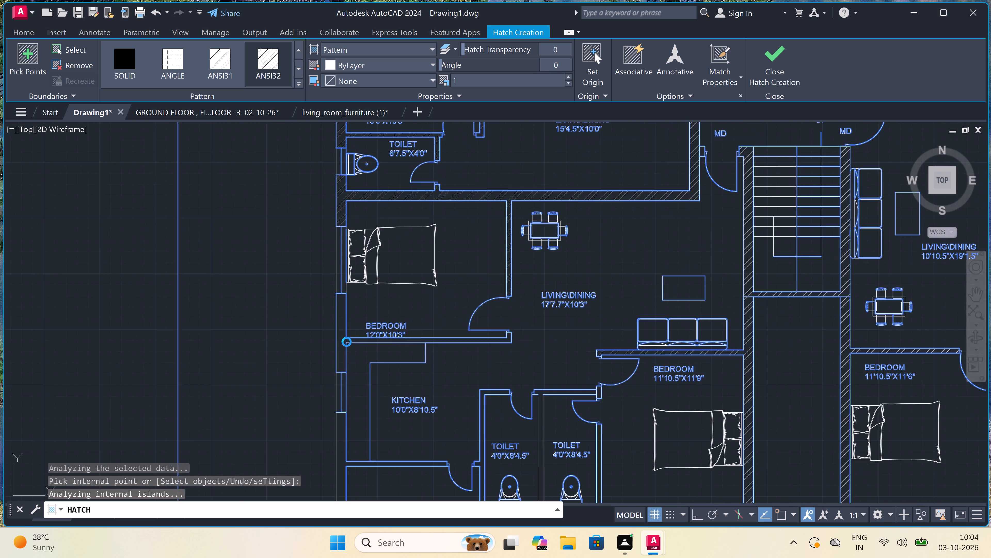
scroll(347, 342, down, 2)
scroll(347, 342, up, 1)
scroll(347, 342, down, 2)
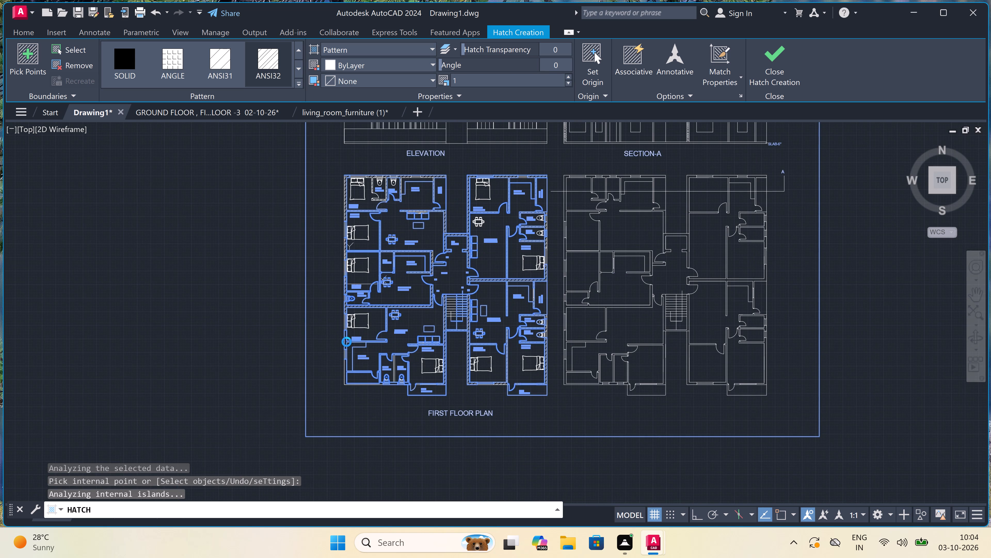
scroll(347, 342, up, 2)
scroll(347, 342, down, 2)
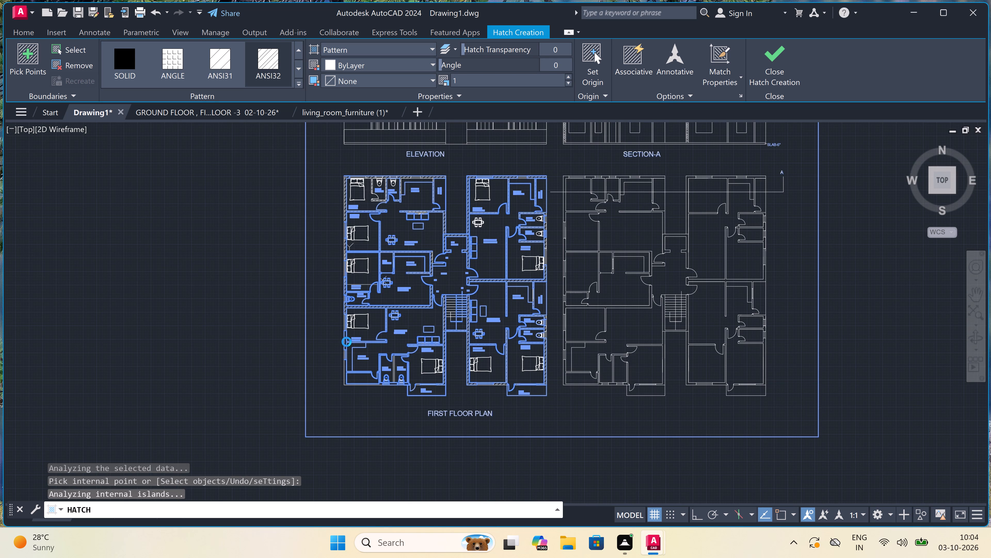
scroll(352, 347, down, 1)
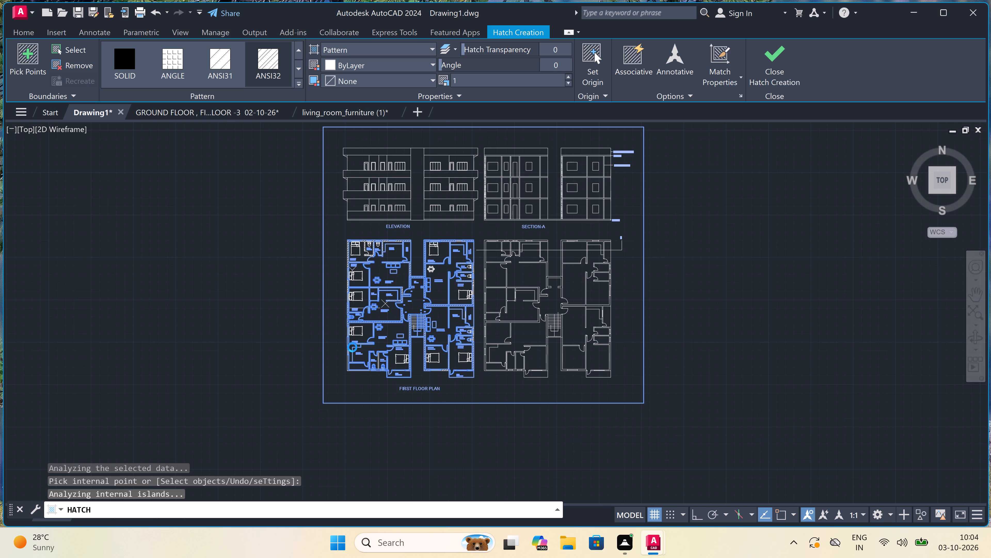
scroll(352, 347, down, 1)
scroll(352, 347, up, 1)
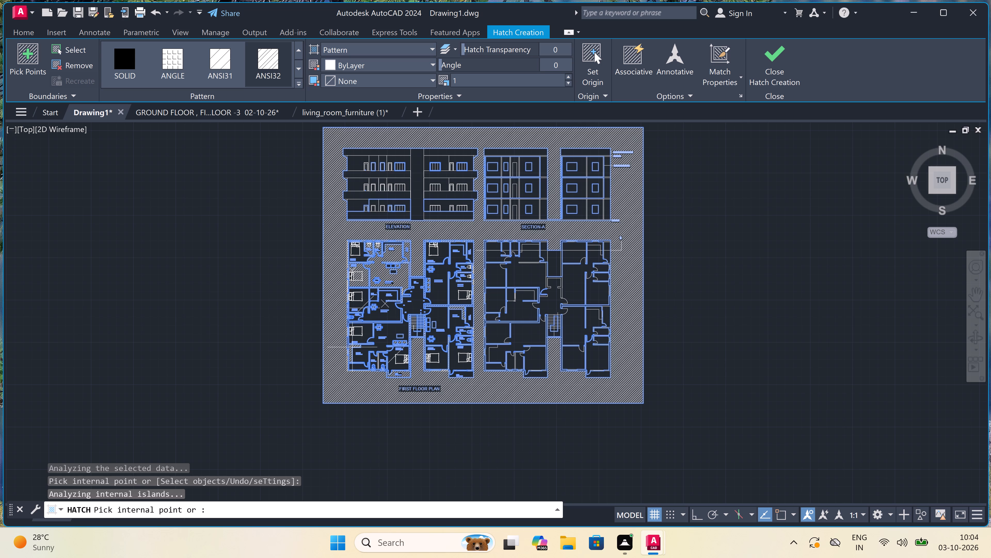
key(ctrl+z)
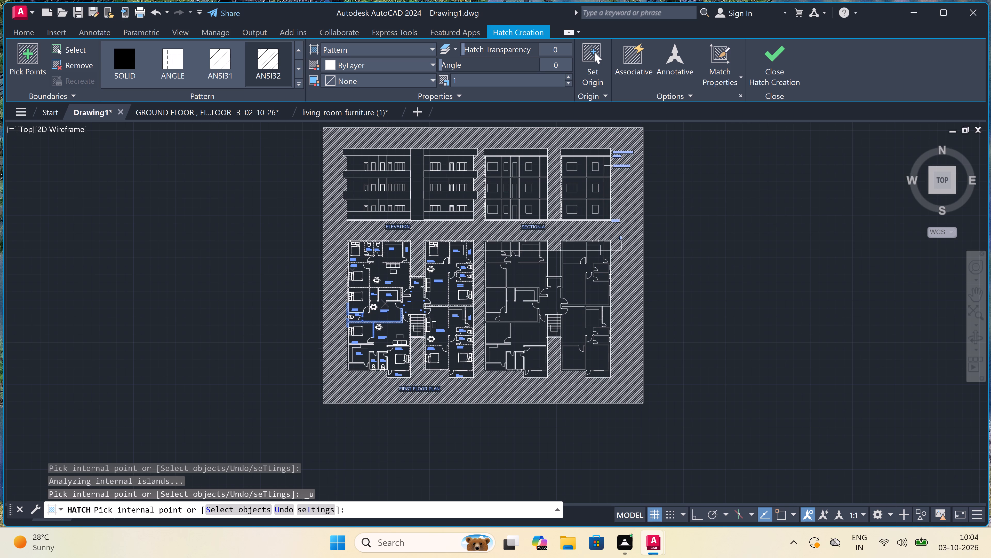
Hatch the walls around the 12'0"X10'3" bedroom, the kitchen, below the toilets and beside the deck door, and finish the hatch.
scroll(343, 349, up, 2)
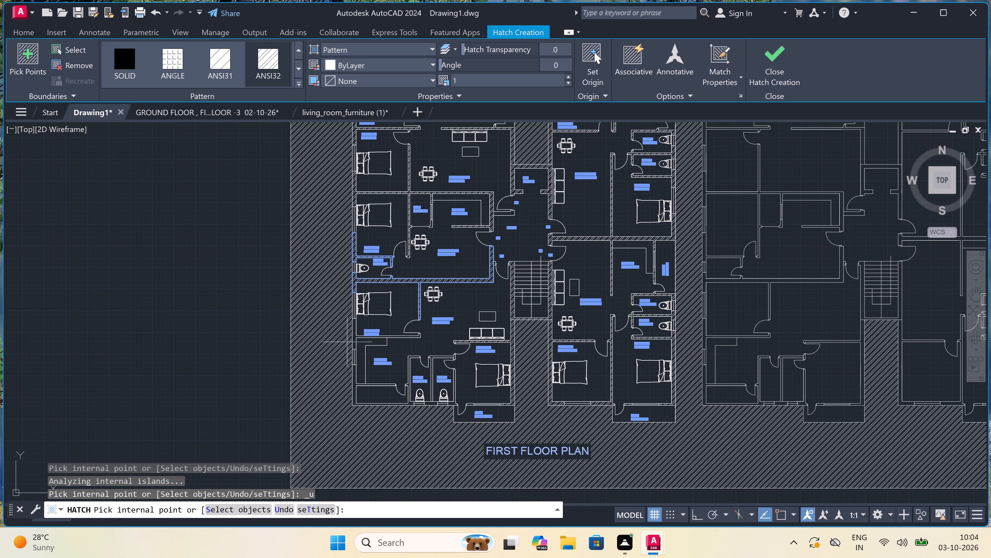
click(354, 334)
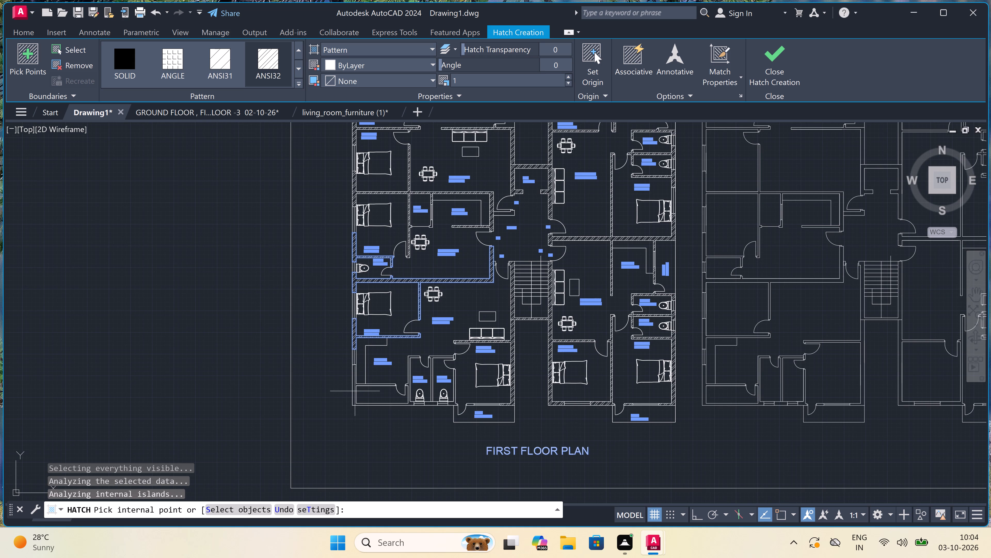
double_click(353, 388)
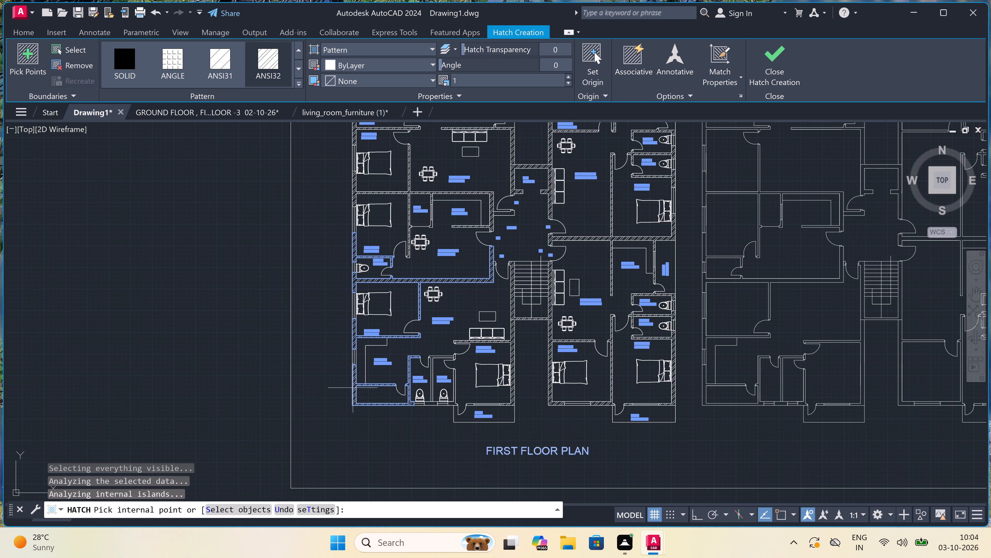
scroll(431, 402, up, 3)
click(431, 405)
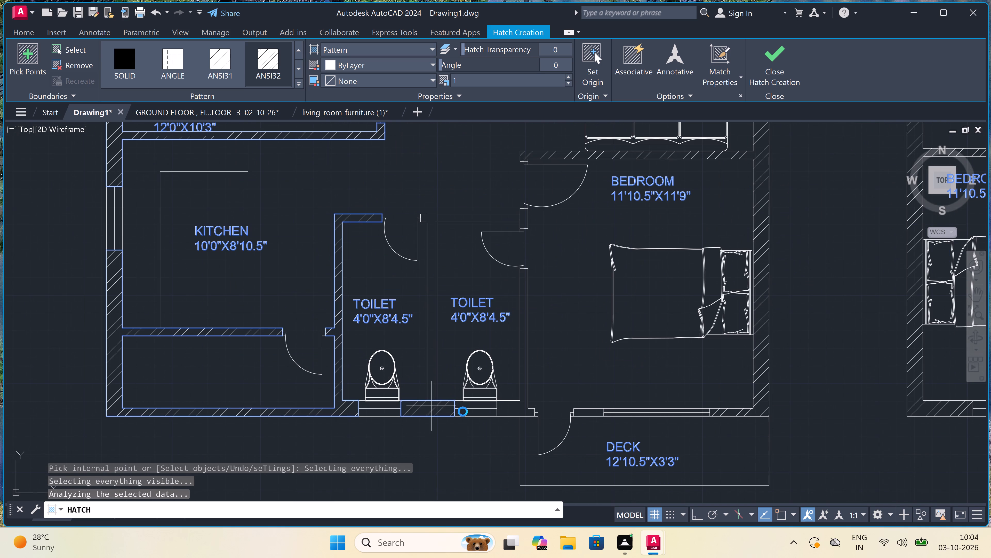
click(517, 408)
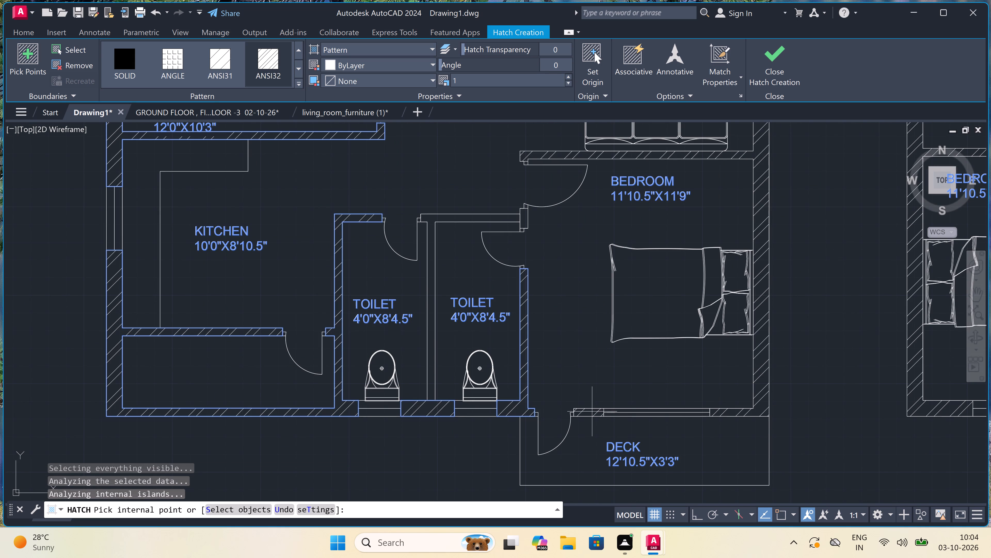
click(590, 414)
key(Escape)
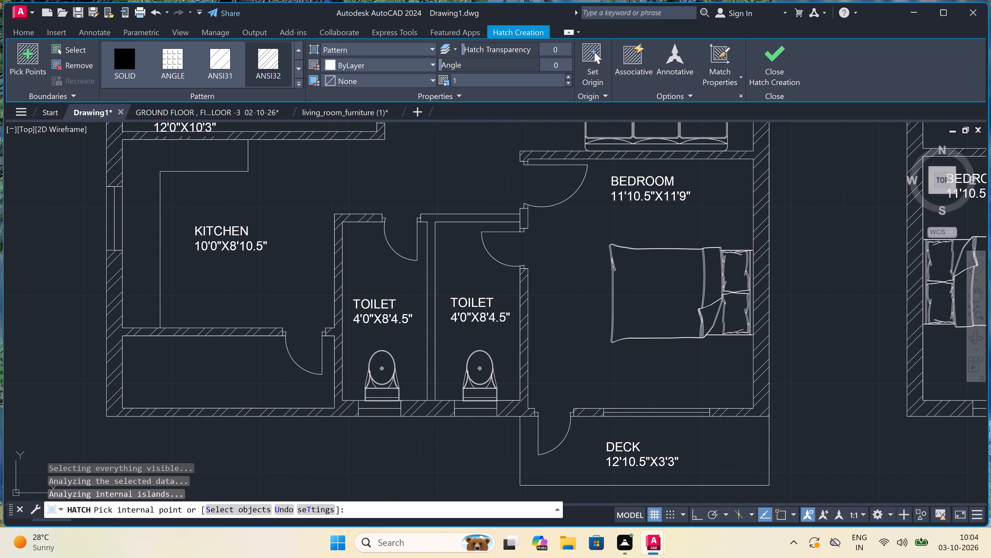
Hatch the wall piece between the toilet and 11'10.5"X11'9" bedroom doors and the wall above the toilets, matching the existing wall hatch.
text(H)
key(space)
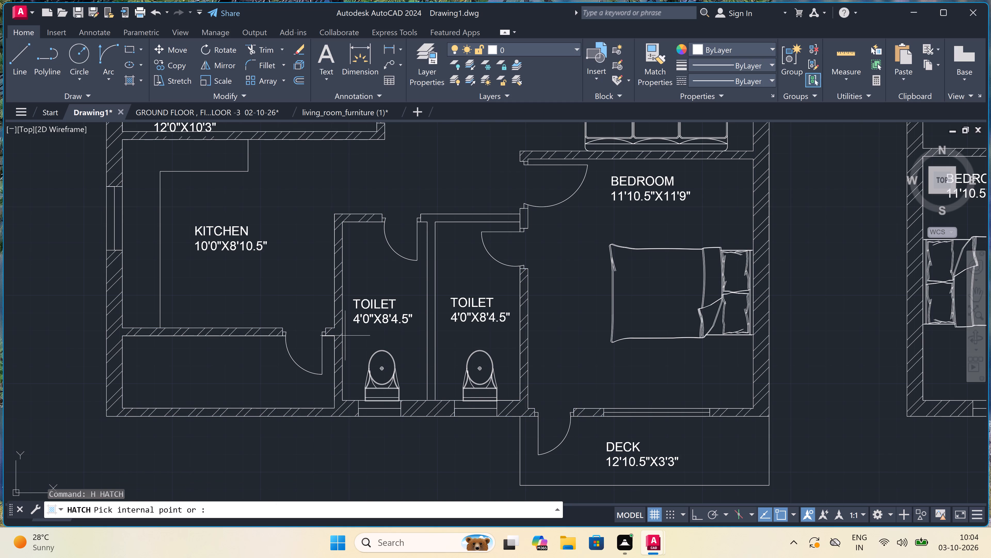
click(717, 52)
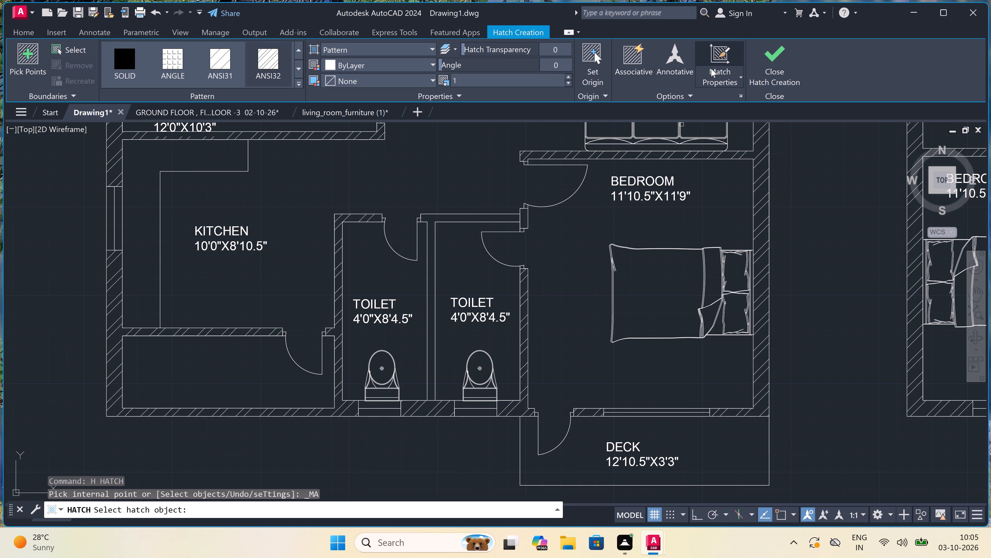
double_click(602, 154)
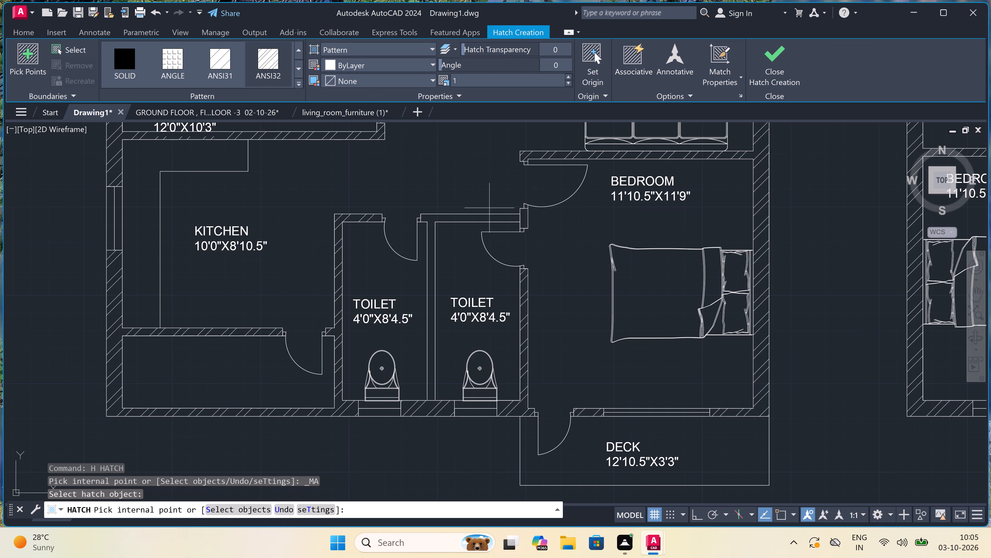
click(523, 217)
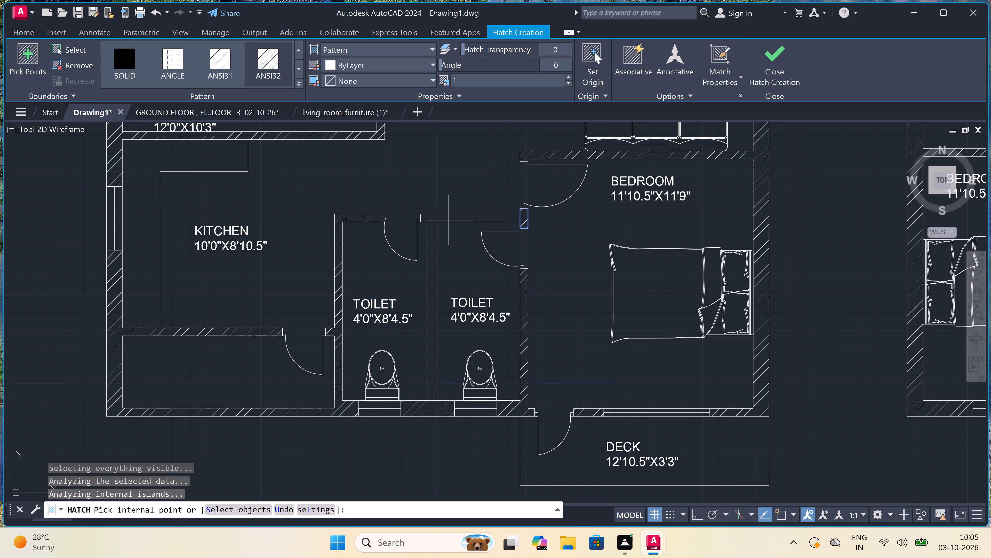
scroll(448, 219, up, 1)
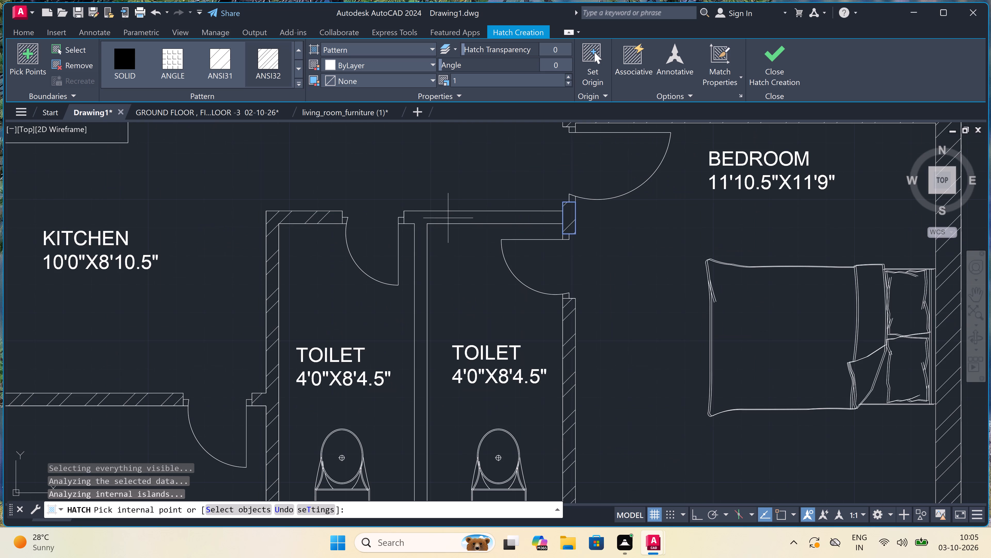
click(448, 218)
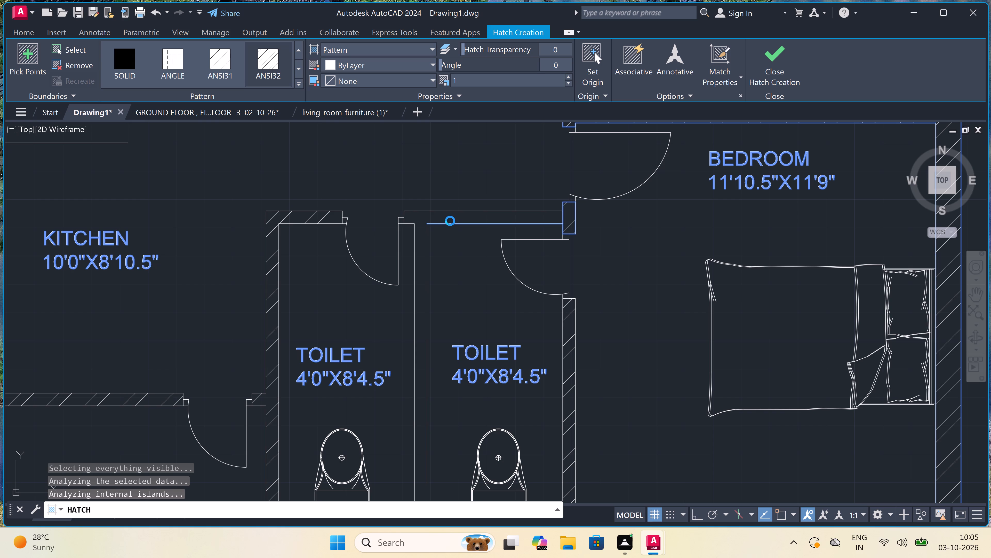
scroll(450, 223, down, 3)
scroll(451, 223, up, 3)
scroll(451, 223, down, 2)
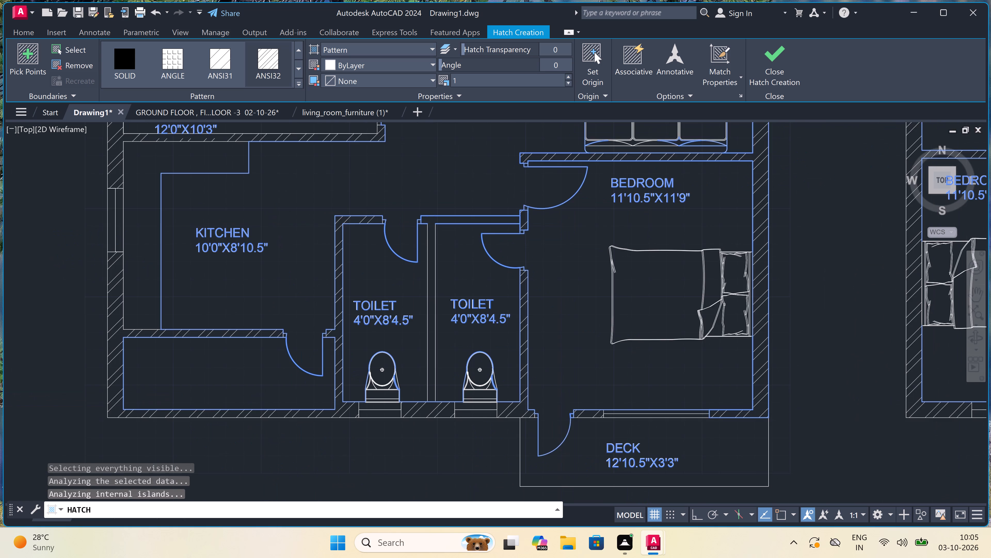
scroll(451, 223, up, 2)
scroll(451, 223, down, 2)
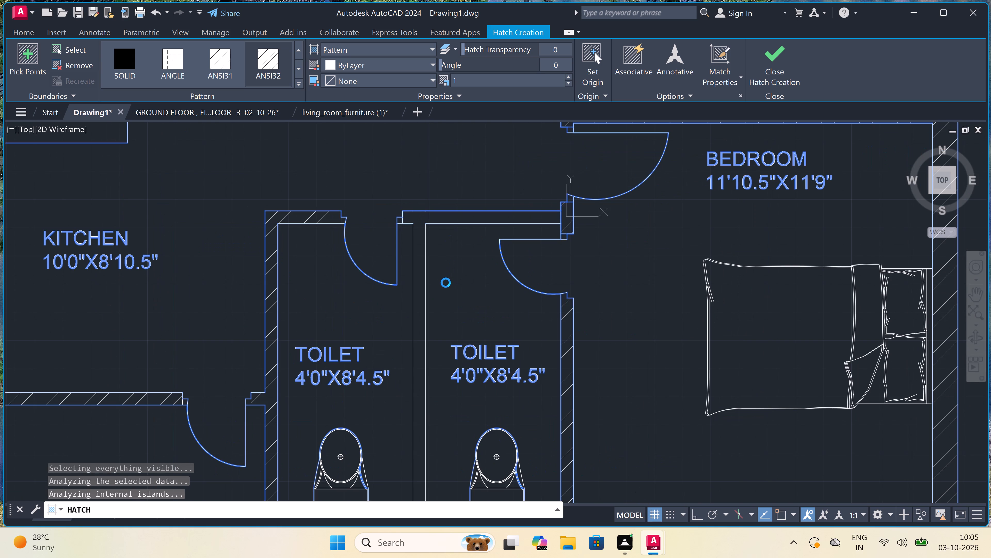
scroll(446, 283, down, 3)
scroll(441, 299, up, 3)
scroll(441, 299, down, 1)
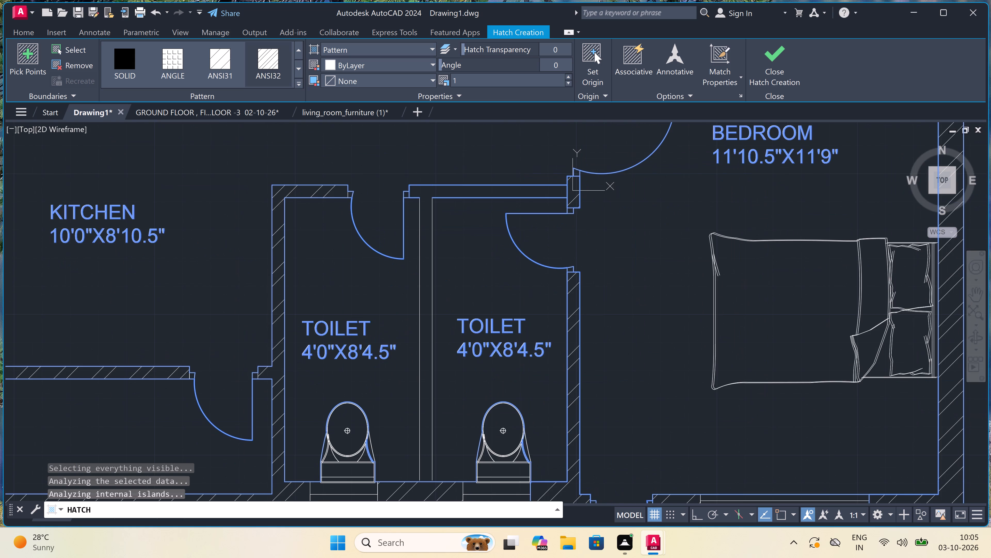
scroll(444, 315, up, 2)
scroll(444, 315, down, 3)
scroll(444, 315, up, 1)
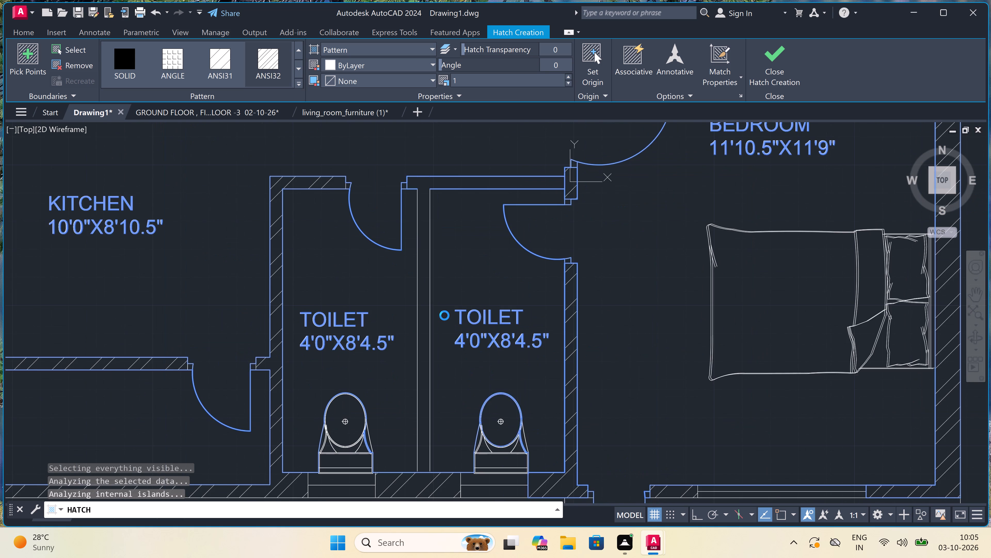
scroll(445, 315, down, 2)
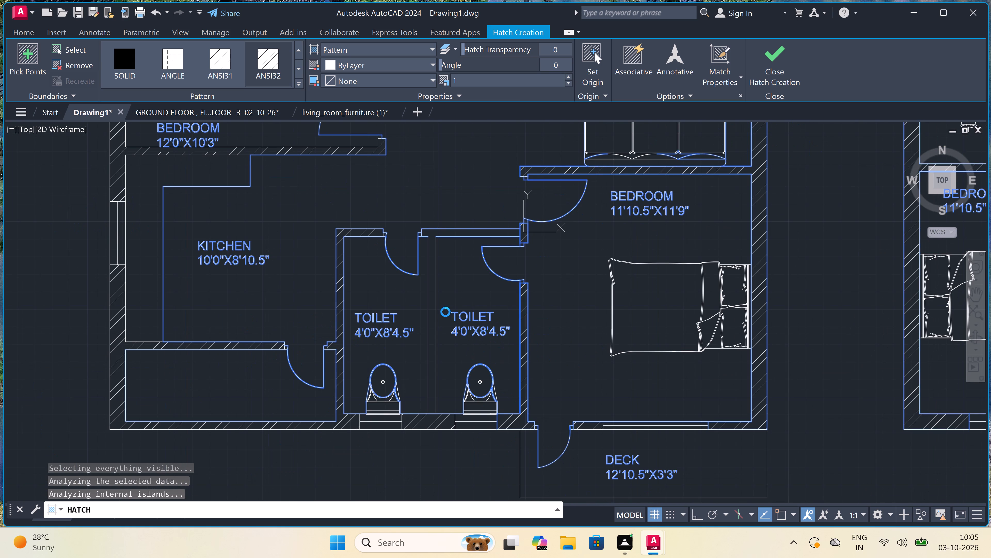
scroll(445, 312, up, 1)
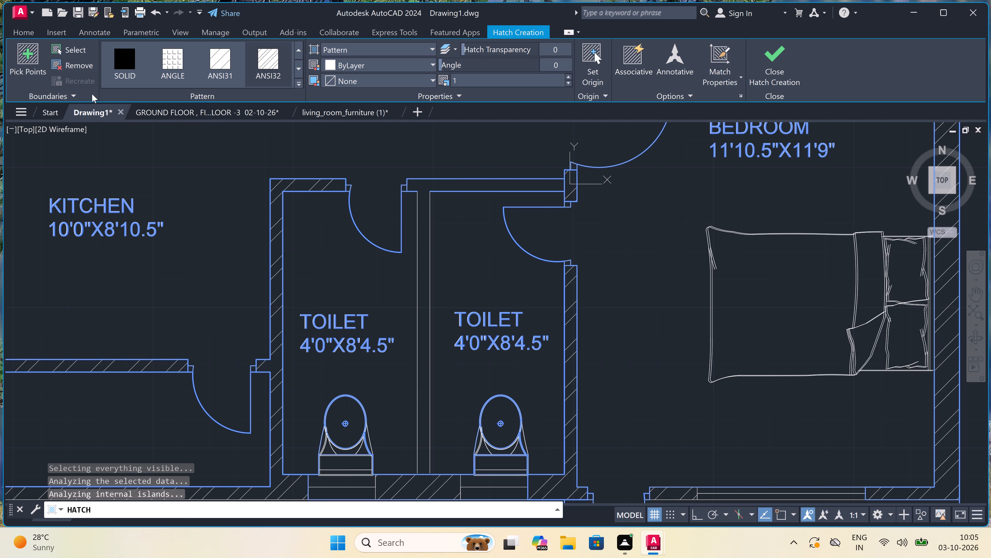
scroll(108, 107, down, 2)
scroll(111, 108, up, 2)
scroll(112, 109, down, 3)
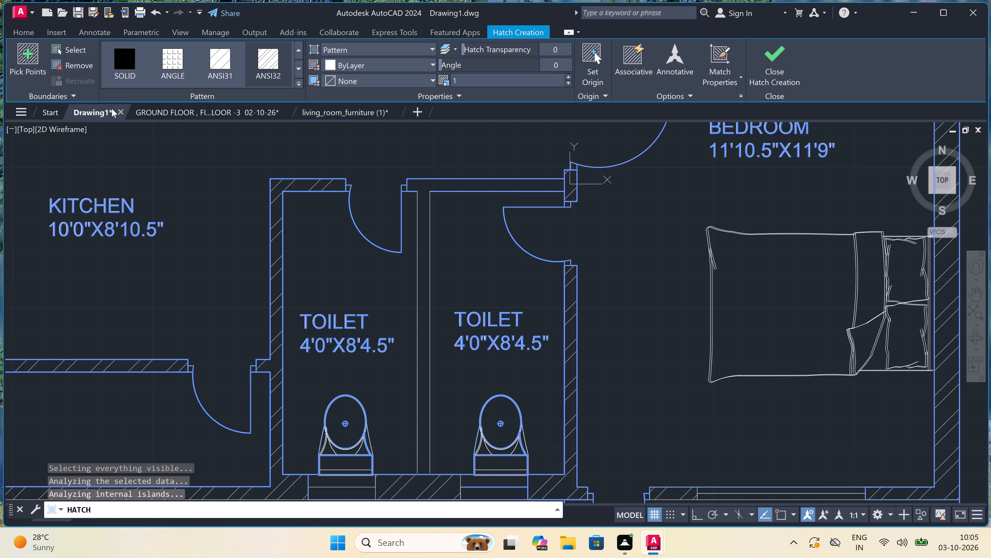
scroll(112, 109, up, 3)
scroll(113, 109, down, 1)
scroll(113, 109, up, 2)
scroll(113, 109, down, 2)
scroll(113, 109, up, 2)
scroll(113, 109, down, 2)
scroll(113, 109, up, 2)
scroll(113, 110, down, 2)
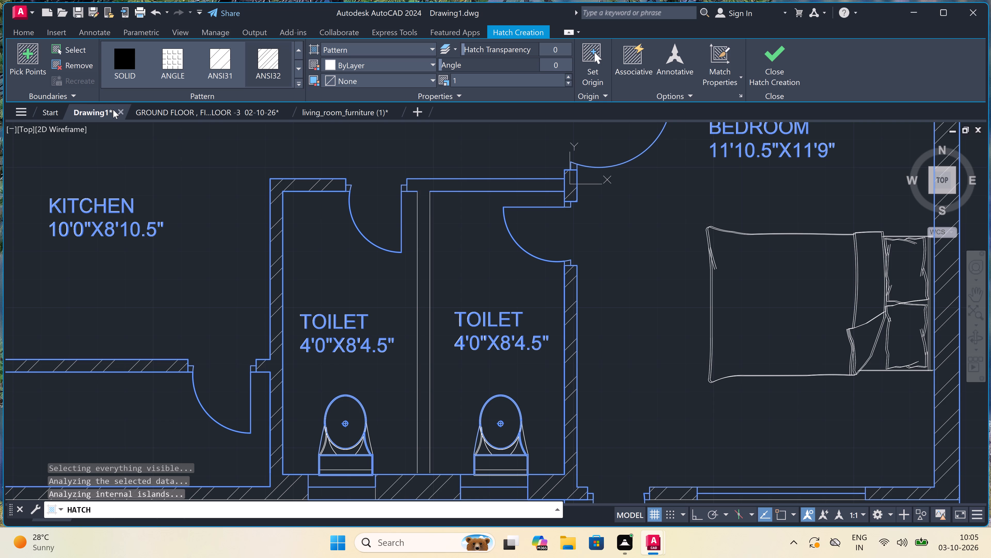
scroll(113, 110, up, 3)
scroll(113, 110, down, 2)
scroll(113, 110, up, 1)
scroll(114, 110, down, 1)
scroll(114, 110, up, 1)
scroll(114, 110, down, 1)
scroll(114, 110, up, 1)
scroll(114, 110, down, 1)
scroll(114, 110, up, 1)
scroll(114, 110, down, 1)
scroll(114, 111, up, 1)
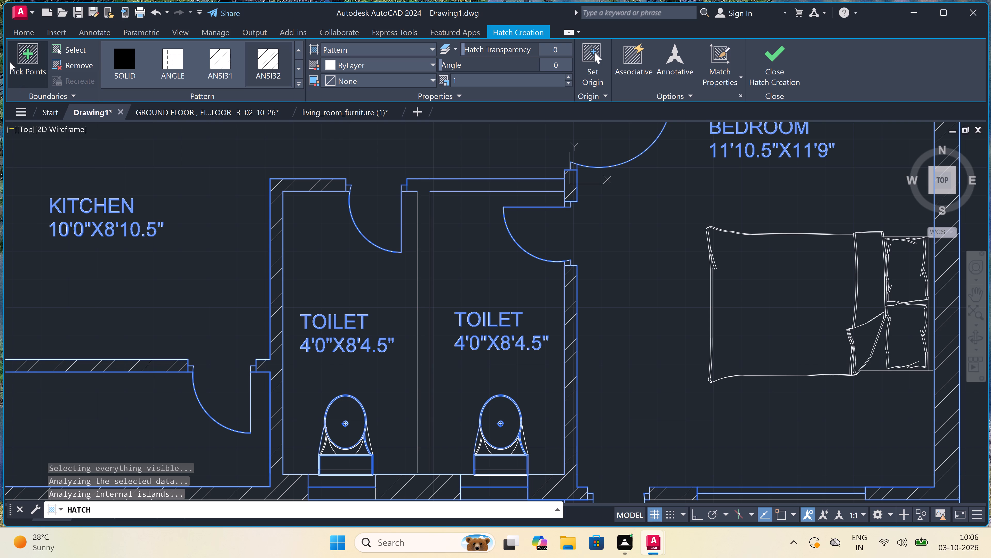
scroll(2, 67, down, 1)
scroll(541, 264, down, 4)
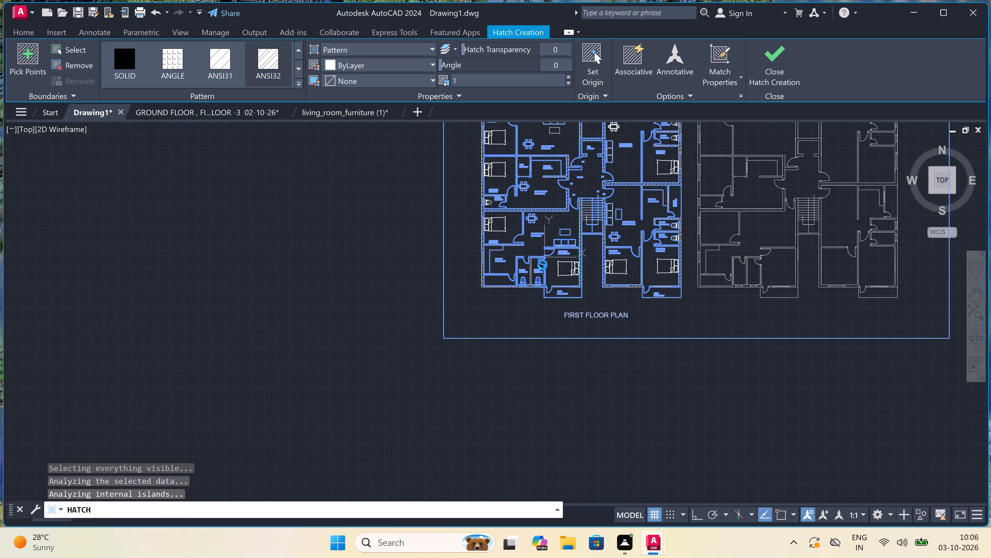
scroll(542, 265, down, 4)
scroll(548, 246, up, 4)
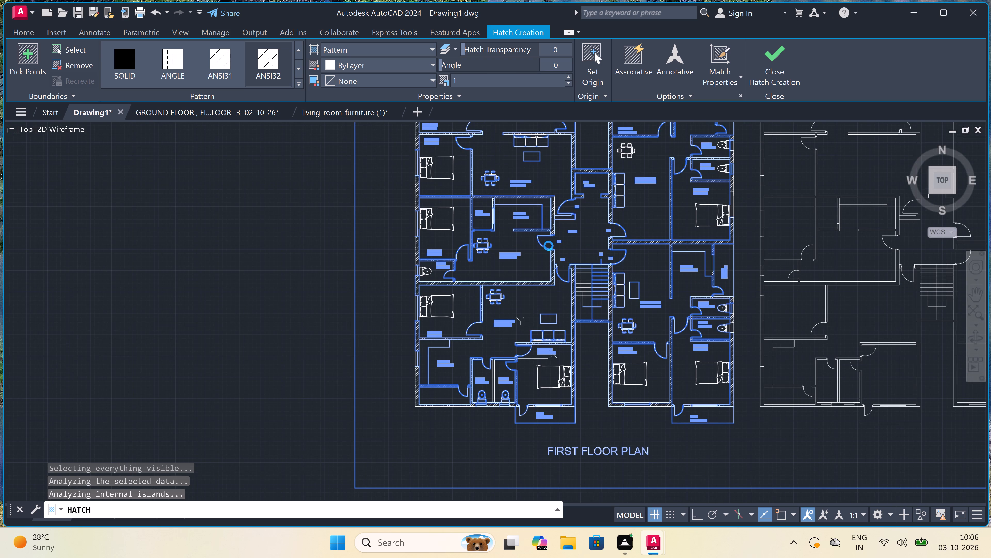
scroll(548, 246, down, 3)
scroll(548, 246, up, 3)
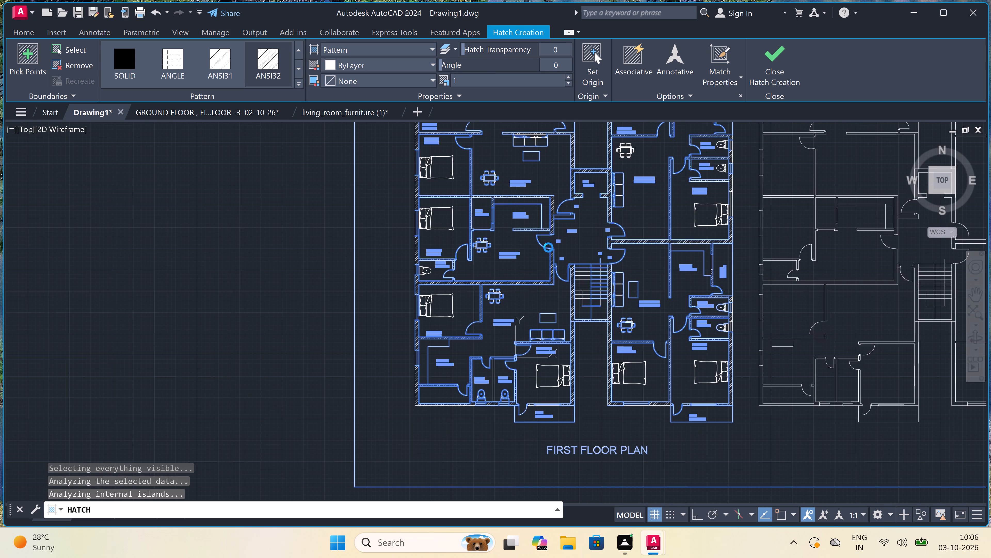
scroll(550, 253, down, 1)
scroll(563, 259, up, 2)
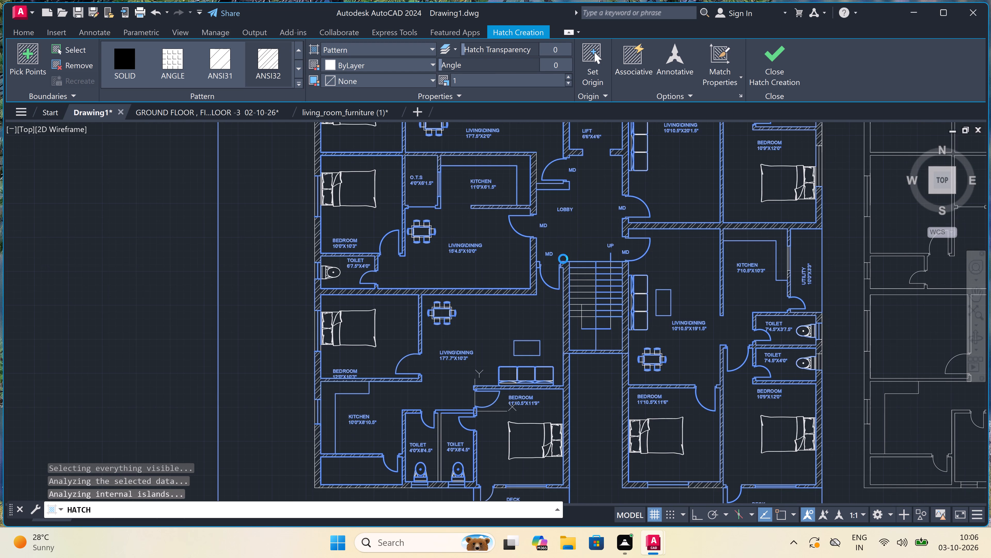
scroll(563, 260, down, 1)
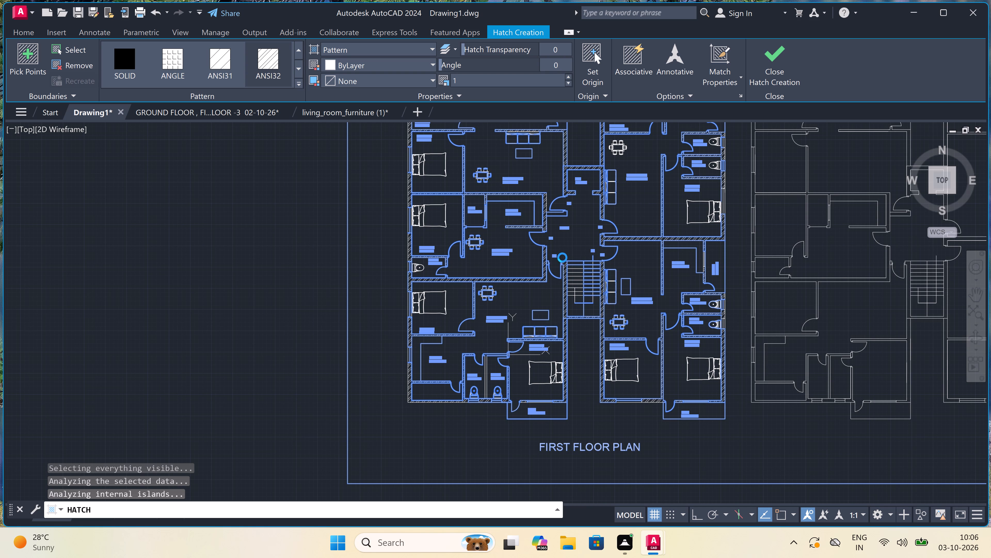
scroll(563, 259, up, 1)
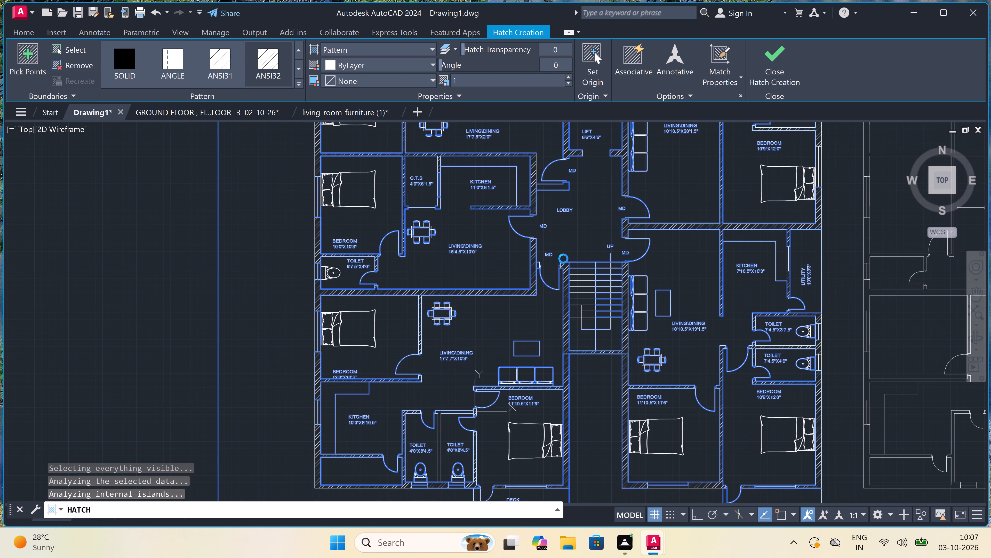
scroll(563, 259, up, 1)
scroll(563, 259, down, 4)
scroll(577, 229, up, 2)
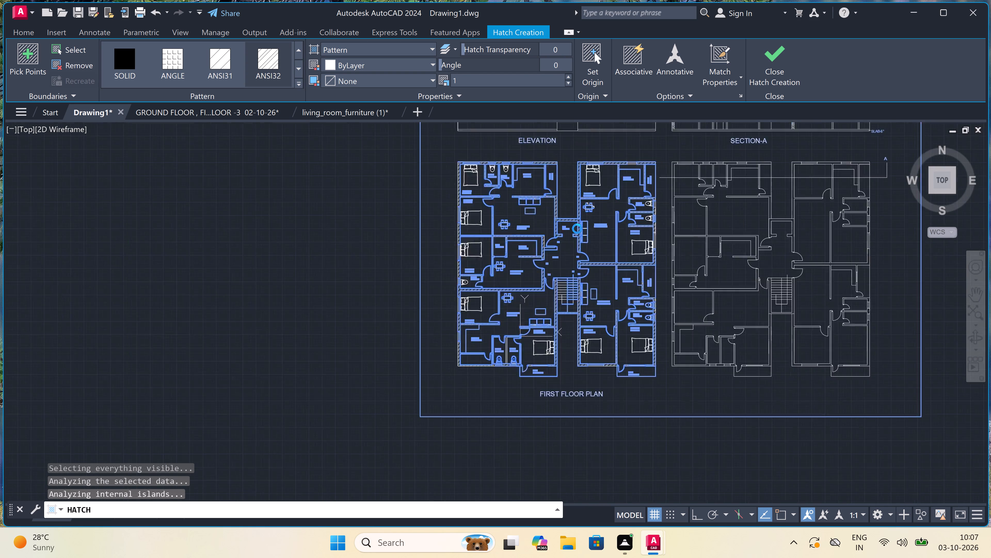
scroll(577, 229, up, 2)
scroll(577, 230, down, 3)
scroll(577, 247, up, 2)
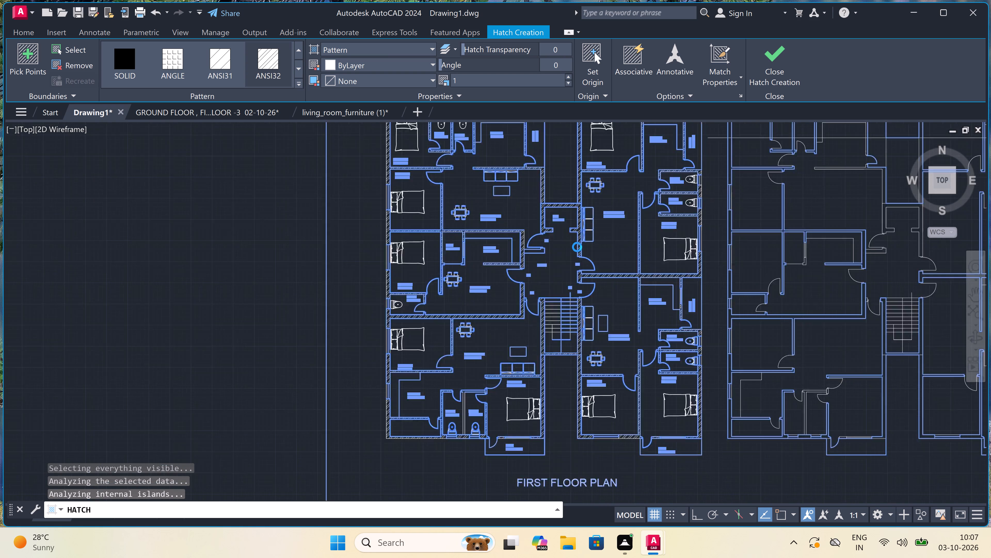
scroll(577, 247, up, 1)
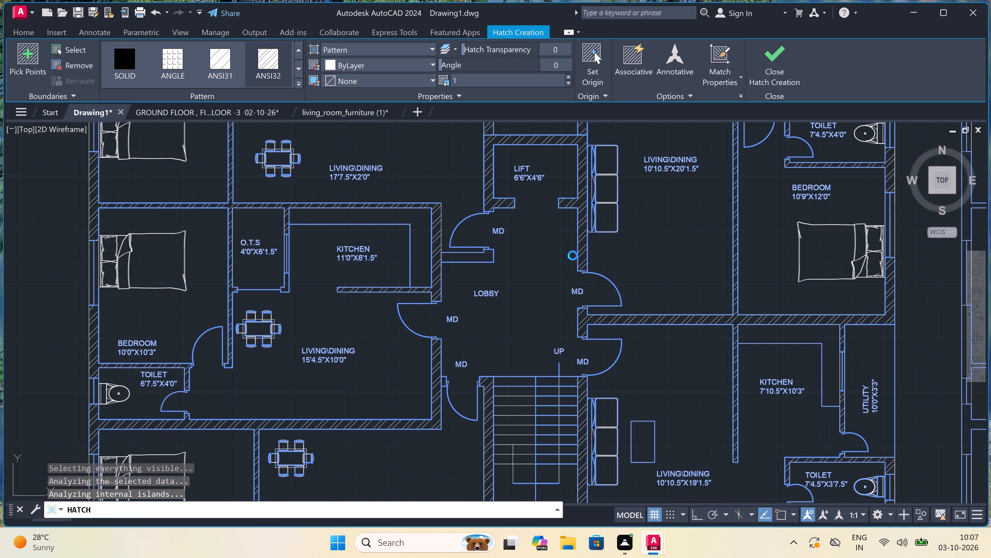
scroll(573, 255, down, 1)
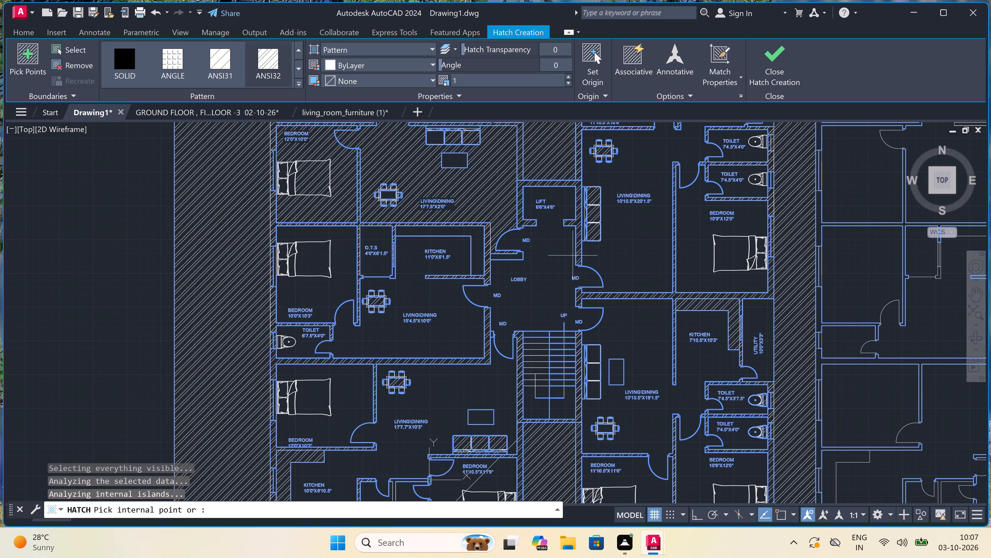
Undo the last hatch pick, which floods the lobby, the living/dining areas and the space around the plan.
scroll(573, 253, up, 1)
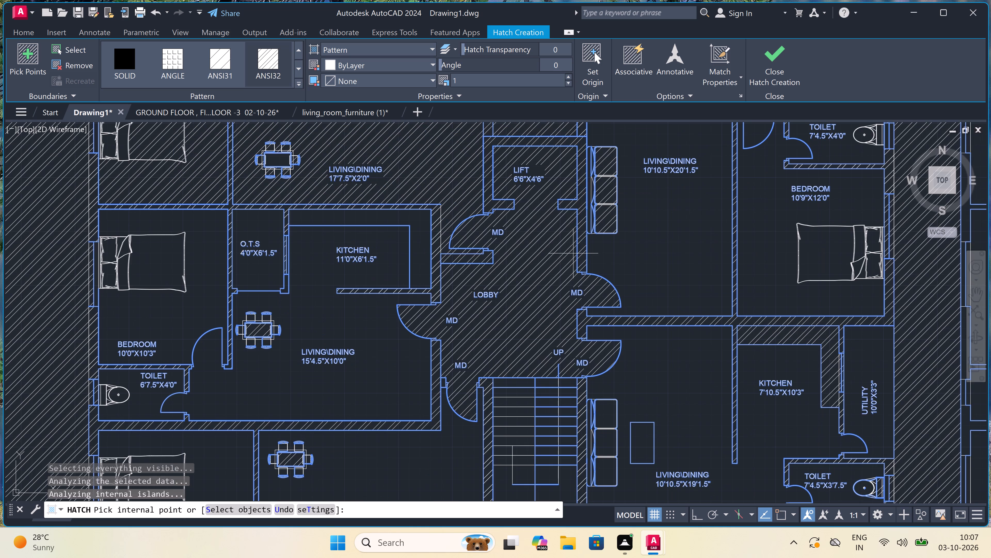
key(ctrl+z)
Pick the short lobby wall stub between the 11'0"X6'1.5" kitchen wall and the MD door below the lift as a hatch area.
scroll(573, 248, down, 1)
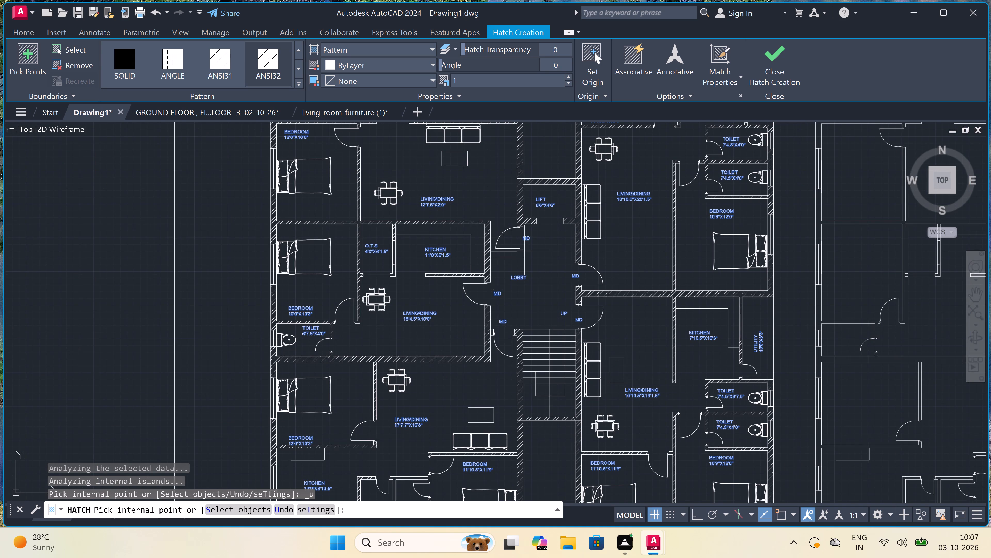
scroll(514, 252, up, 2)
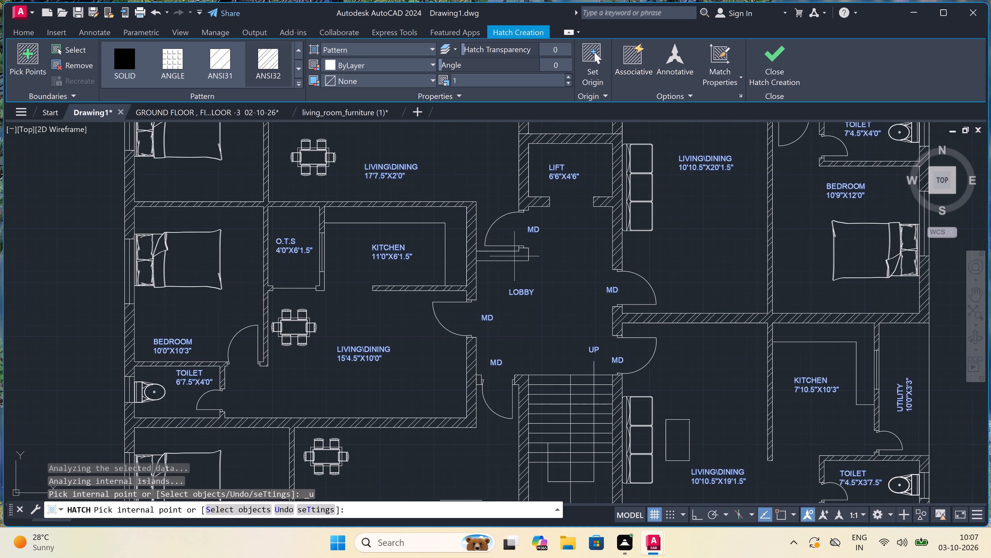
scroll(514, 257, up, 1)
click(514, 257)
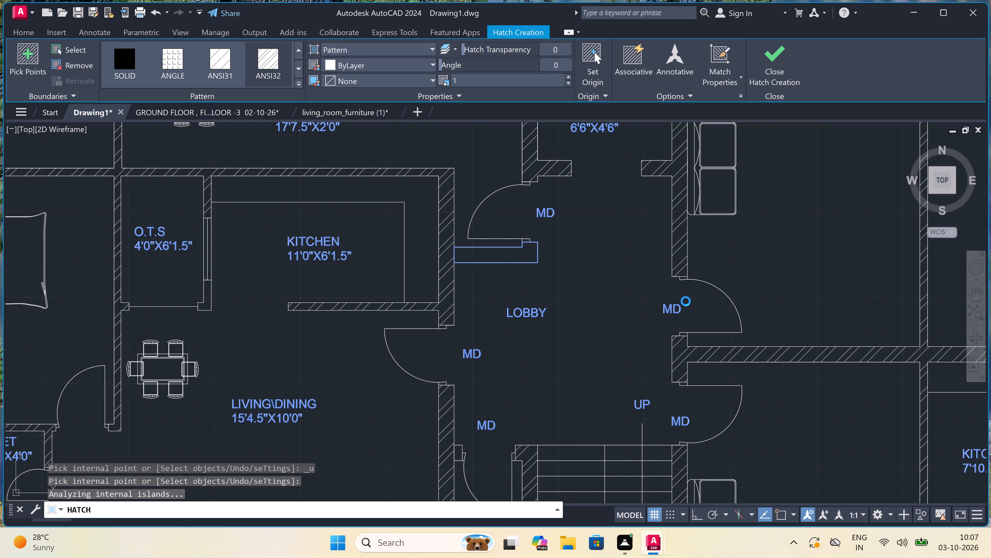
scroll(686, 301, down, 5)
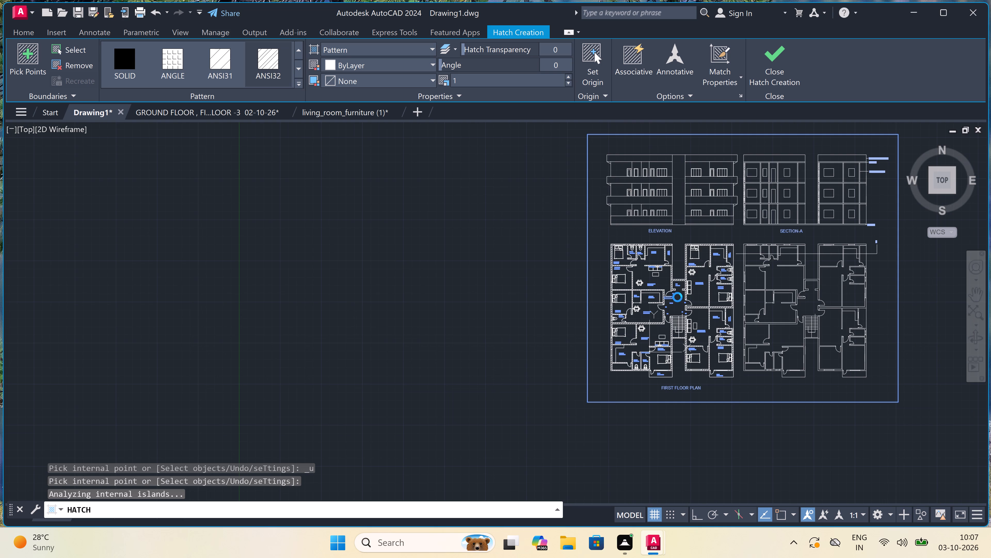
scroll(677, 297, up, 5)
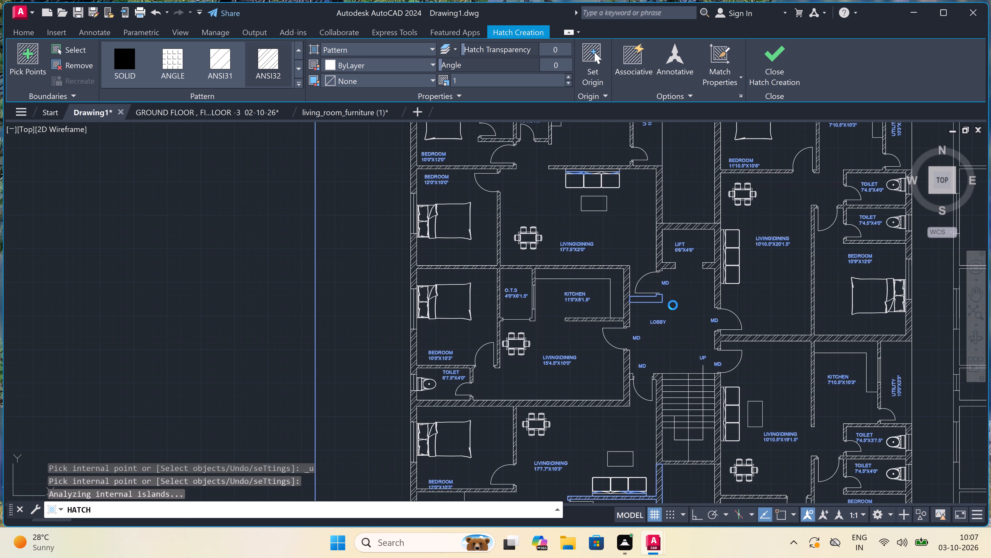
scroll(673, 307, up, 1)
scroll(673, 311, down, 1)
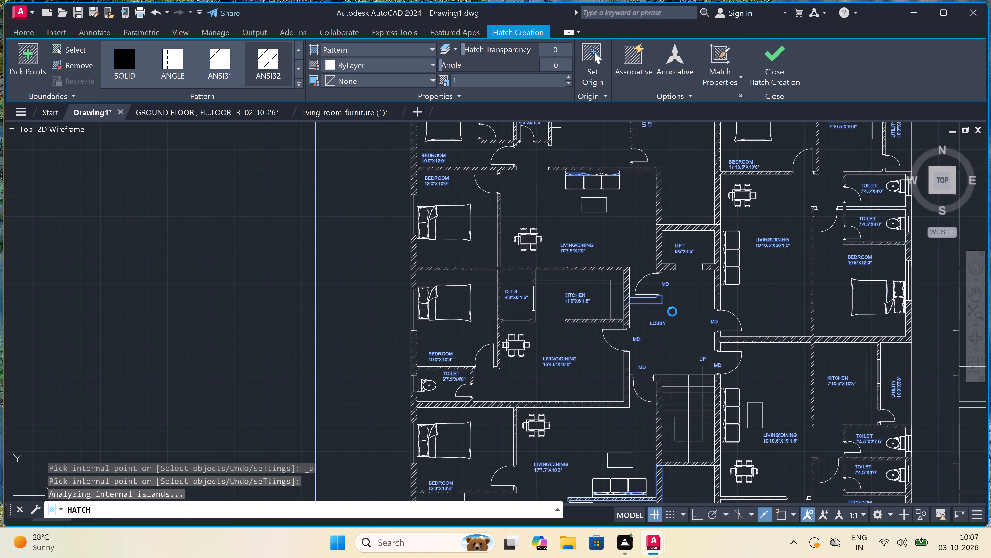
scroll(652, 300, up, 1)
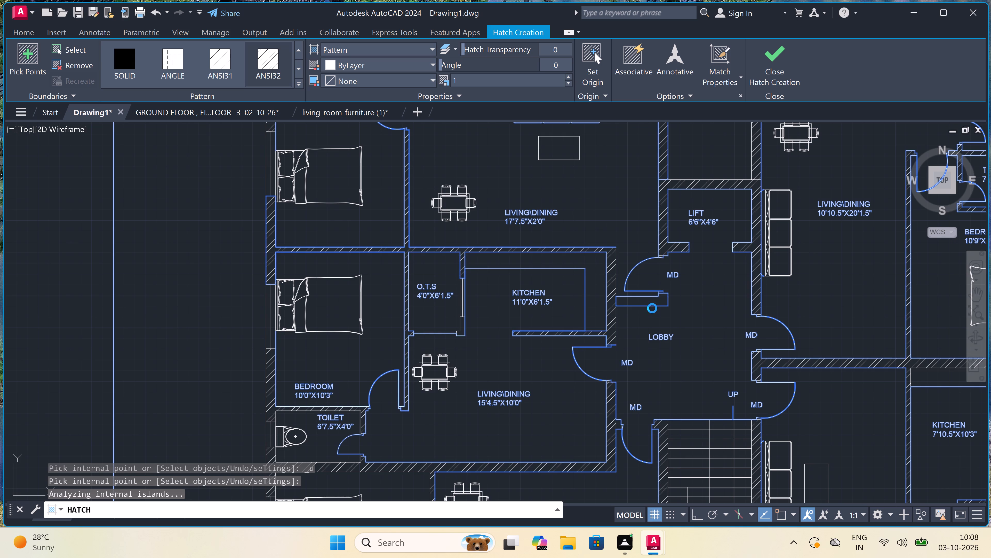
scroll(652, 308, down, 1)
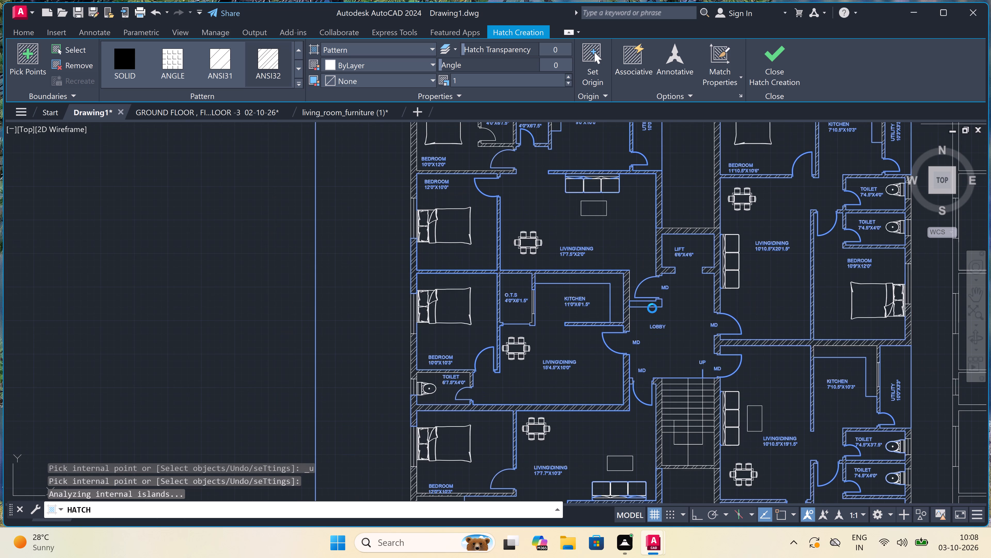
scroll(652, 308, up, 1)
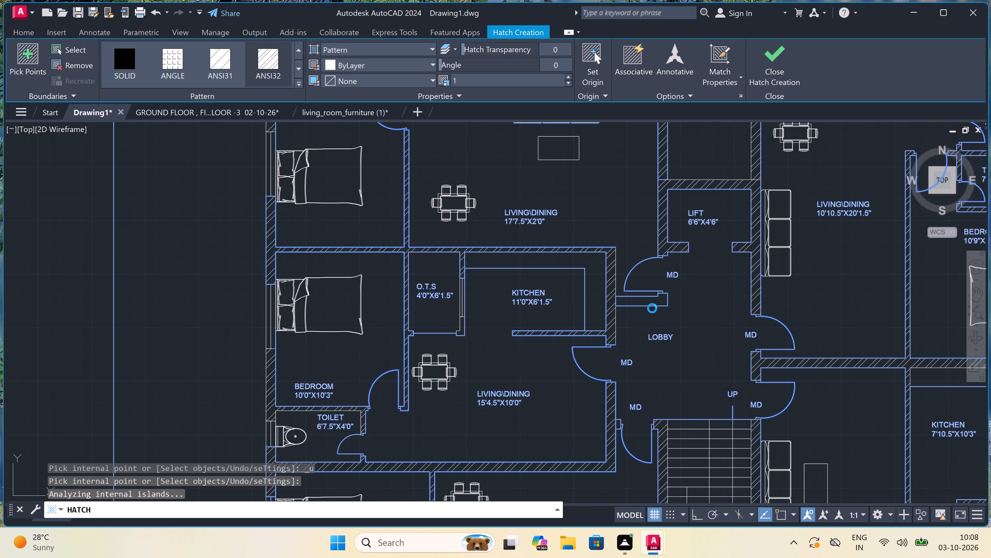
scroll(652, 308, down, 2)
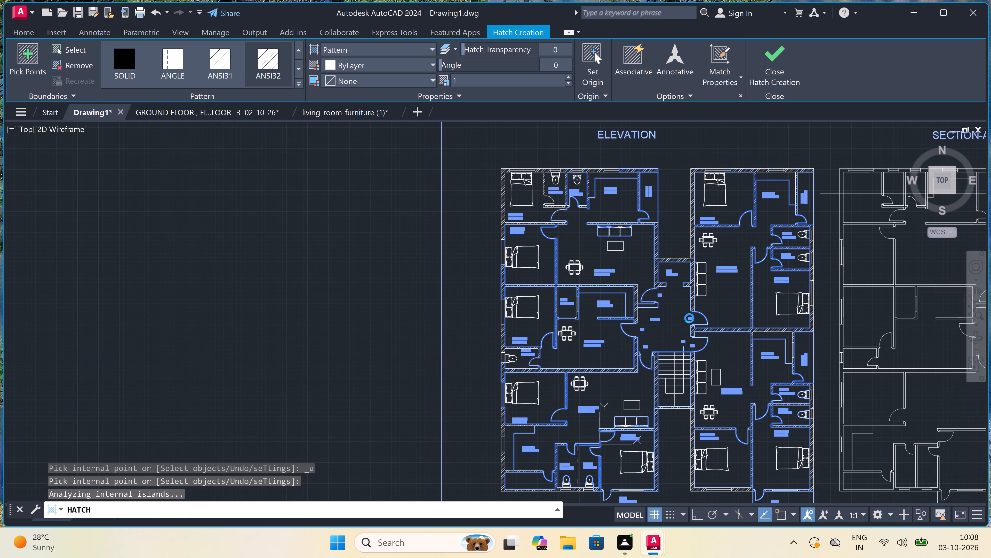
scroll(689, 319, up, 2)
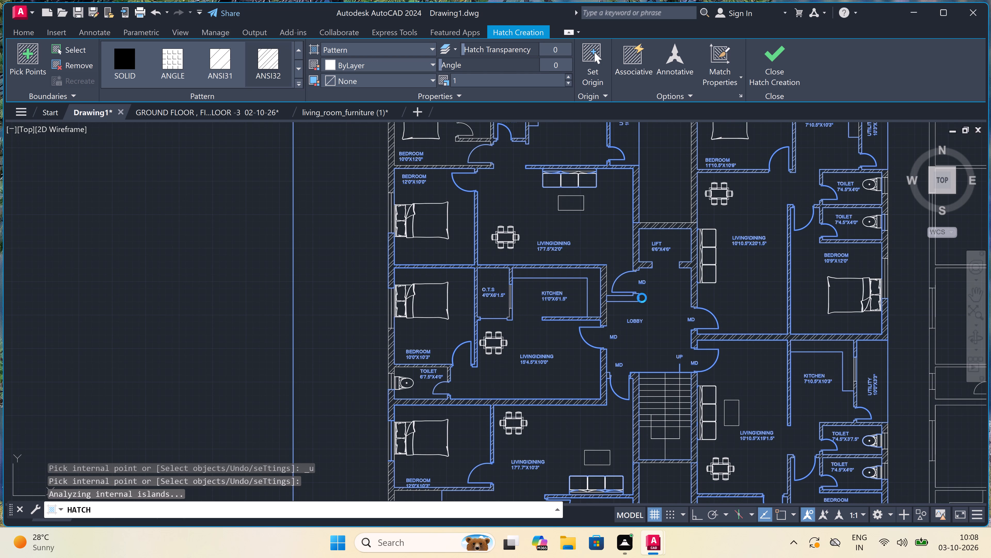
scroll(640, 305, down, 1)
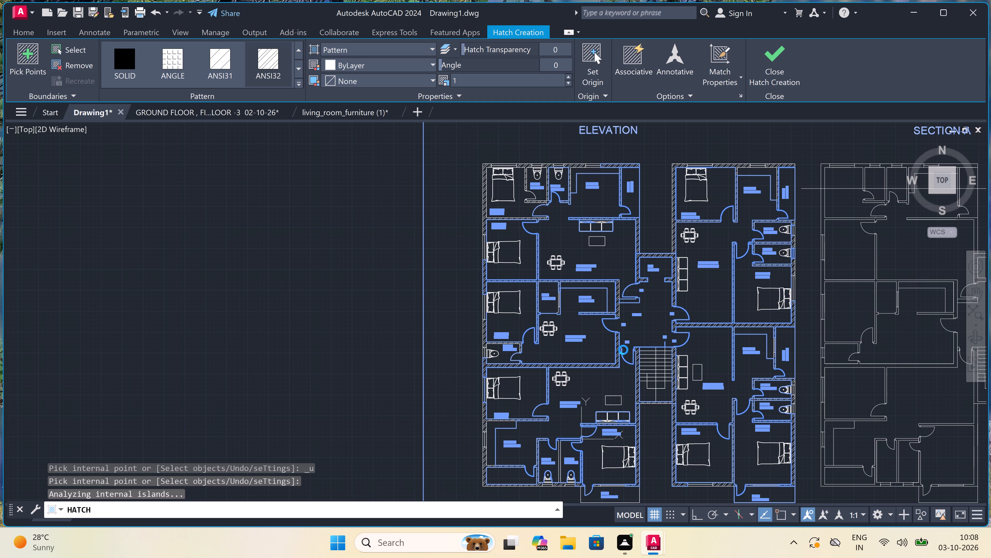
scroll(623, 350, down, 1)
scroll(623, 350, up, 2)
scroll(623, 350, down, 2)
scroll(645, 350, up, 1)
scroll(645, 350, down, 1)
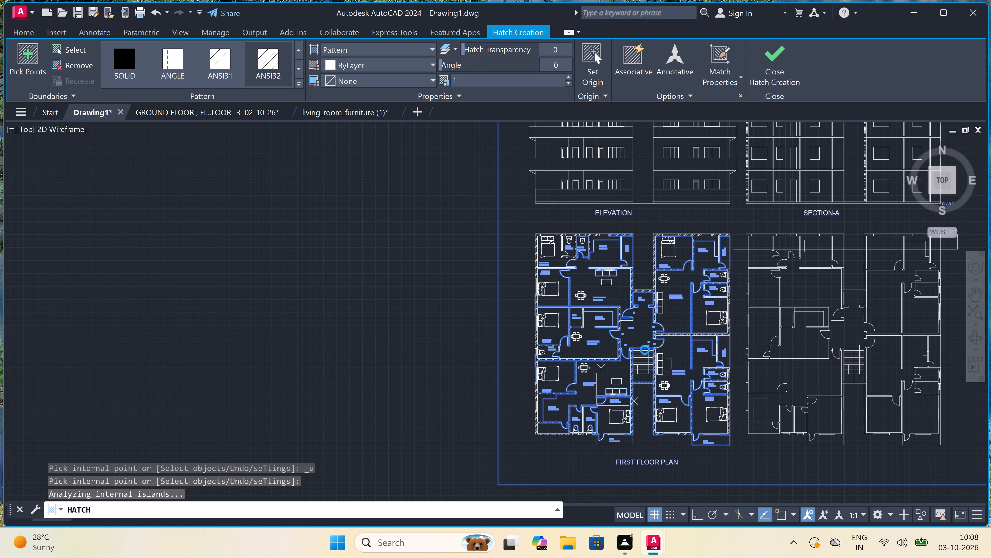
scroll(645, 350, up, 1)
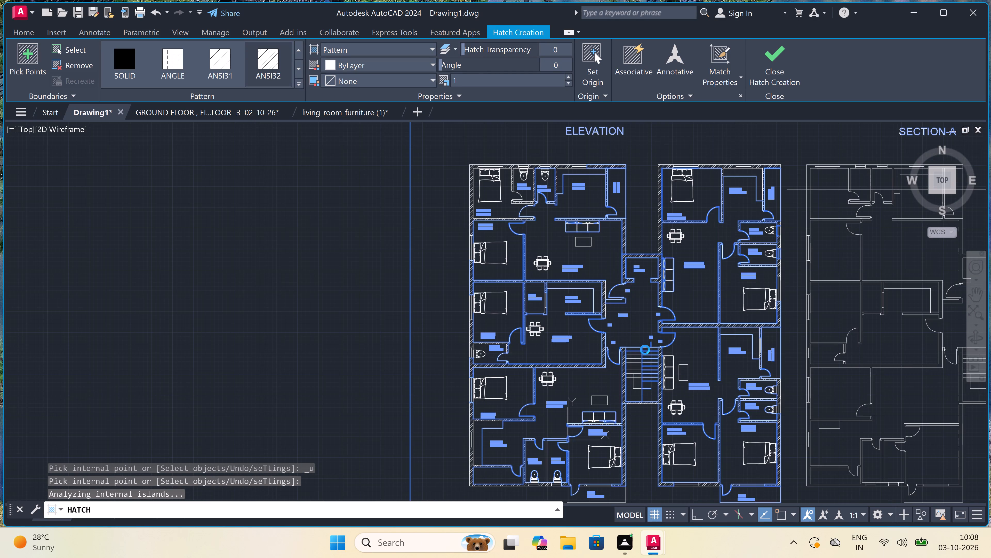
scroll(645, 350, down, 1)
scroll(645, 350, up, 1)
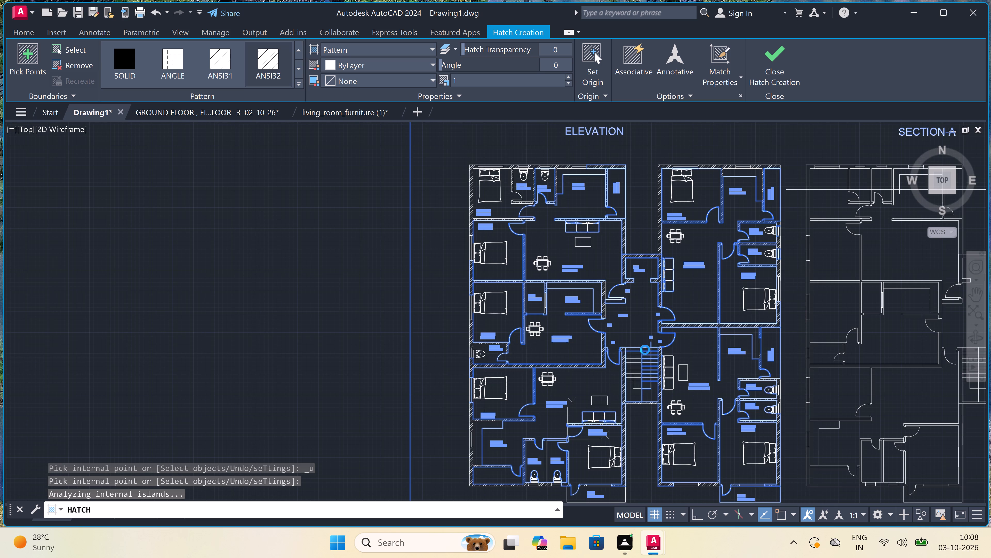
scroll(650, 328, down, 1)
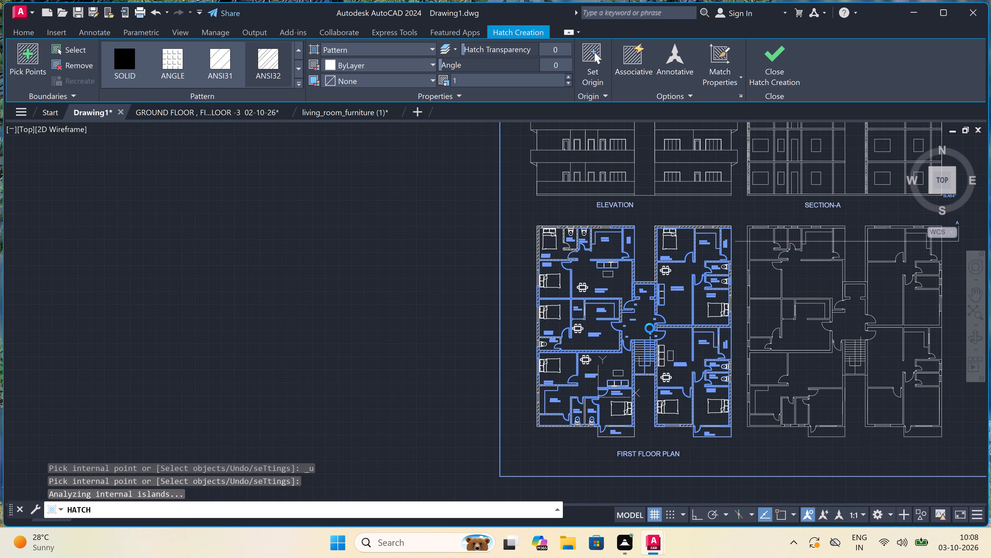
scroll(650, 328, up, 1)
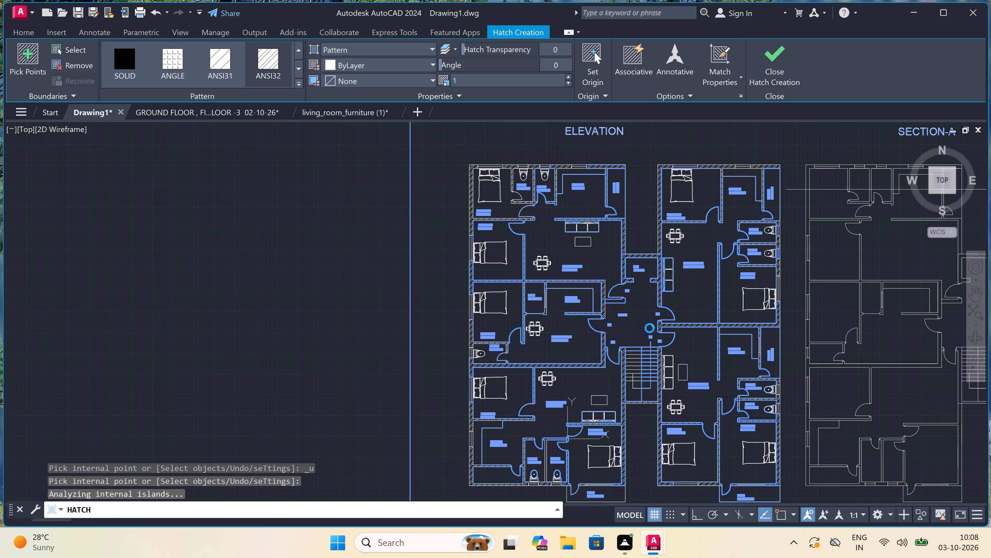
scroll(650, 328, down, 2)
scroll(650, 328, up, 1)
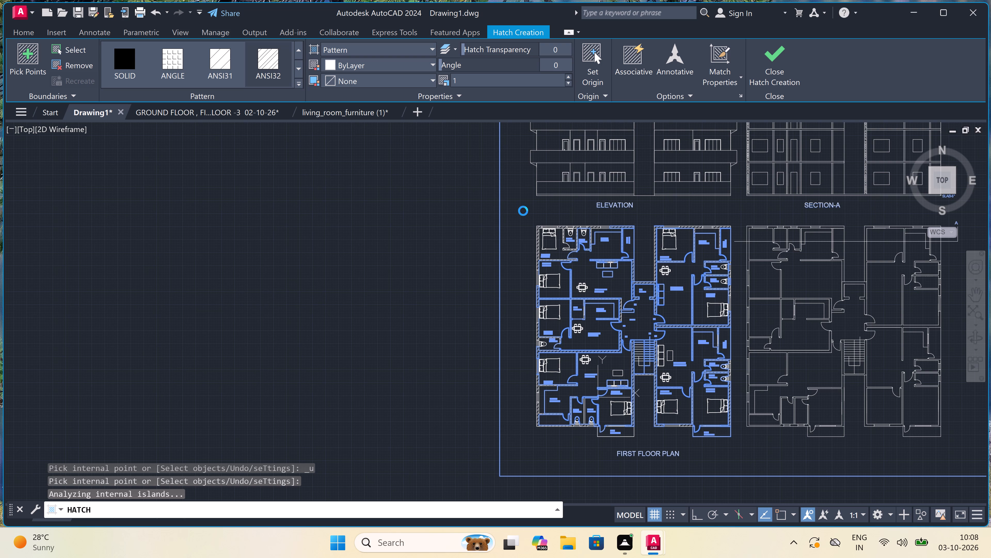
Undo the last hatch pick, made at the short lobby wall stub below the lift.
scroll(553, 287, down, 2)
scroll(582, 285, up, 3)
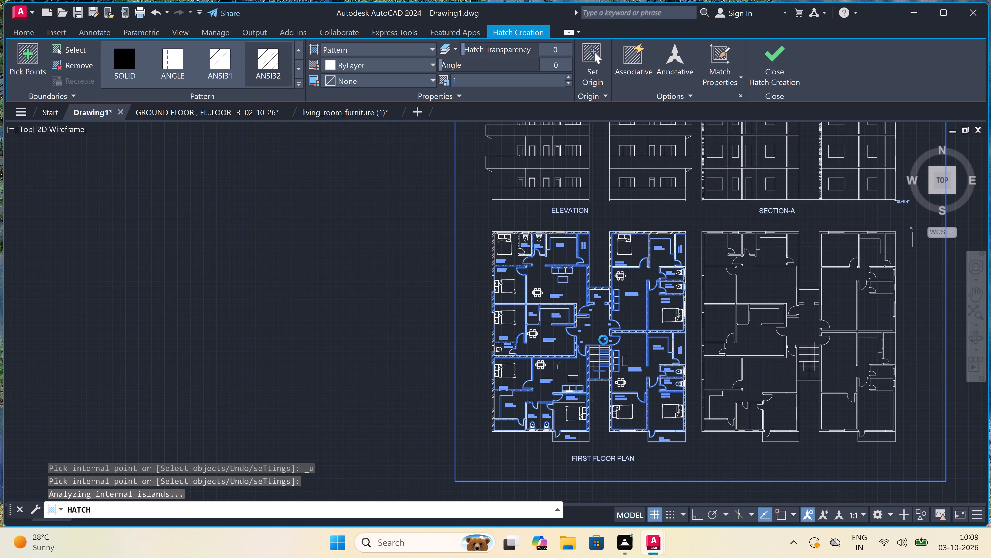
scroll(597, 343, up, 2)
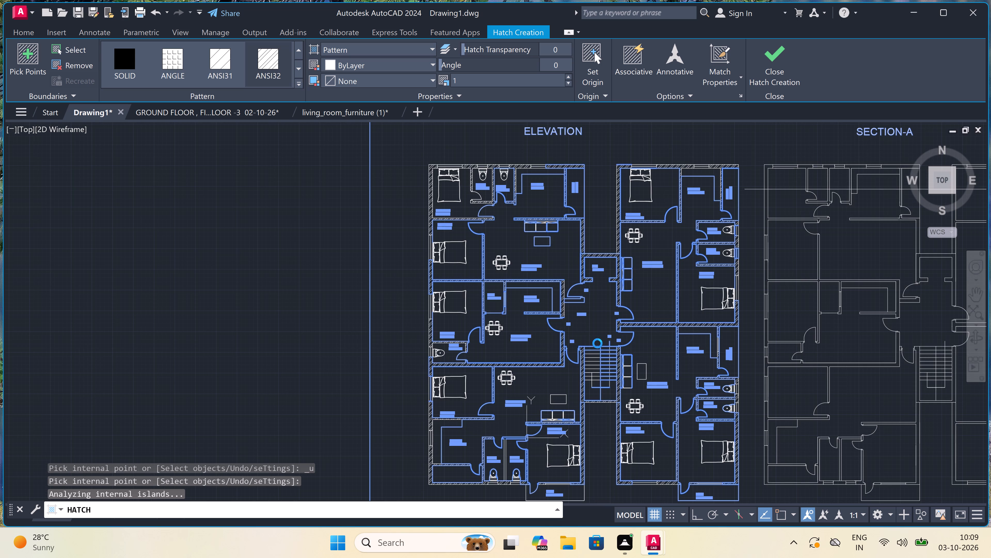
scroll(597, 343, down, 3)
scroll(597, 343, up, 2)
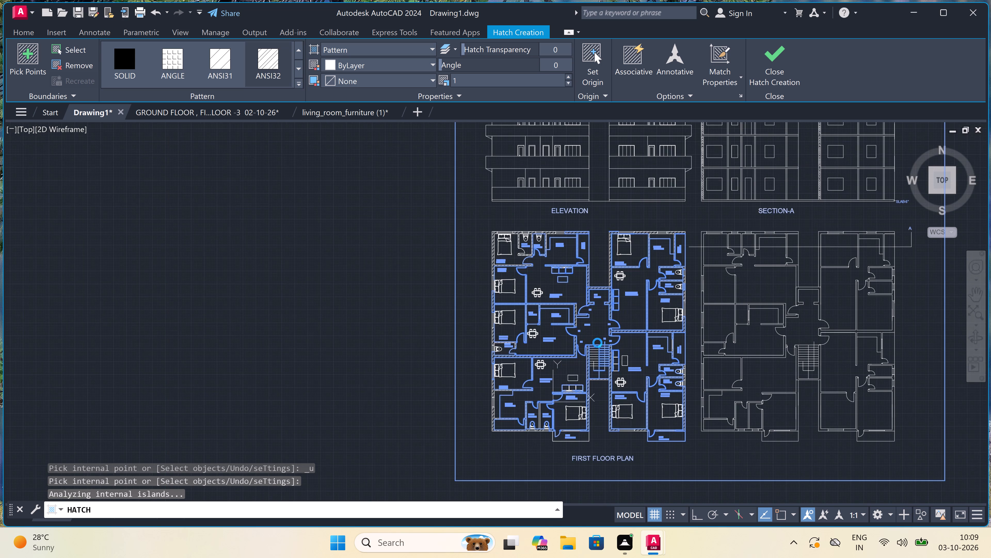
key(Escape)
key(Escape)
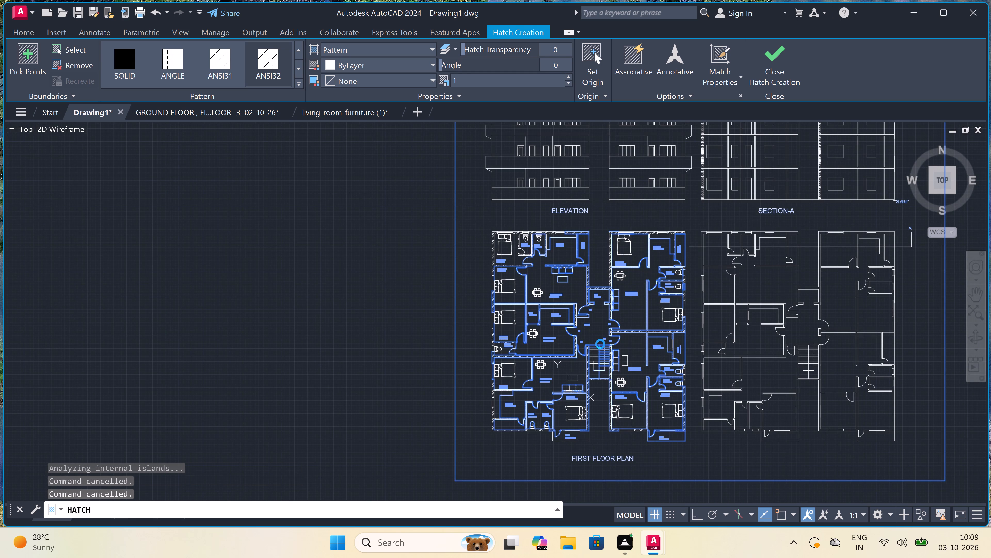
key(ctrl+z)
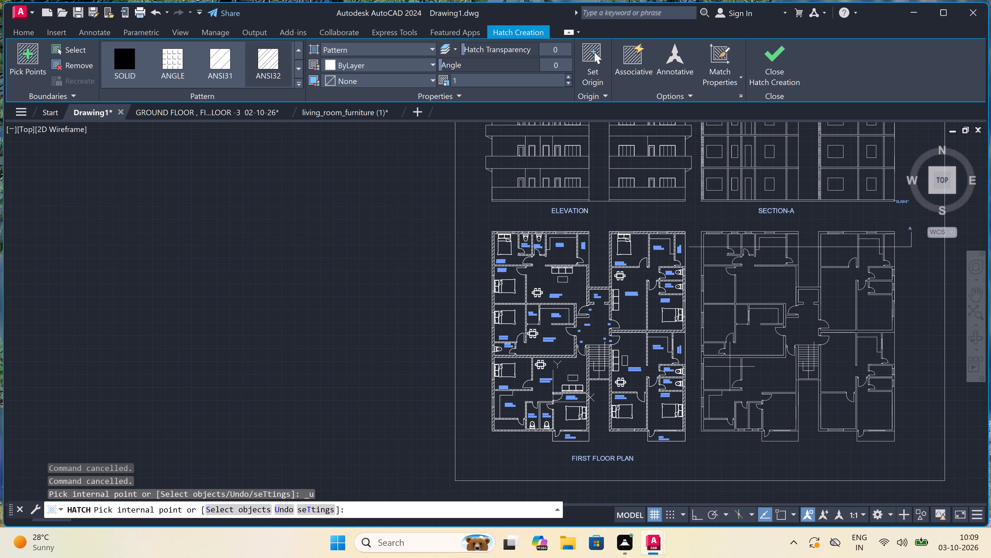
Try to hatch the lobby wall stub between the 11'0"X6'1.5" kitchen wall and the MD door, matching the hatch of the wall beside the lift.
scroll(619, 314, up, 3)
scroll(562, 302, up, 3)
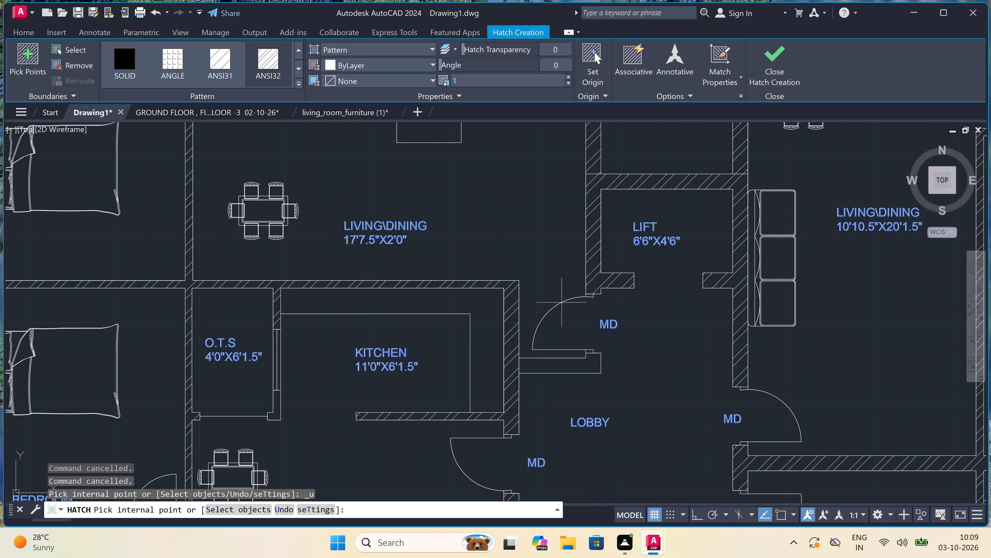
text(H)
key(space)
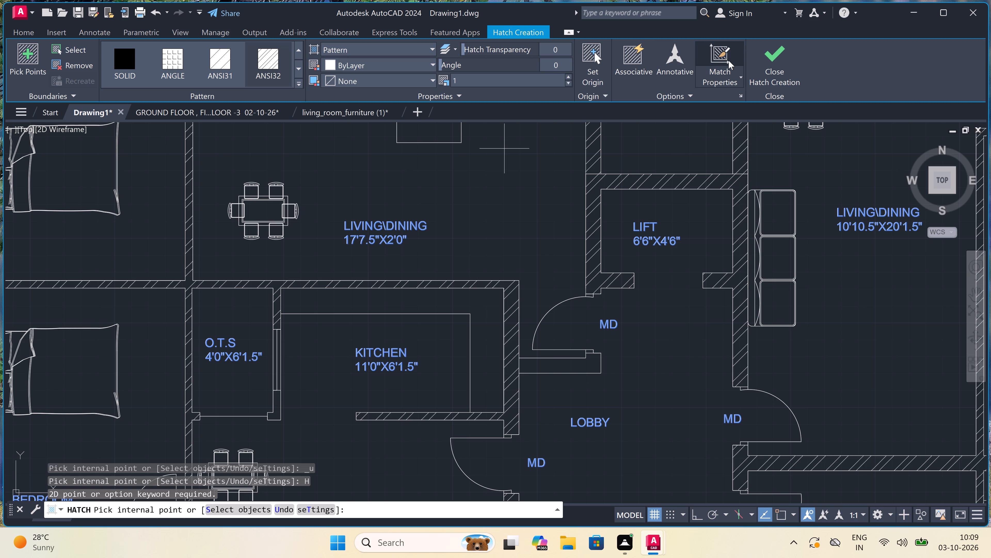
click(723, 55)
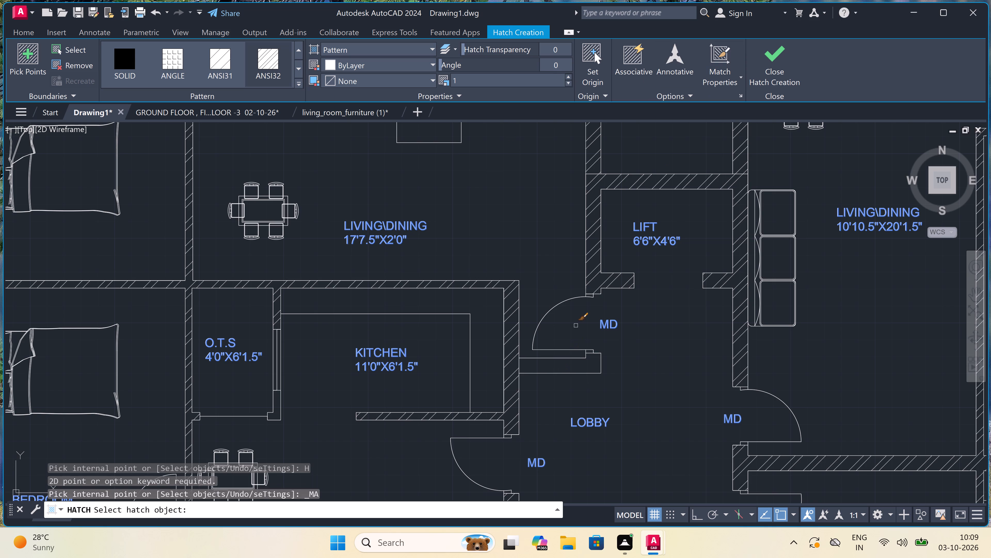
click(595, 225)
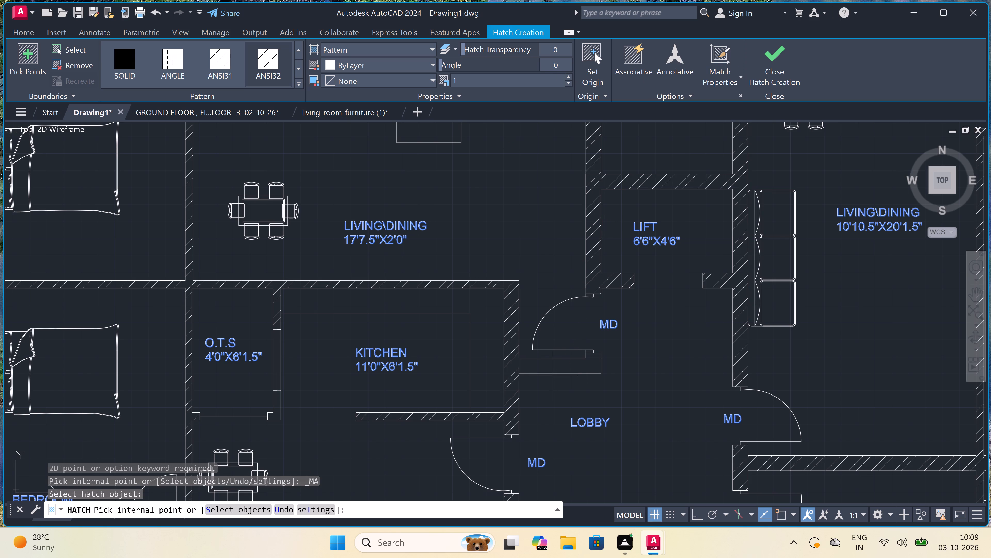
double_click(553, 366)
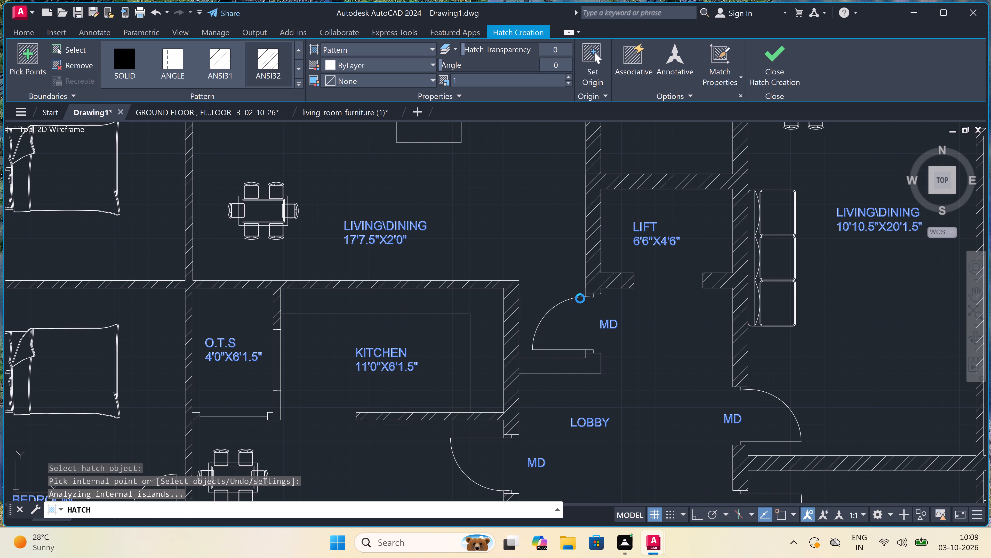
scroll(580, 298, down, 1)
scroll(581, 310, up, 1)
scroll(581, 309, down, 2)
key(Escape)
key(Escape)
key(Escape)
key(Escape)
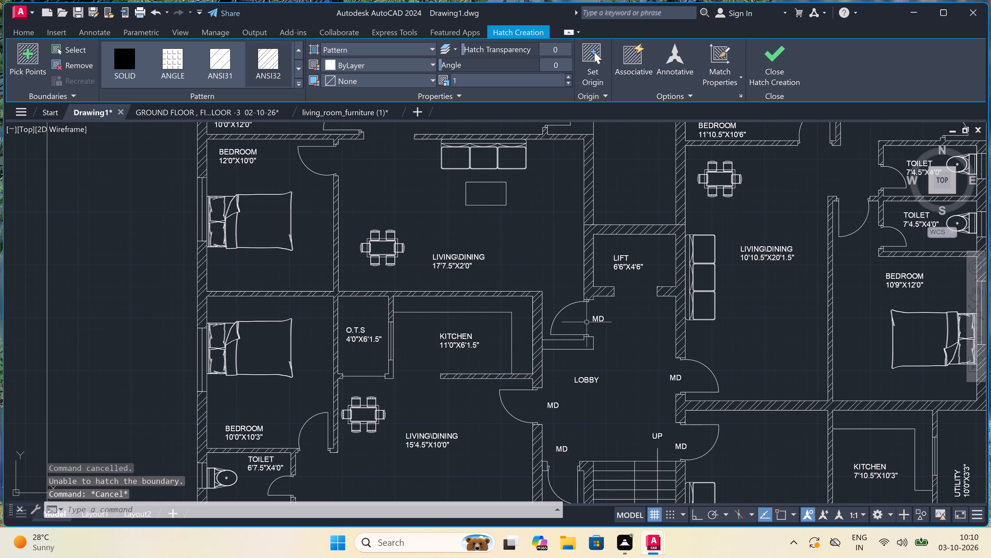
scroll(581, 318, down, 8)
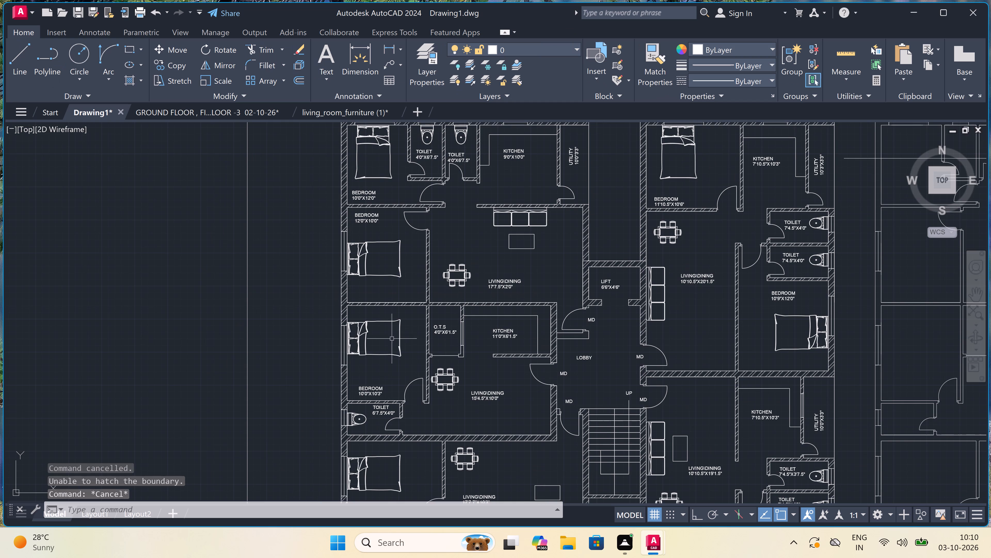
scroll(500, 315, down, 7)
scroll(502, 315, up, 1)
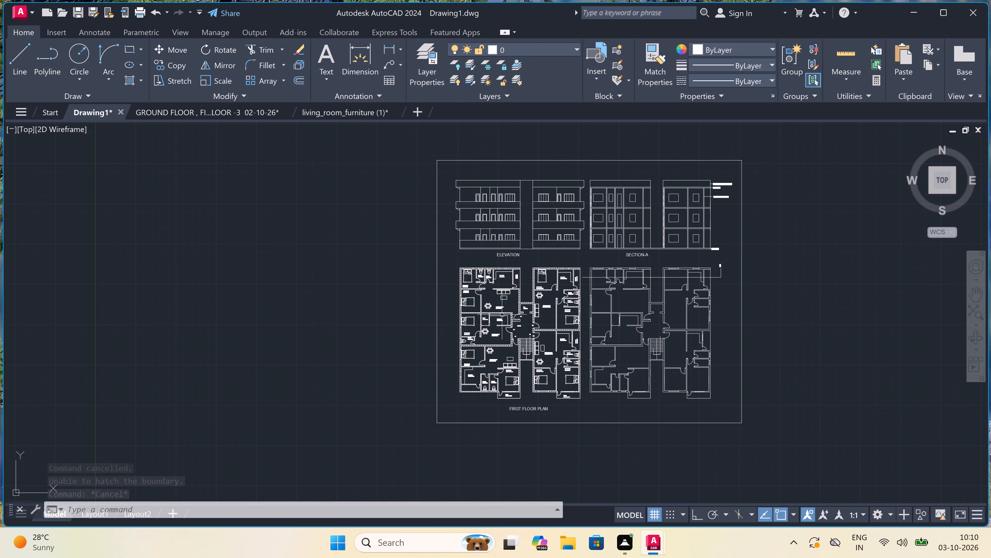
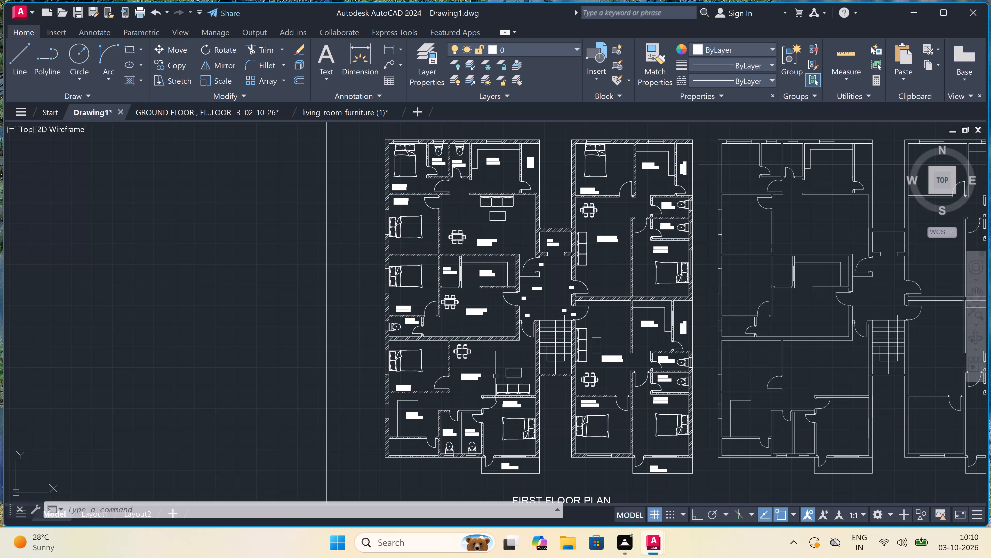
Hatch the lobby wall stub beside the 11'0"X6'1.5" kitchen, matching the hatch of the wall between the 15'4.5"X10'0" and 17'7.7"X10'3" living/dining rooms.
scroll(497, 354, down, 1)
scroll(482, 386, up, 2)
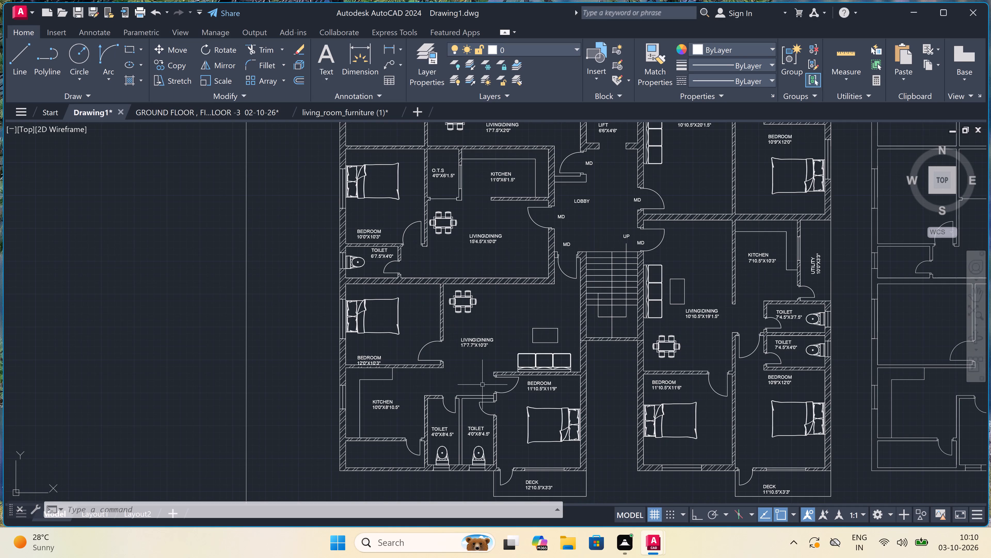
scroll(535, 367, down, 2)
scroll(507, 389, up, 2)
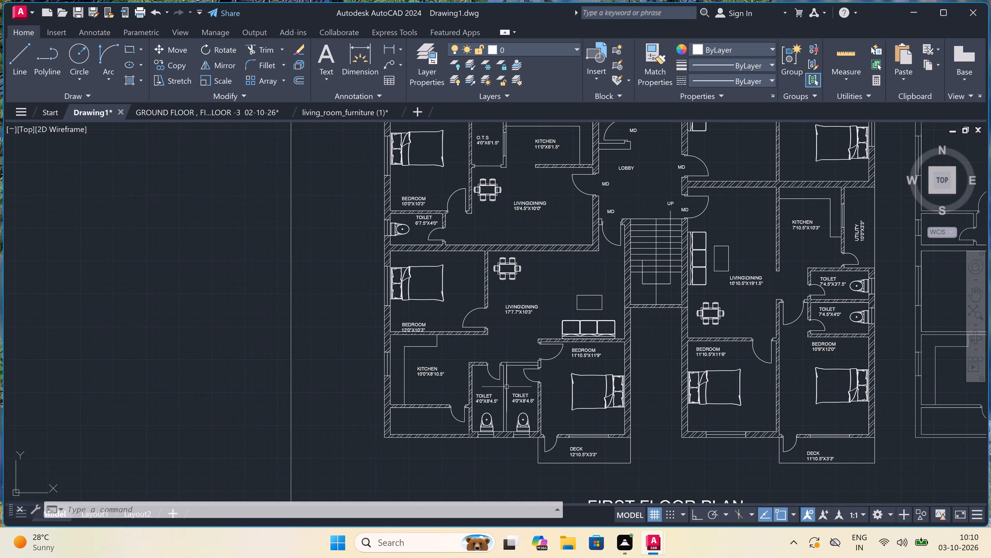
scroll(509, 374, up, 1)
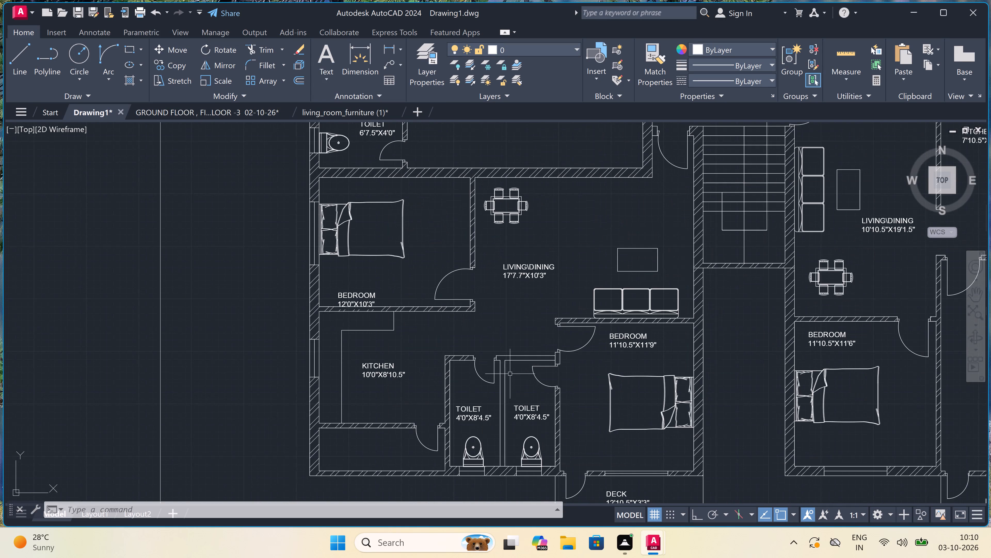
text(H)
key(space)
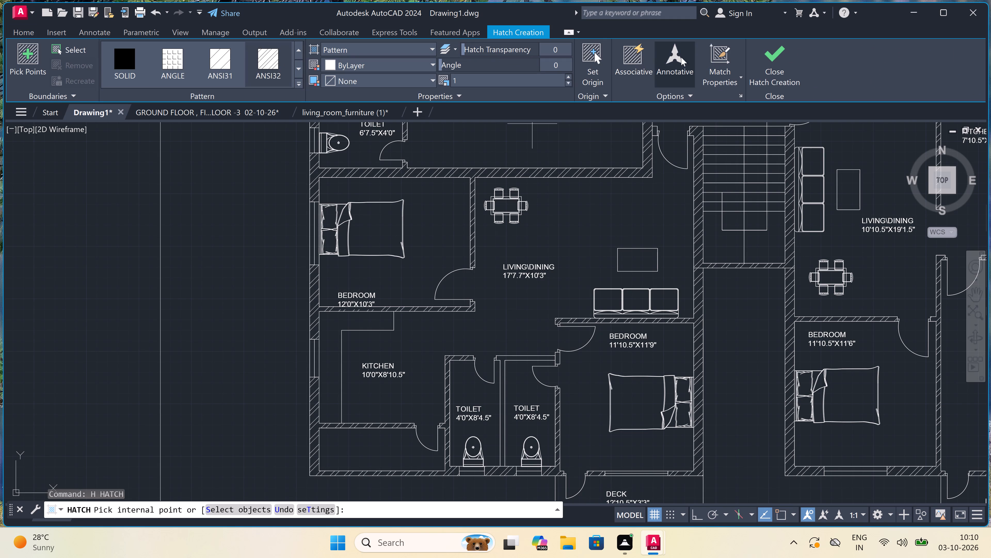
click(717, 56)
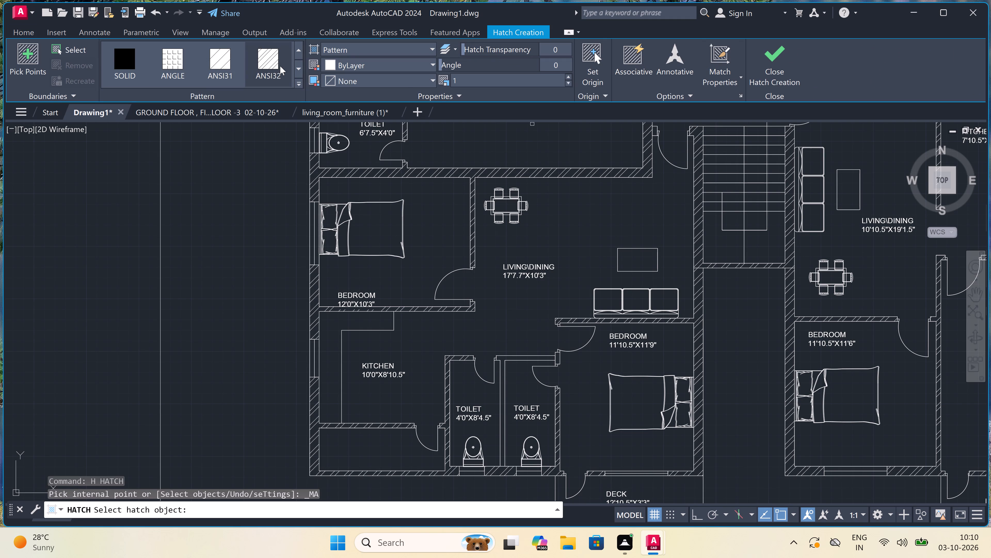
click(270, 57)
scroll(429, 288, down, 1)
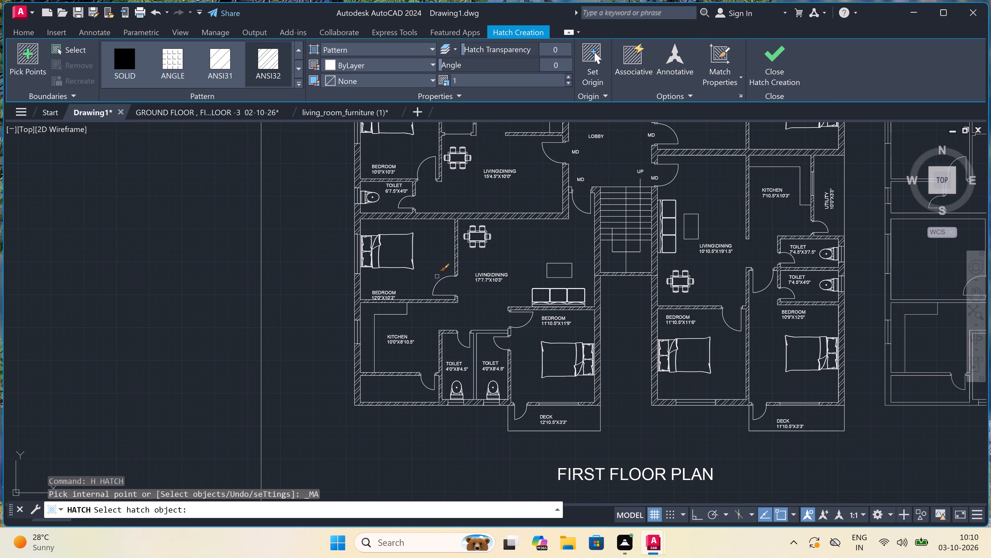
click(474, 215)
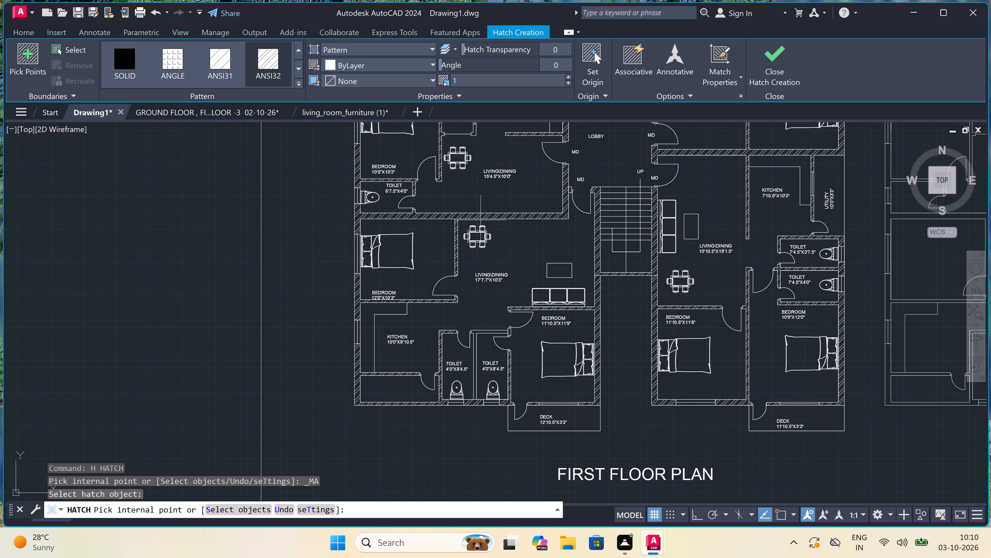
scroll(484, 218, down, 1)
scroll(519, 188, down, 1)
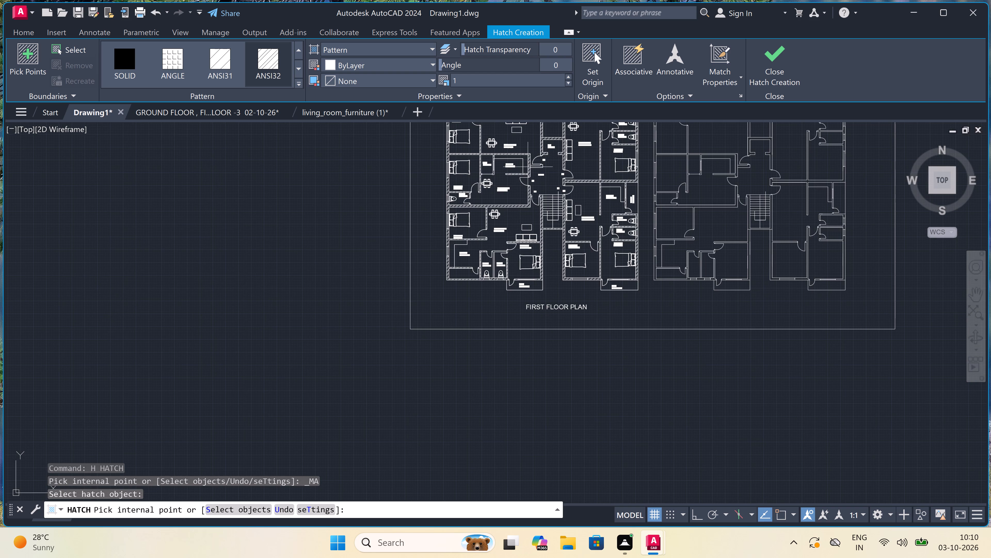
scroll(530, 162, up, 4)
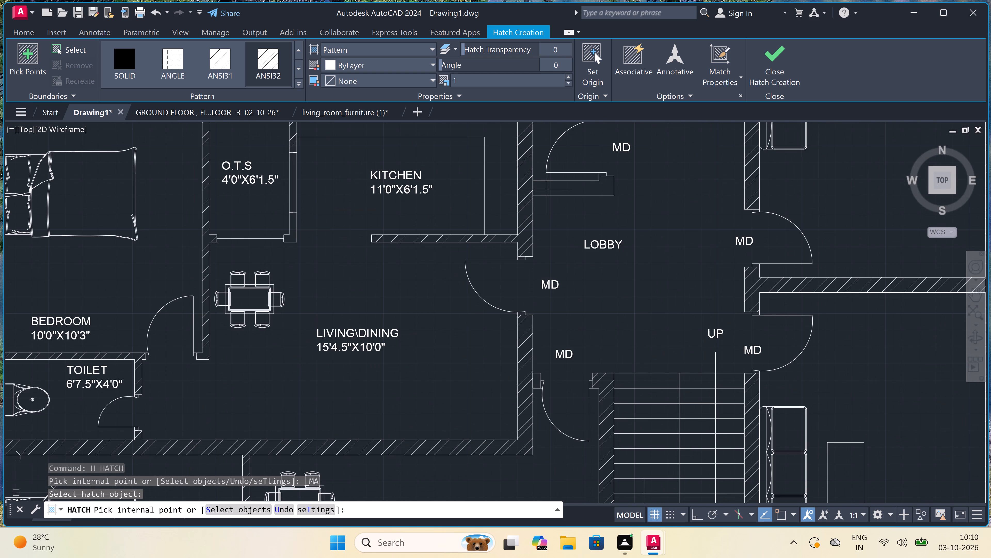
click(547, 190)
scroll(547, 191, down, 5)
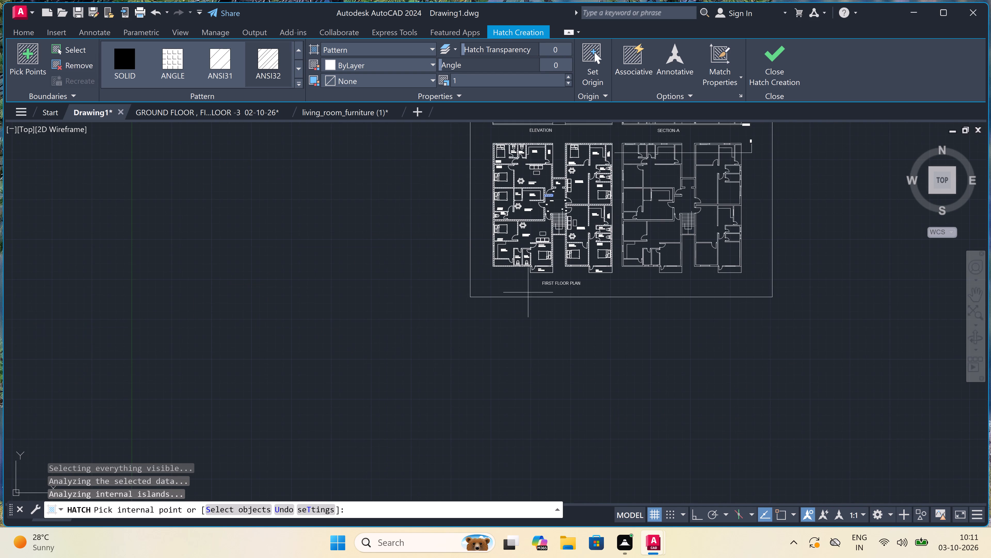
scroll(548, 259, down, 2)
key(Escape)
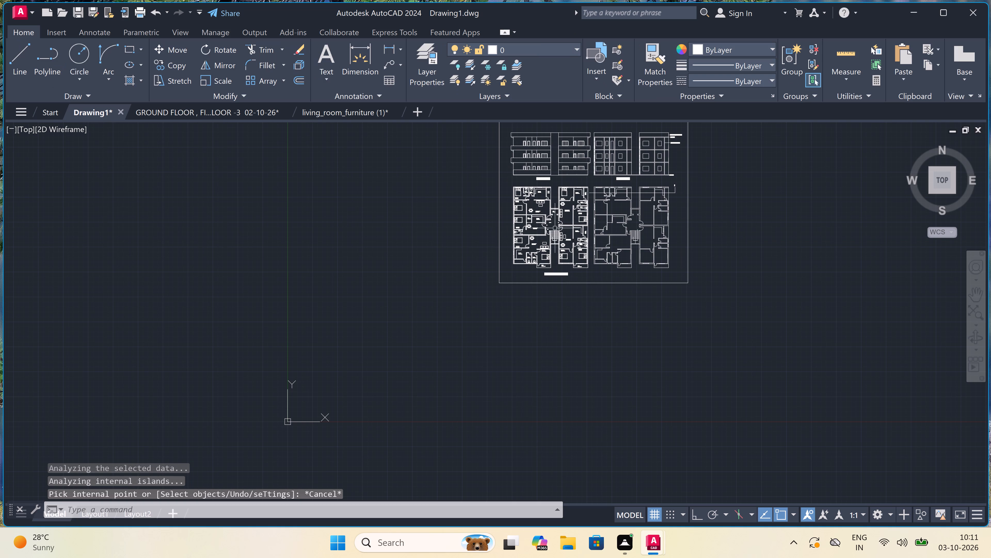
Examine the wall hatching across the first floor plan, including the lobby stub and the lower rooms.
scroll(547, 212, up, 2)
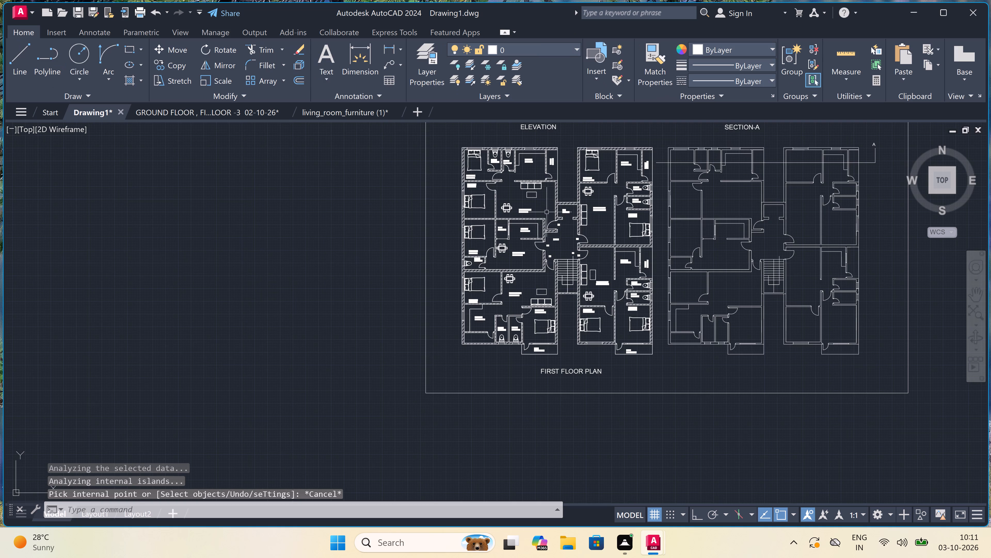
scroll(548, 261, up, 1)
scroll(548, 262, down, 1)
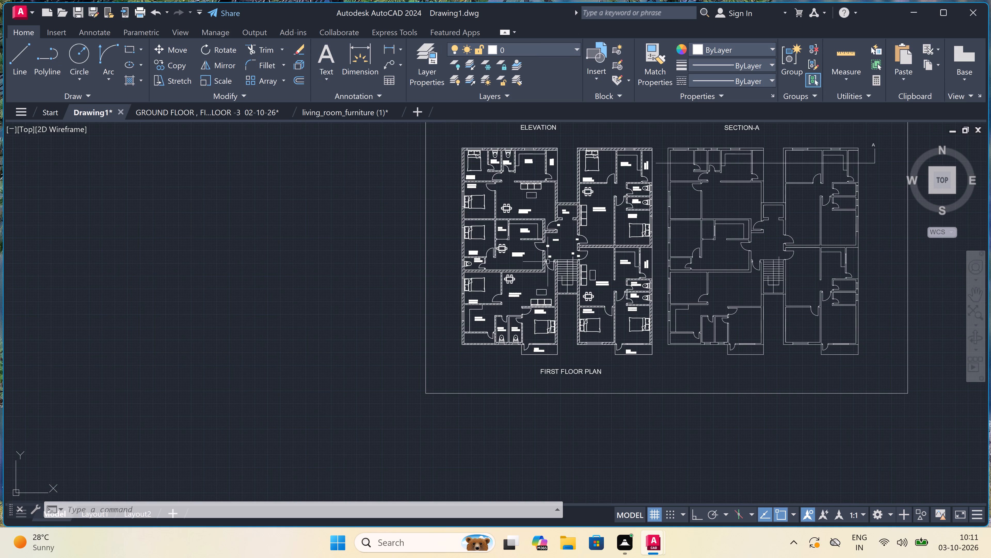
scroll(544, 281, up, 2)
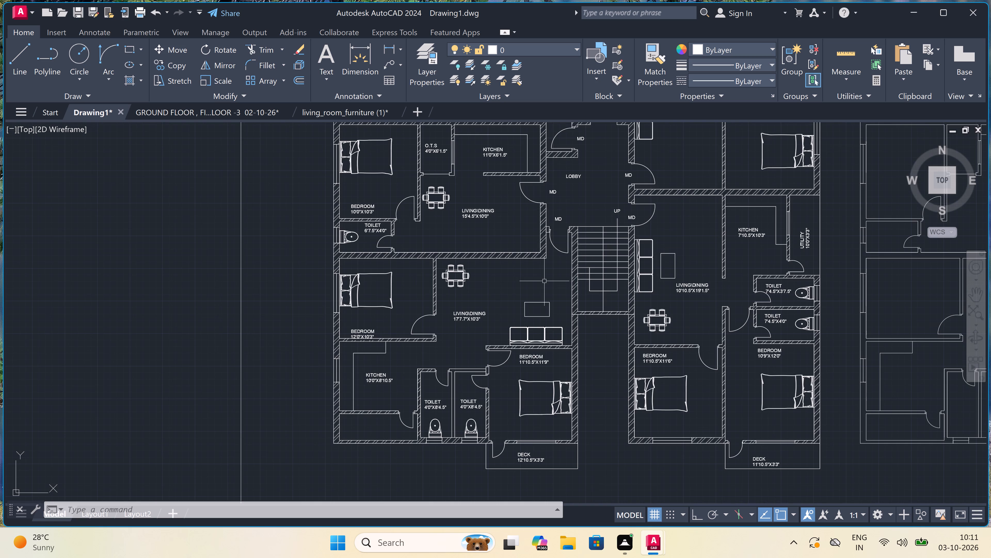
scroll(544, 281, down, 1)
scroll(544, 281, up, 1)
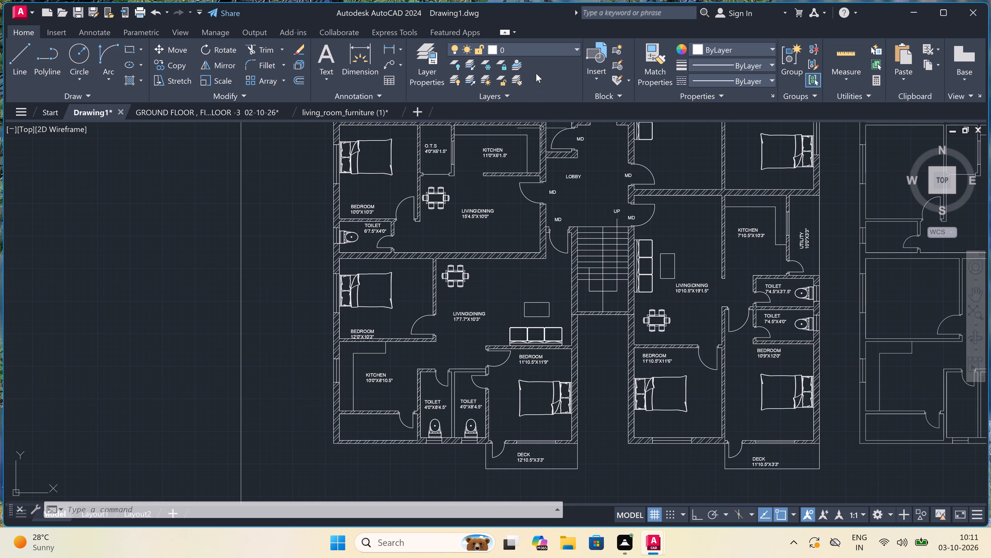
scroll(537, 73, down, 1)
scroll(542, 107, down, 1)
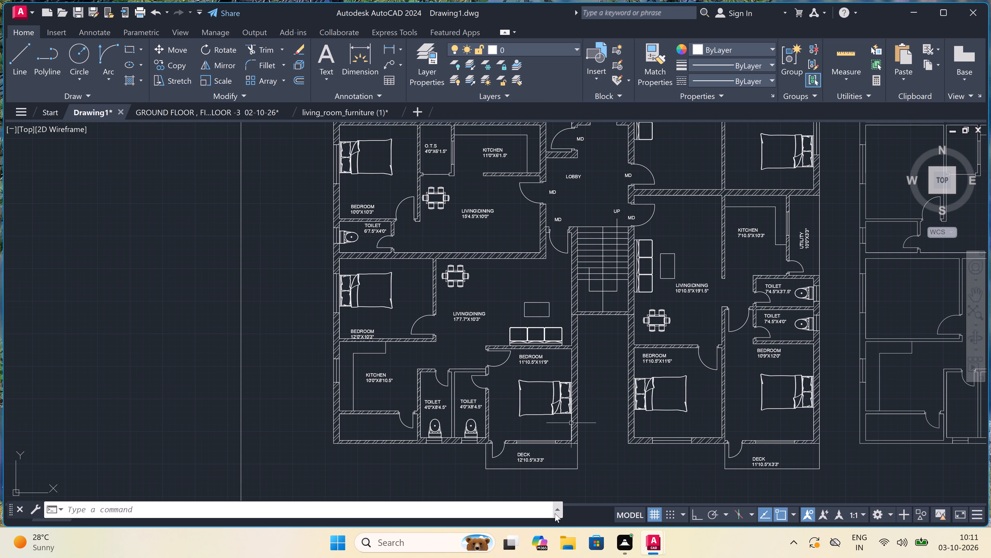
scroll(552, 386, down, 2)
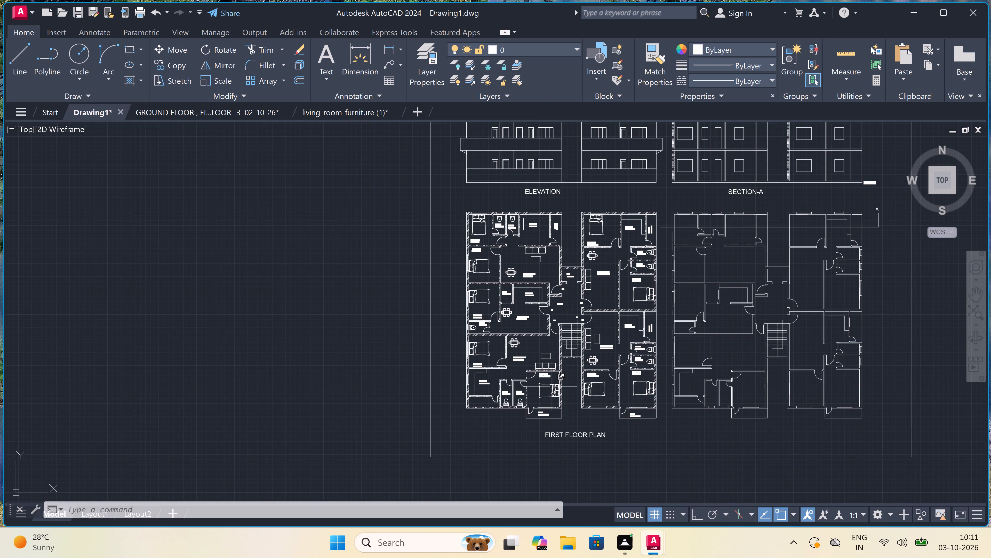
scroll(552, 386, up, 2)
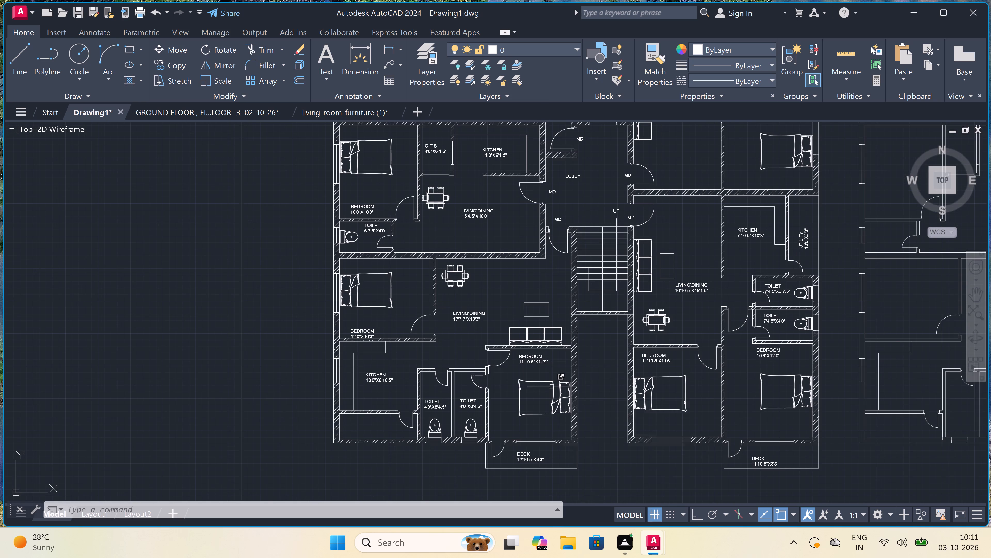
scroll(552, 387, down, 2)
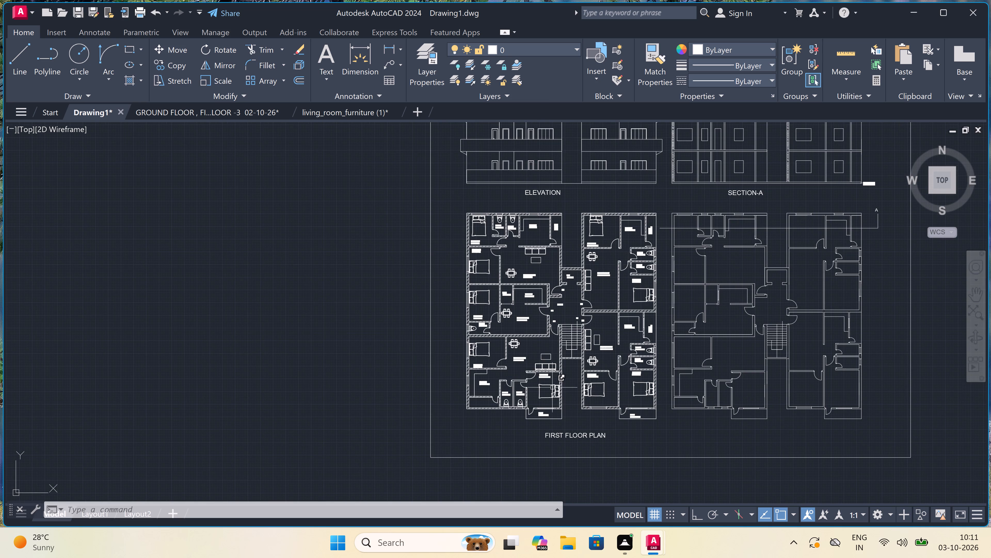
Place the multiline text SLAB-6" inside the parapet band above the window-and-door block of SECTION-A beside the elevation.
scroll(552, 388, down, 2)
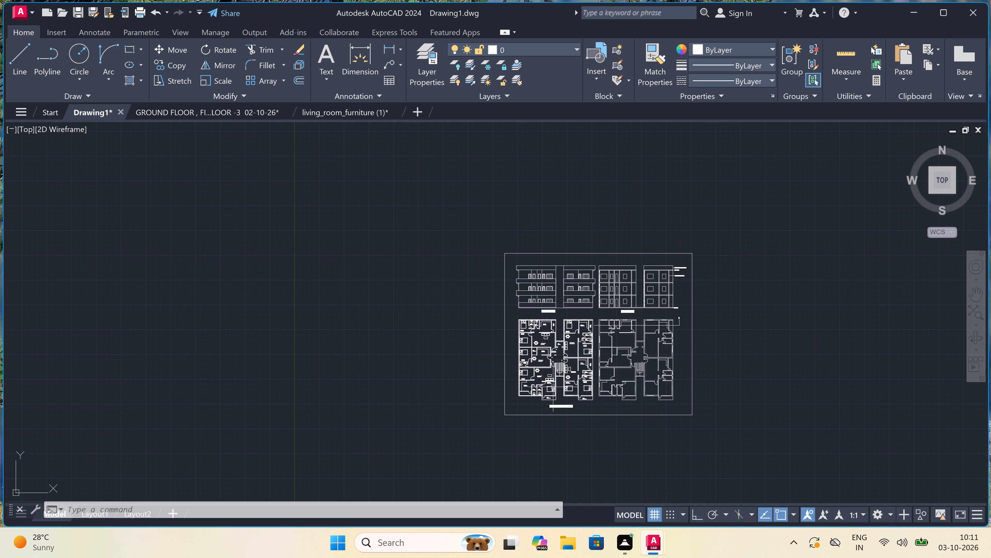
scroll(674, 274, up, 3)
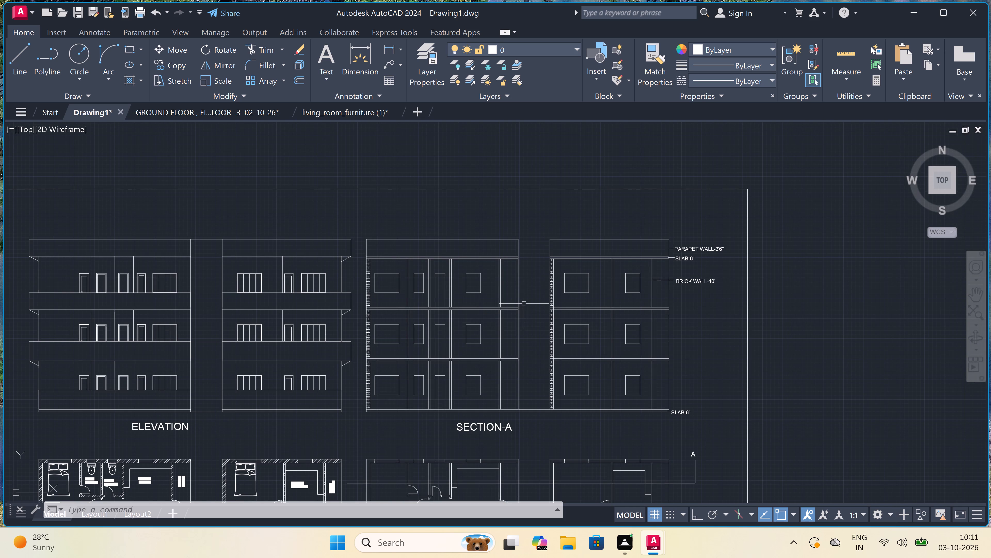
scroll(417, 222, up, 2)
scroll(460, 238, up, 1)
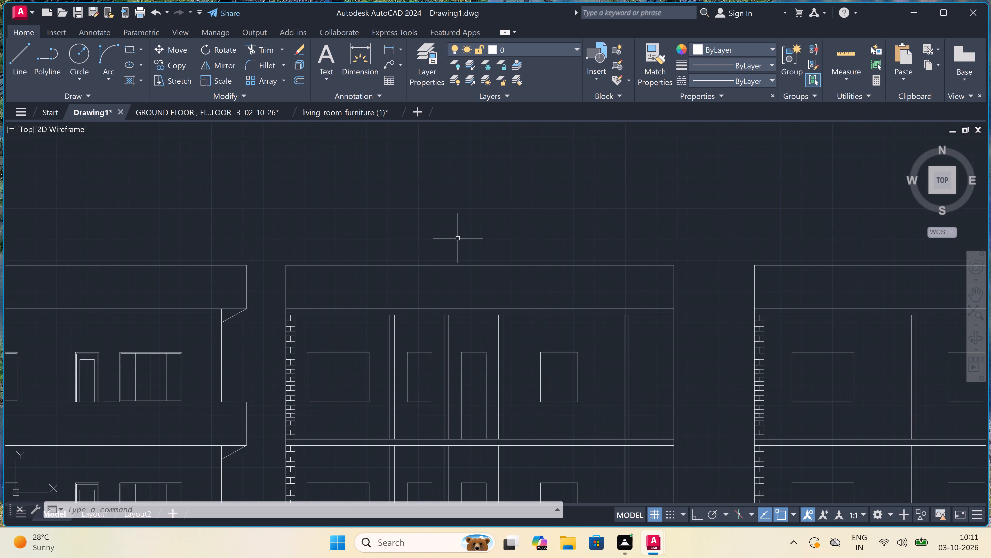
text(MT)
key(space)
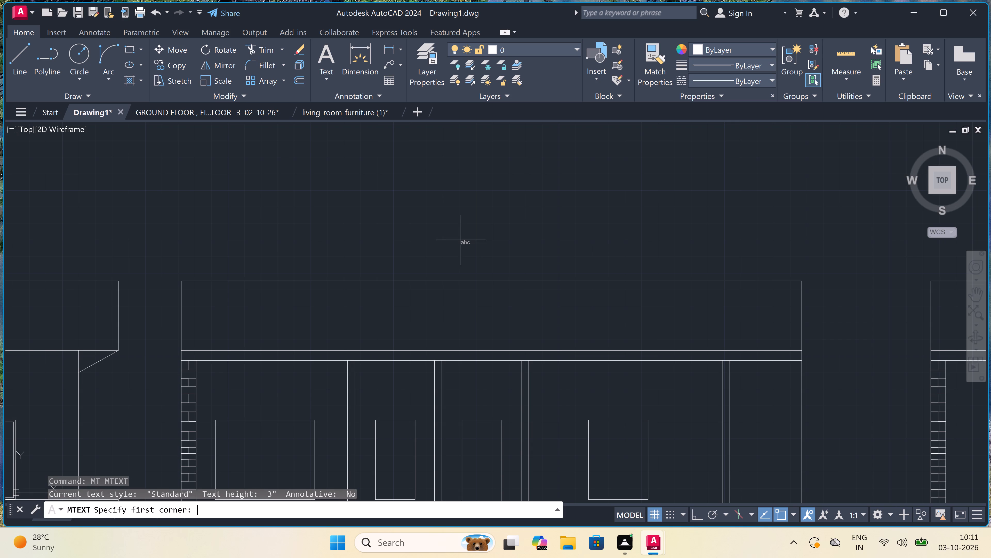
click(449, 319)
click(603, 327)
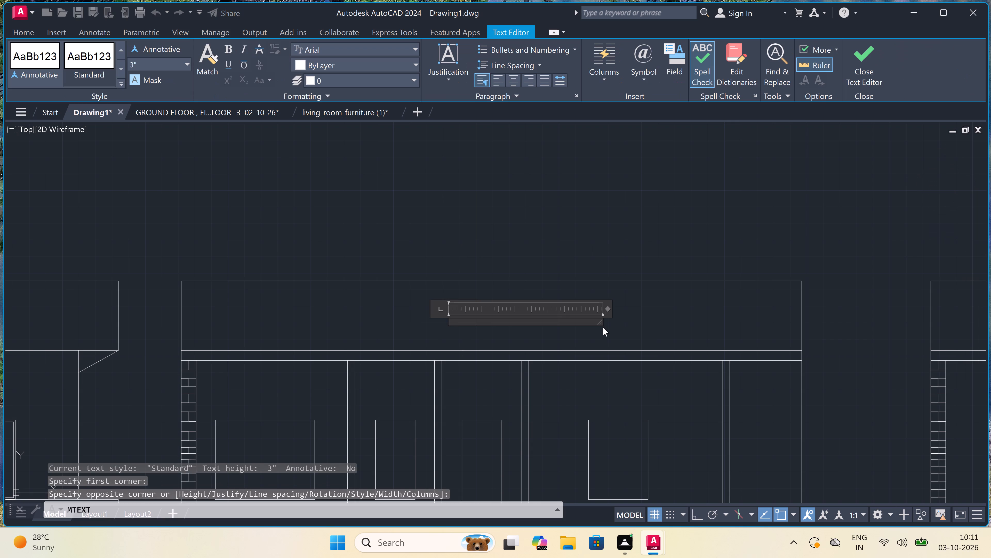
text(SLAB-6)
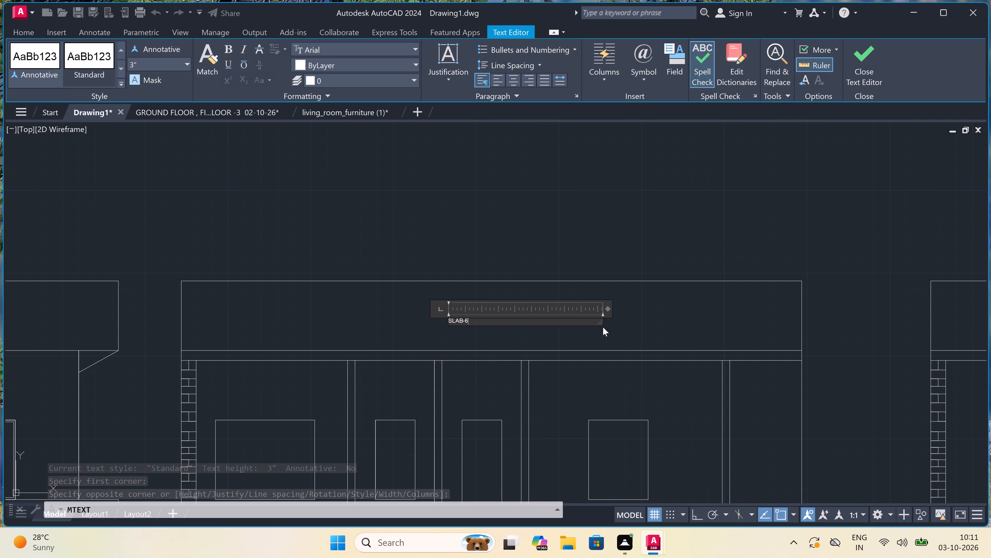
key(shift+quotedbl)
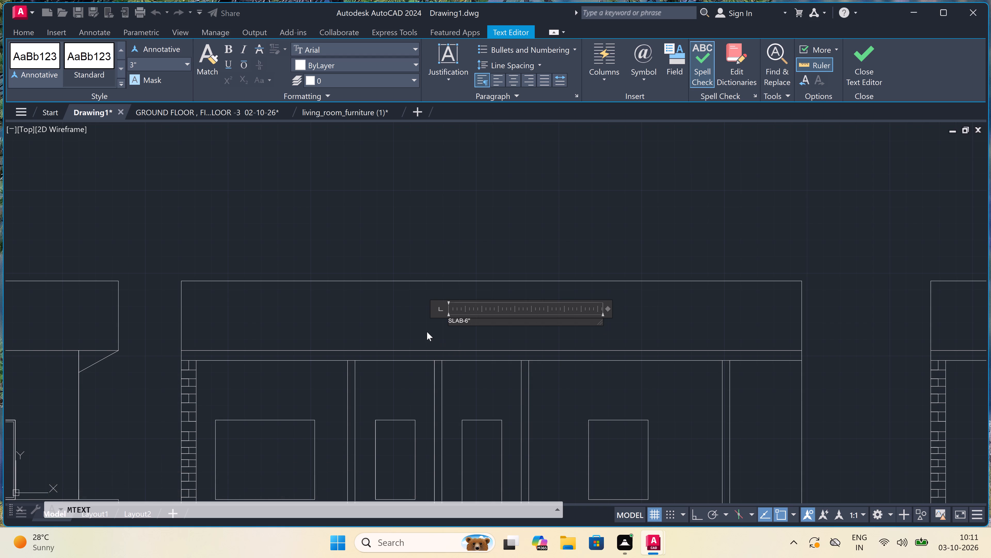
click(427, 332)
Set the text height of the new SLAB-6" label in the SECTION-A parapet band to 7".
click(465, 323)
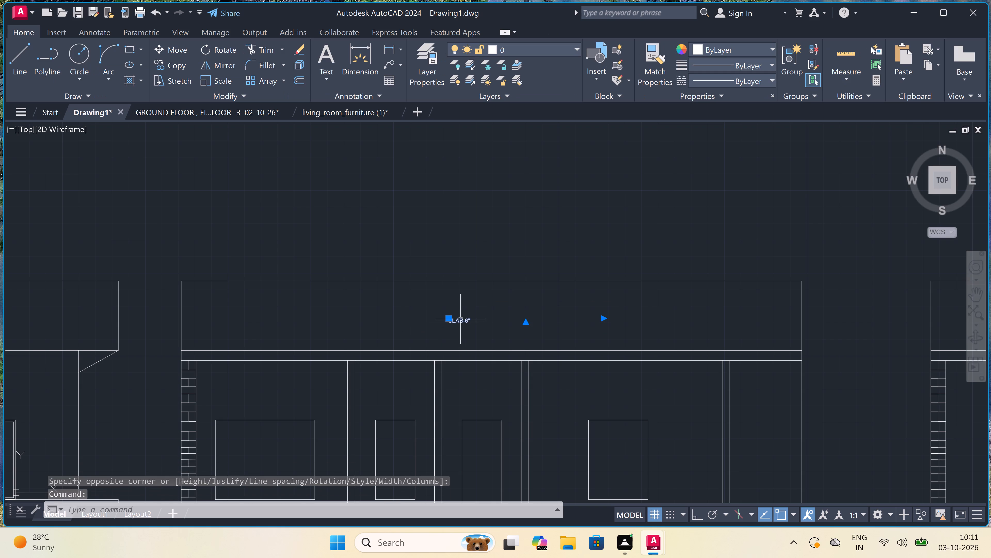
right_click(380, 232)
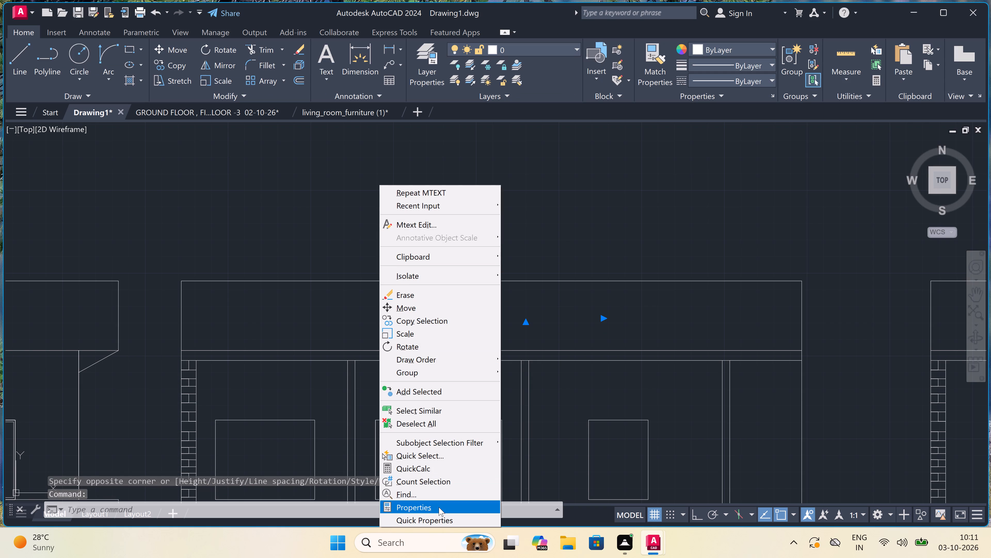
click(439, 507)
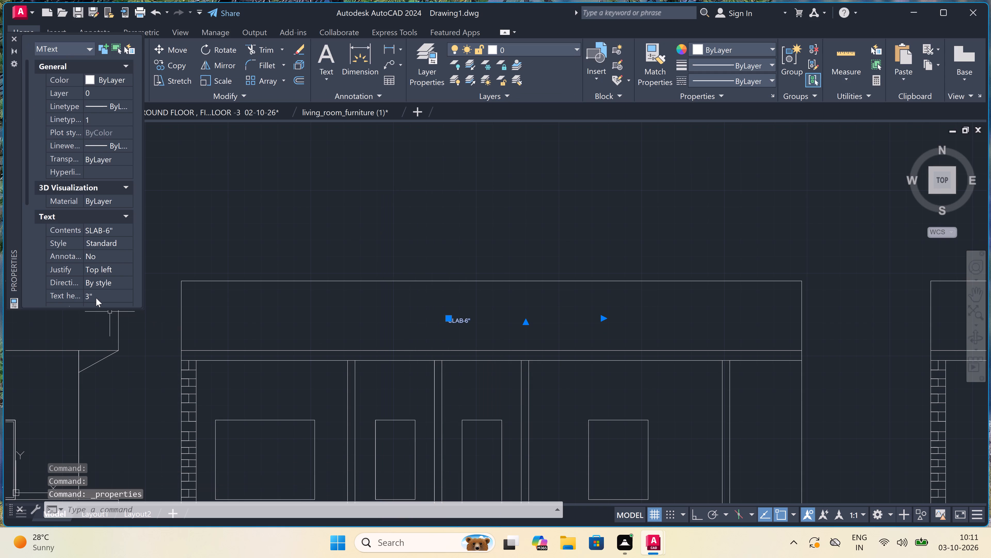
click(96, 297)
key(BackSpace)
key(BackSpace)
key(BackSpace)
key(BackSpace)
key(BackSpace)
key(BackSpace)
key(BackSpace)
key(BackSpace)
key(BackSpace)
key(BackSpace)
key(BackSpace)
key(BackSpace)
key(BackSpace)
key(BackSpace)
key(BackSpace)
key(BackSpace)
key(BackSpace)
key(BackSpace)
key(BackSpace)
key(BackSpace)
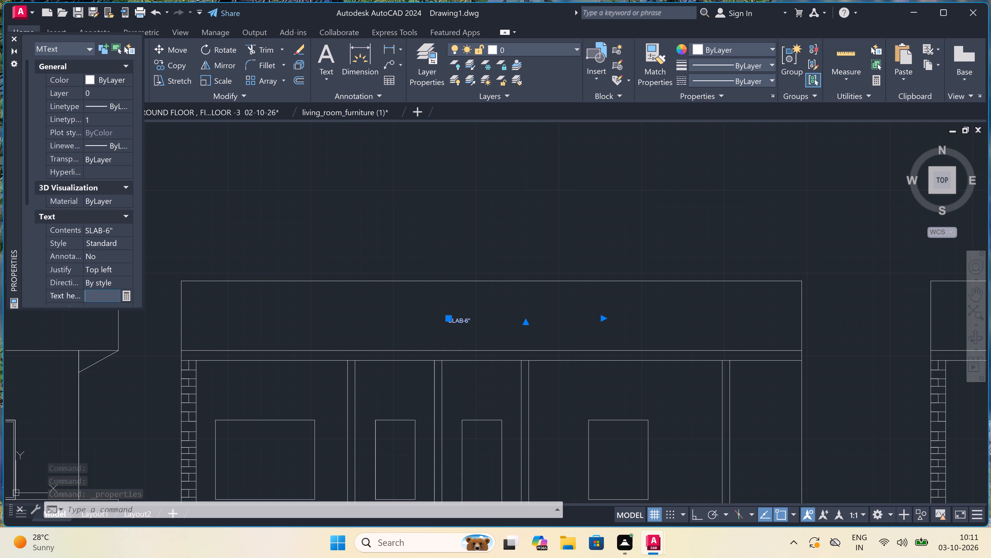
key(9)
key(shift+quotedbl)
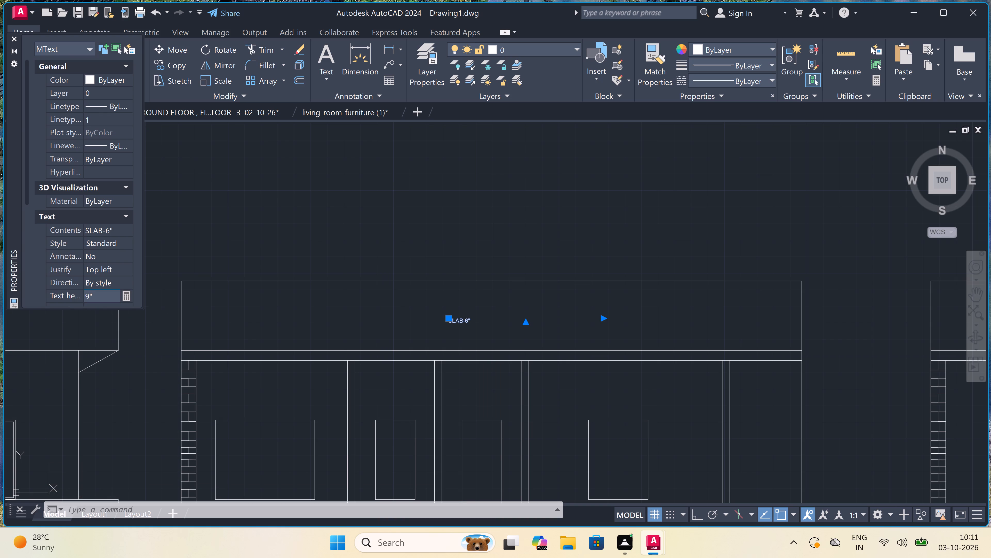
key(BackSpace)
key(BackSpace)
key(BackSpace)
text(7")
click(417, 316)
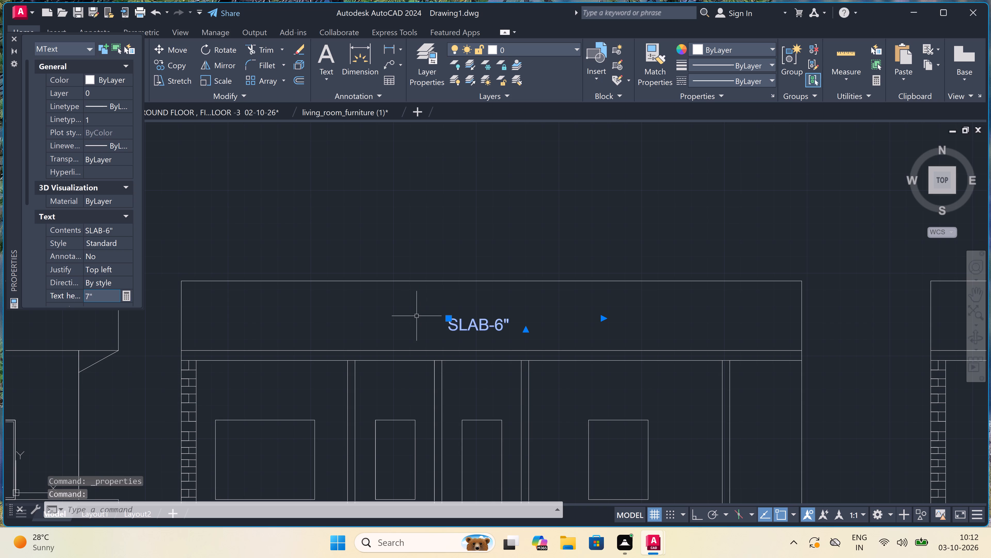
Draw a short vertical leader line, with Ortho on, from the roof slab up to just below the new SLAB-6" label.
key(Escape)
key(l)
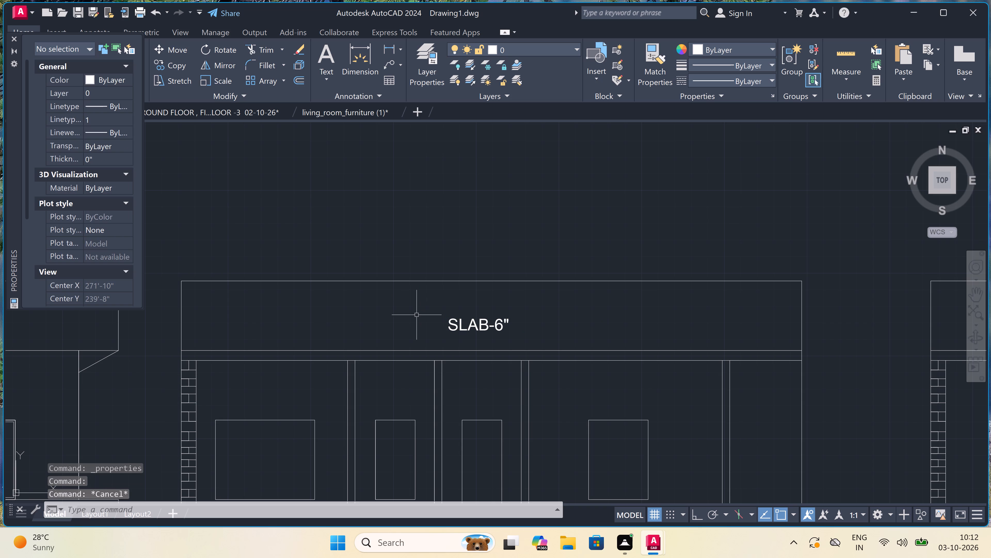
key(space)
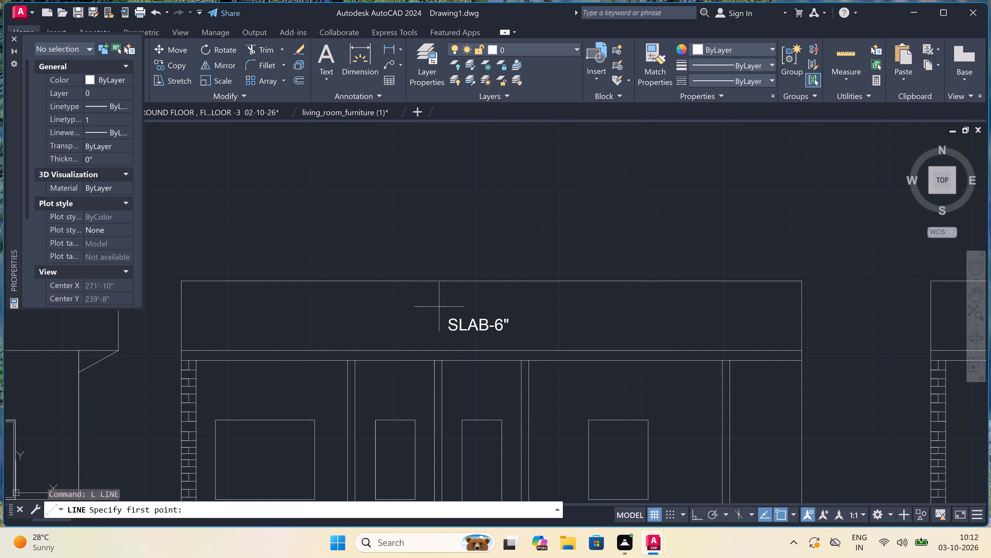
scroll(458, 344, up, 2)
click(484, 369)
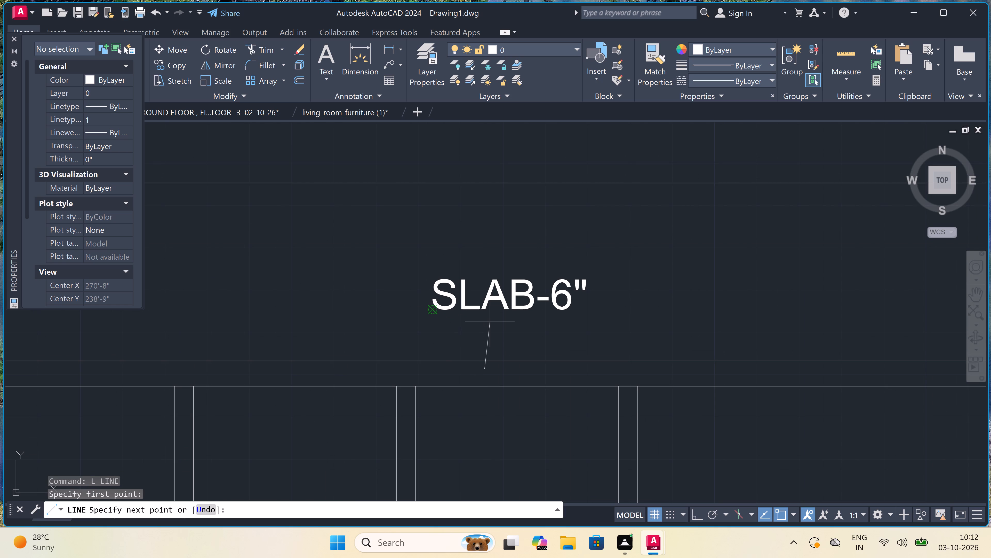
key(F8)
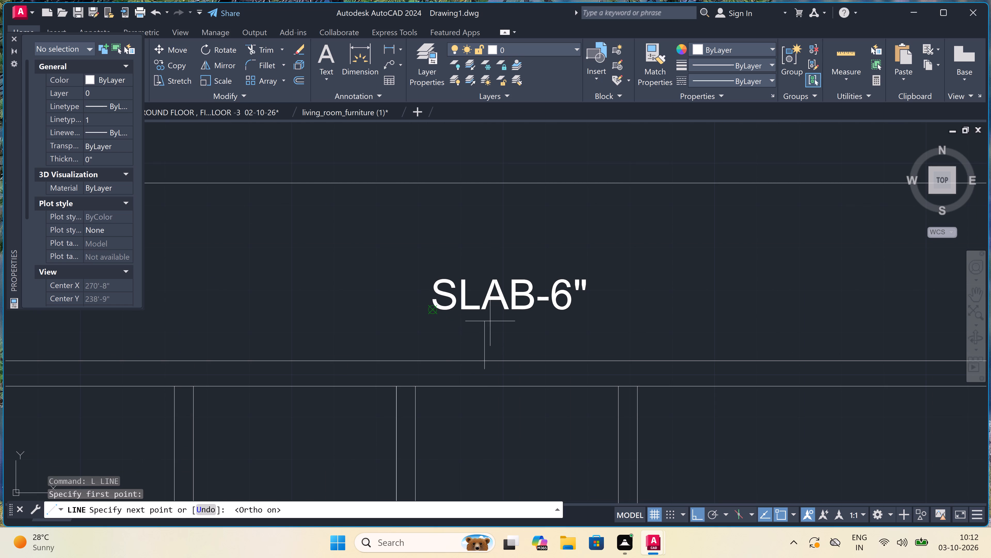
scroll(483, 325, up, 4)
click(487, 314)
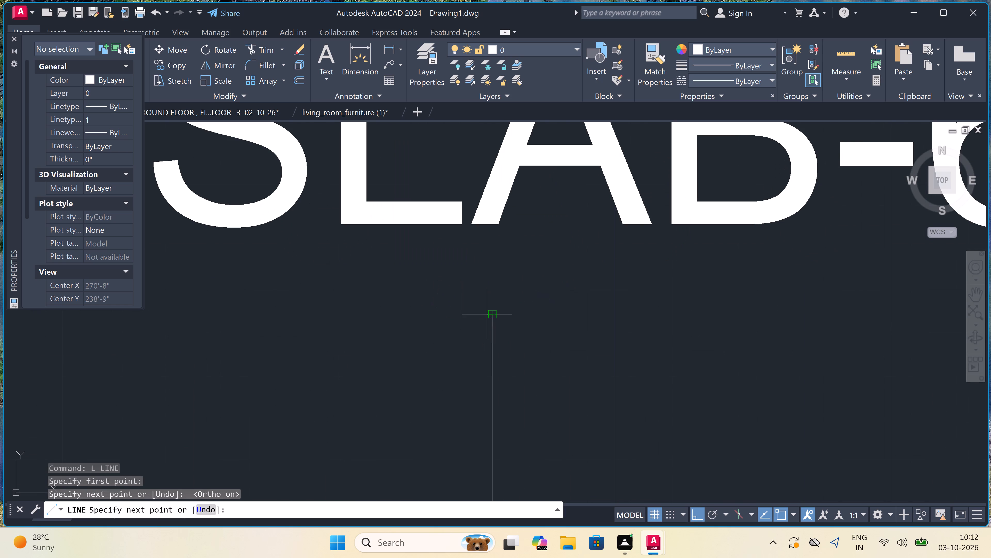
key(Escape)
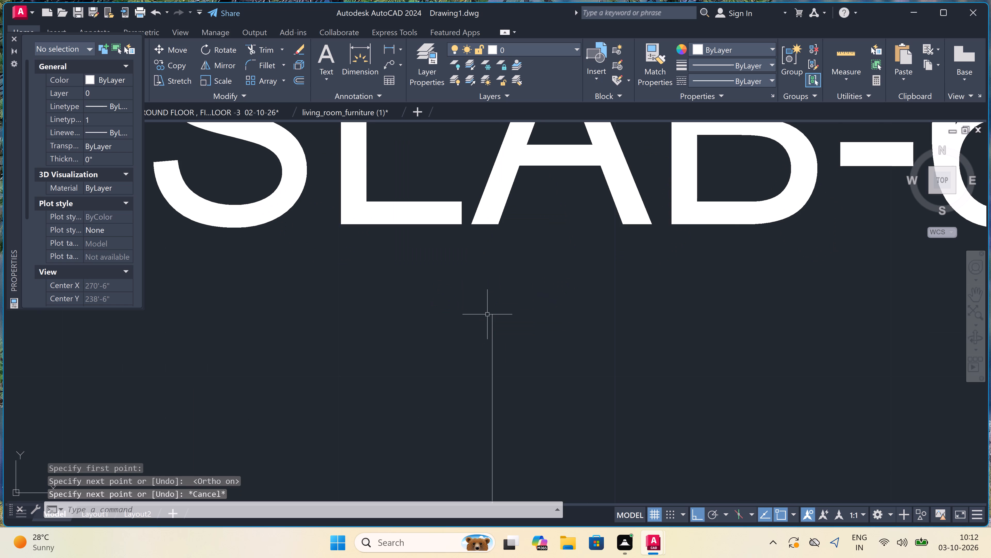
Examine the elevation and SECTION-A across the sheet, including the part labels and the drawing titles.
scroll(496, 327, down, 9)
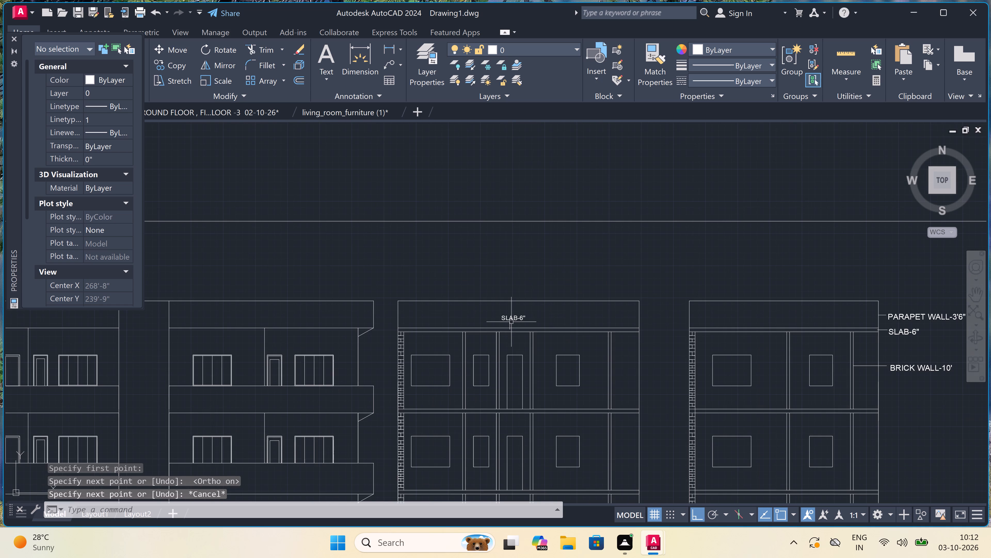
scroll(511, 322, down, 3)
scroll(523, 357, up, 3)
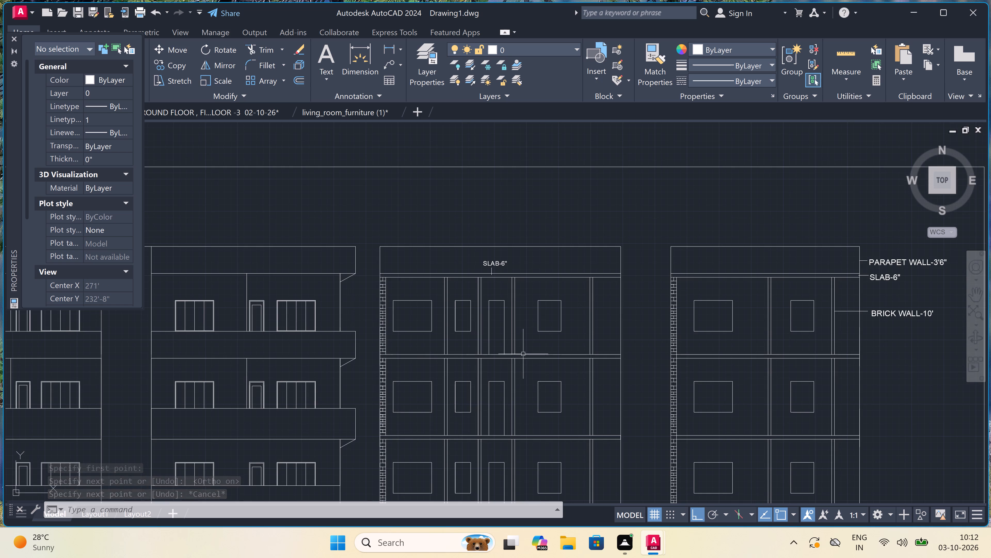
scroll(524, 343, down, 4)
scroll(524, 371, up, 5)
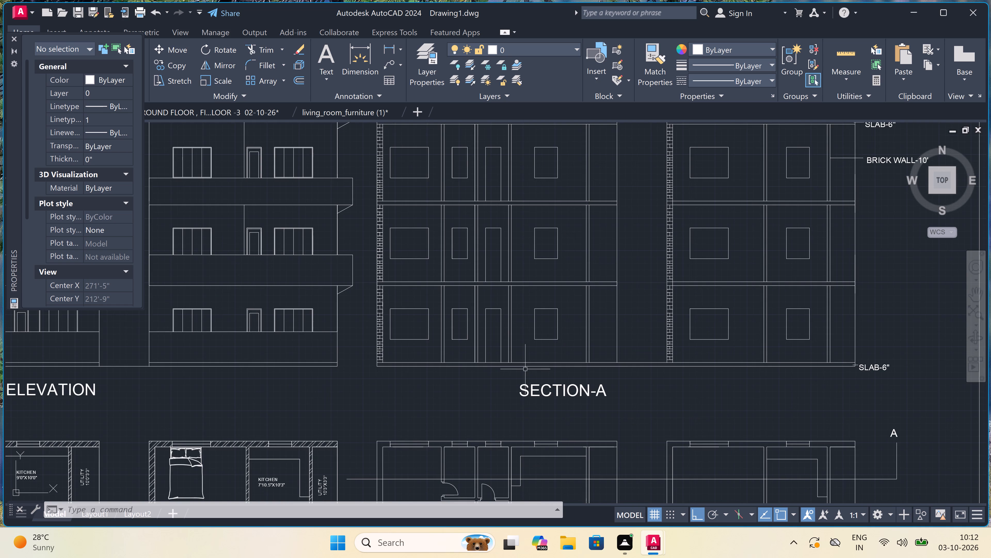
scroll(525, 368, down, 4)
scroll(551, 356, up, 3)
scroll(551, 356, down, 4)
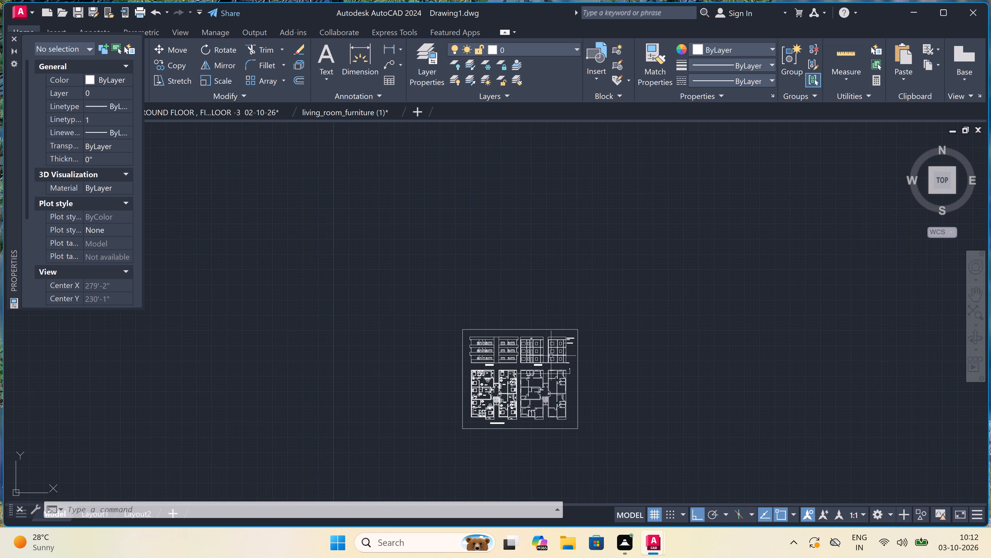
scroll(553, 359, up, 2)
scroll(553, 359, down, 1)
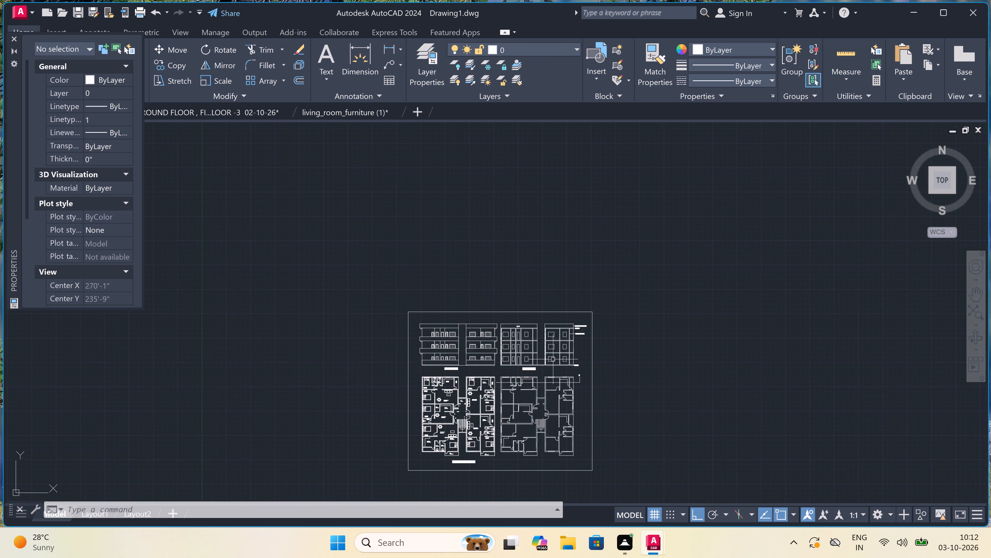
scroll(553, 359, down, 1)
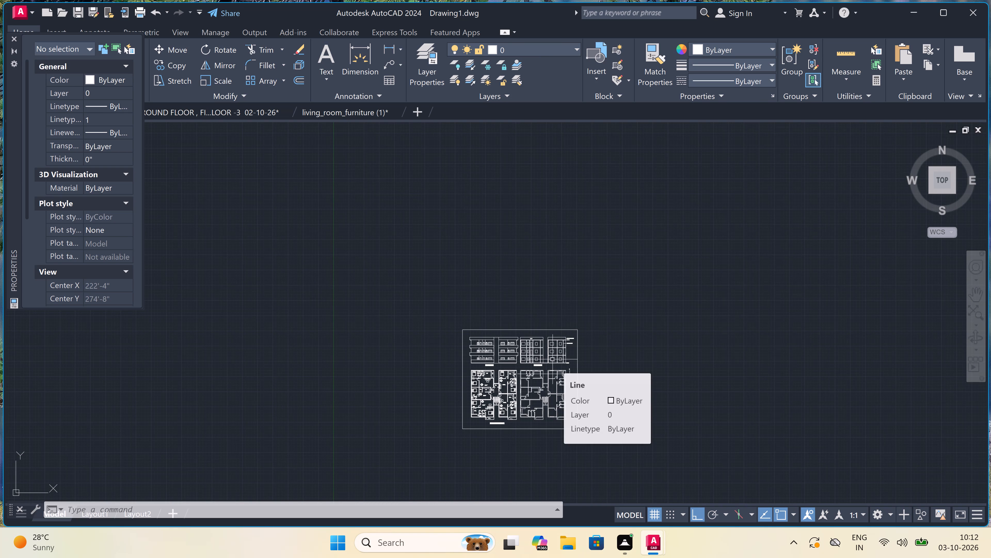
scroll(553, 359, down, 1)
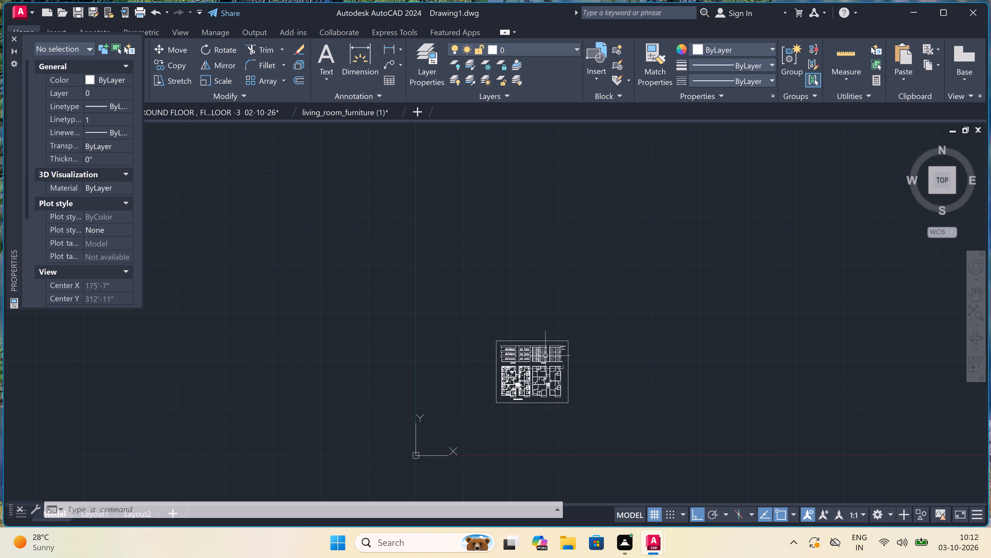
scroll(545, 355, up, 2)
scroll(545, 355, down, 3)
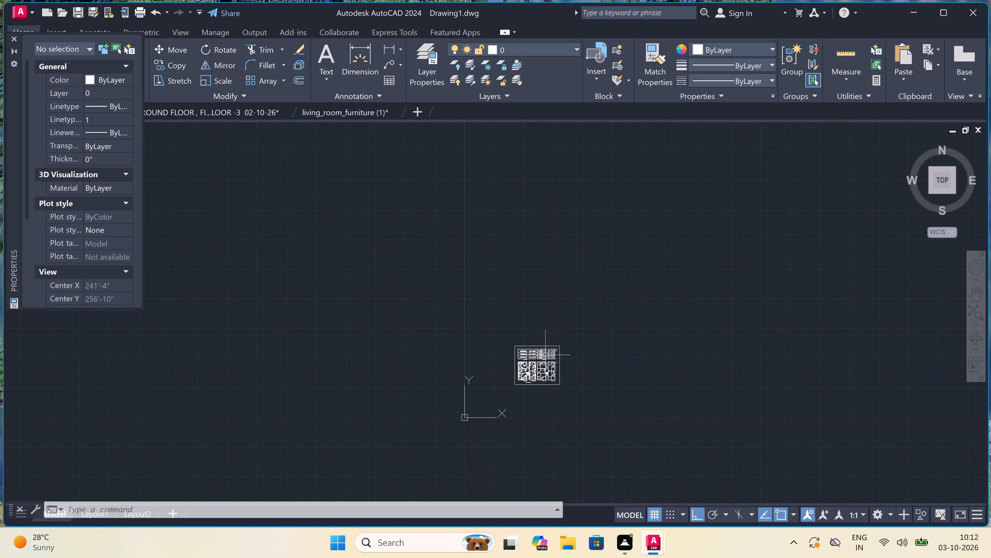
scroll(545, 355, up, 3)
scroll(463, 368, up, 2)
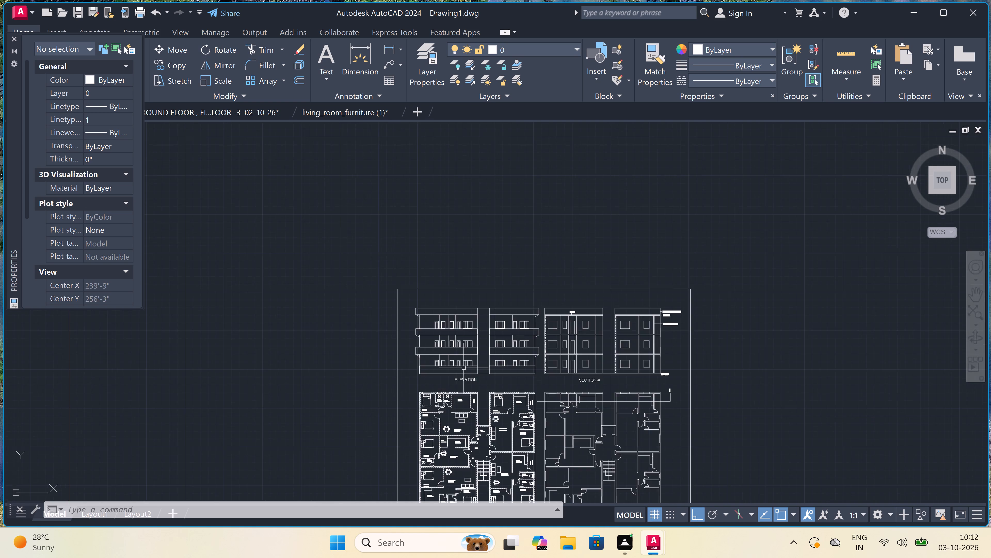
scroll(463, 368, down, 3)
scroll(455, 355, up, 4)
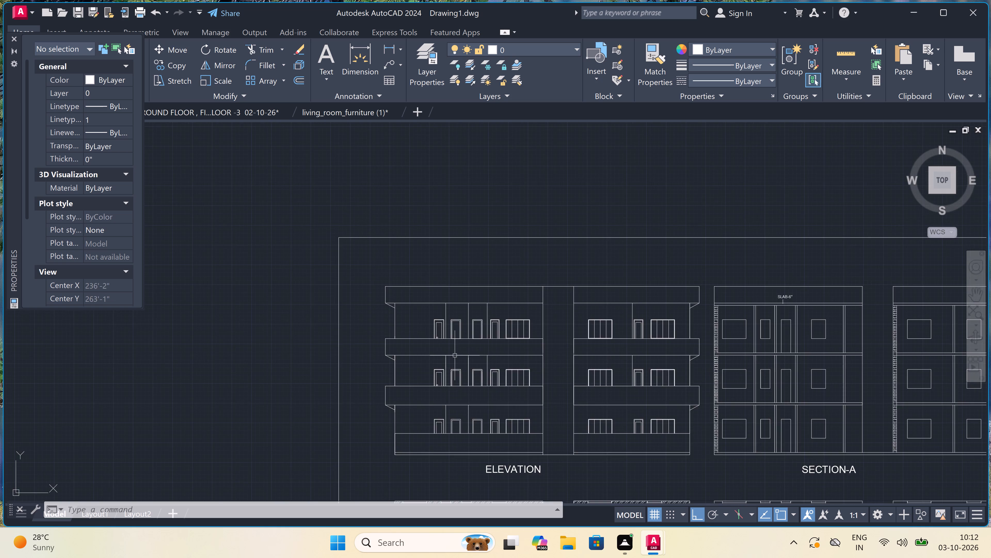
scroll(455, 355, down, 3)
scroll(455, 355, up, 3)
scroll(455, 355, down, 2)
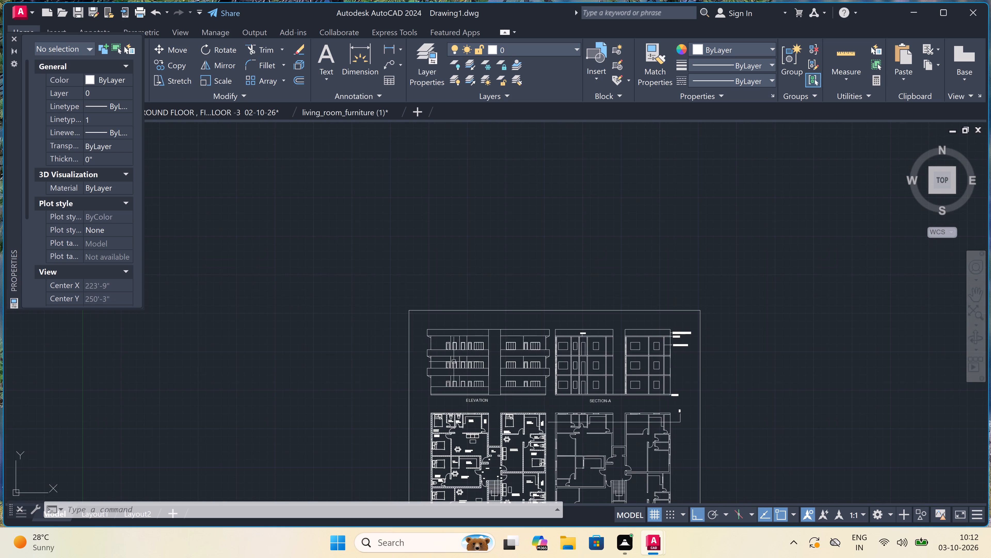
scroll(453, 368, up, 3)
scroll(453, 368, down, 1)
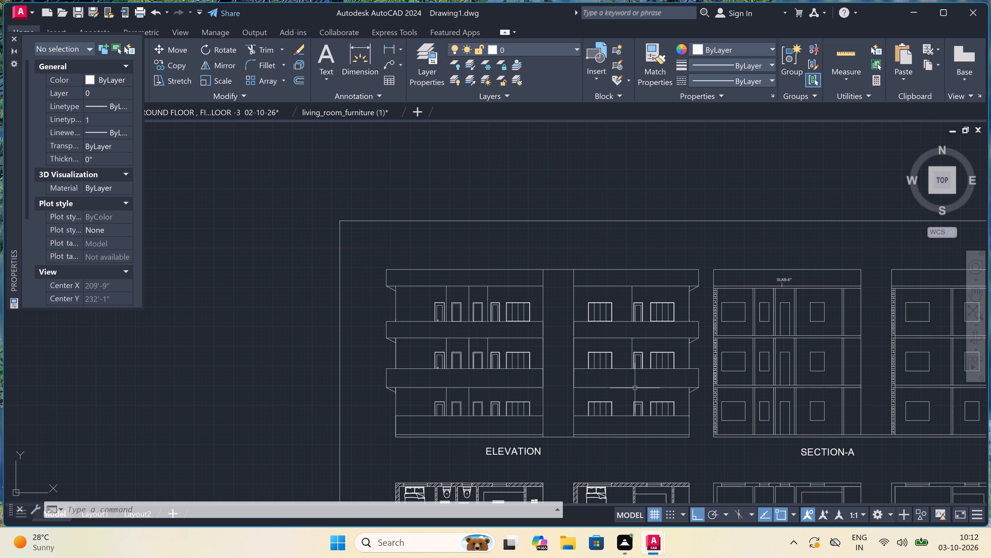
scroll(623, 378, down, 3)
scroll(649, 375, up, 3)
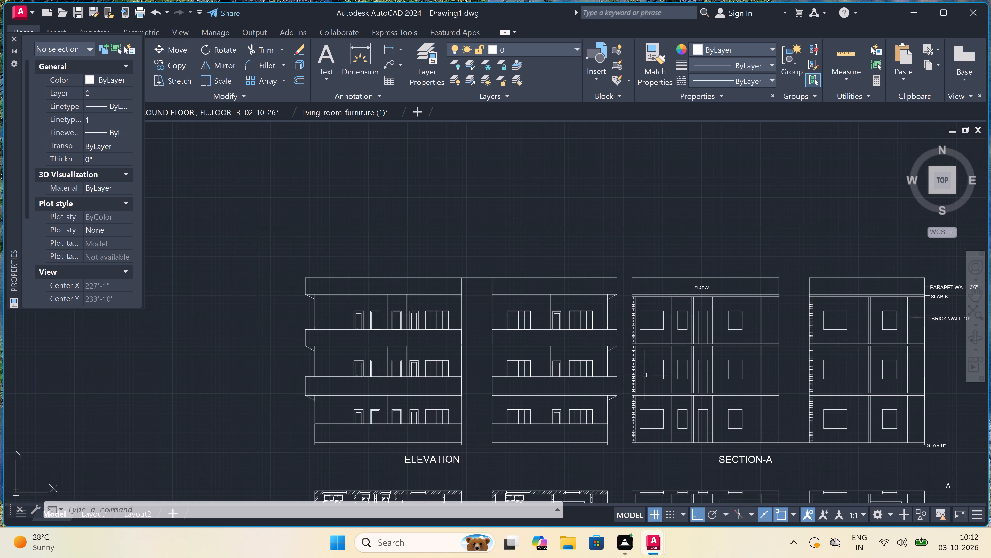
scroll(577, 375, down, 1)
scroll(794, 350, up, 1)
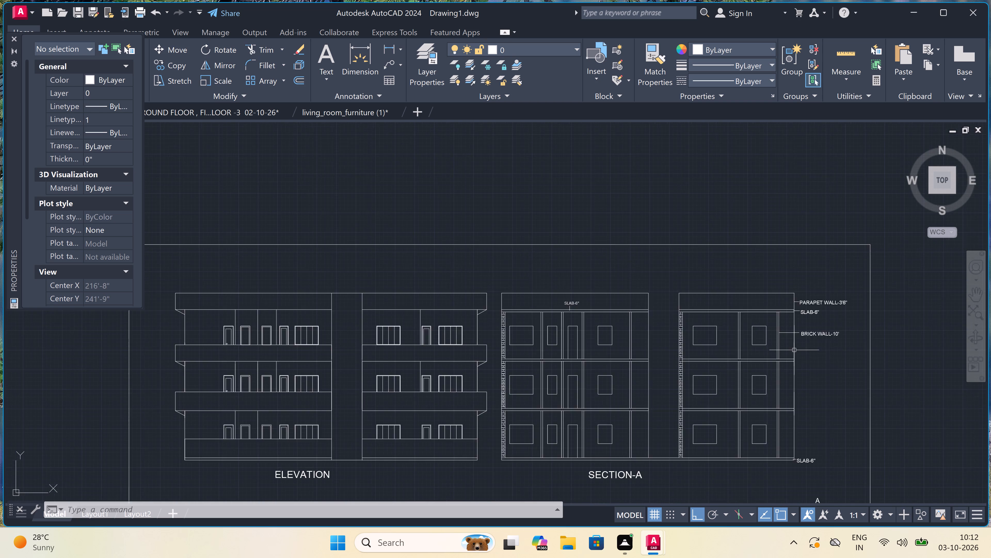
scroll(794, 350, up, 1)
scroll(595, 367, up, 3)
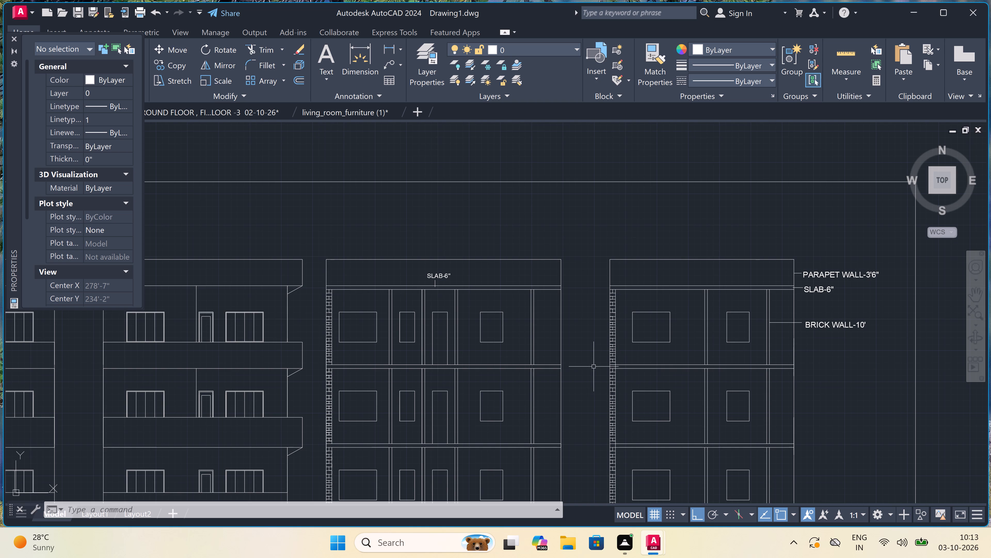
scroll(576, 360, down, 2)
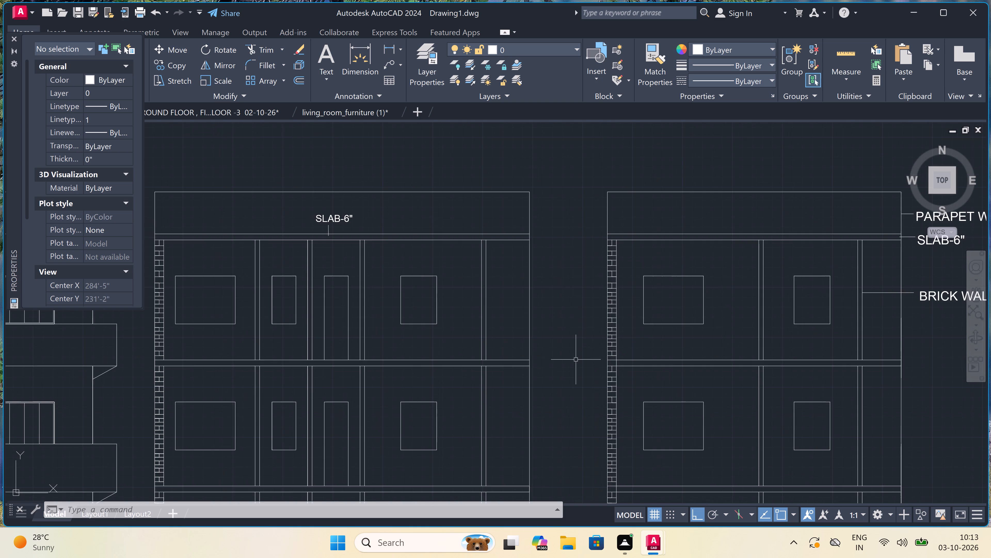
scroll(576, 360, down, 4)
scroll(566, 398, up, 3)
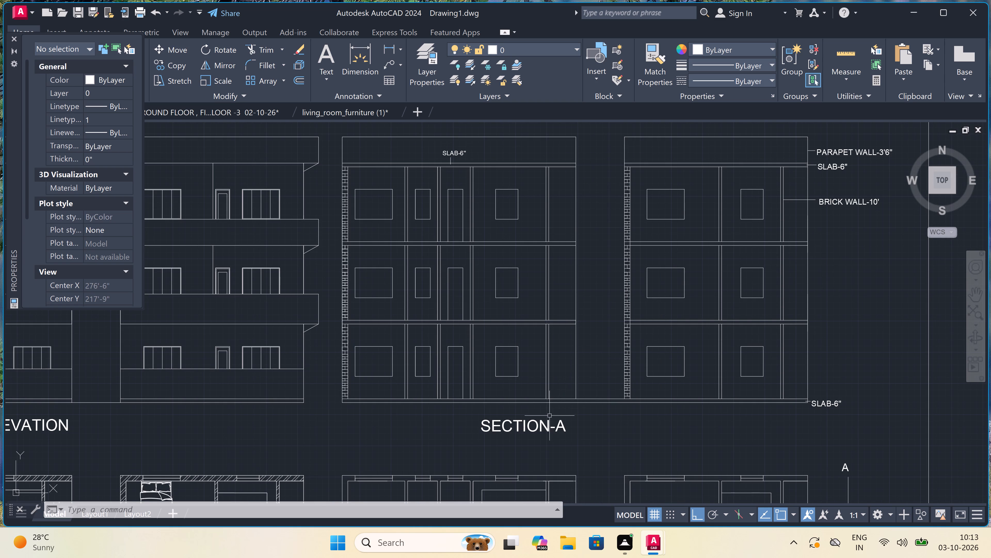
Move the SECTION-A title horizontally so it sits beneath the gap between the two section blocks.
click(537, 424)
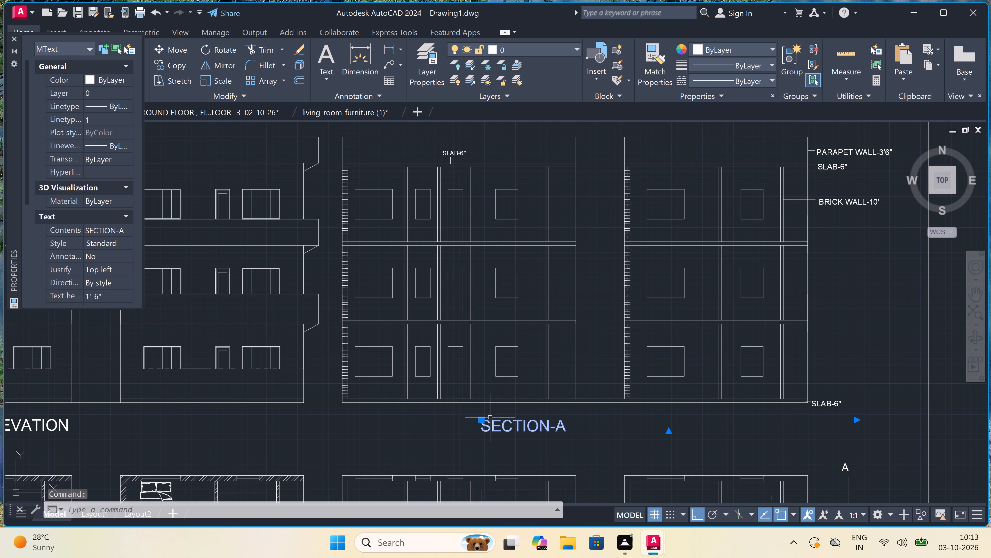
click(481, 420)
scroll(531, 416, up, 4)
click(559, 420)
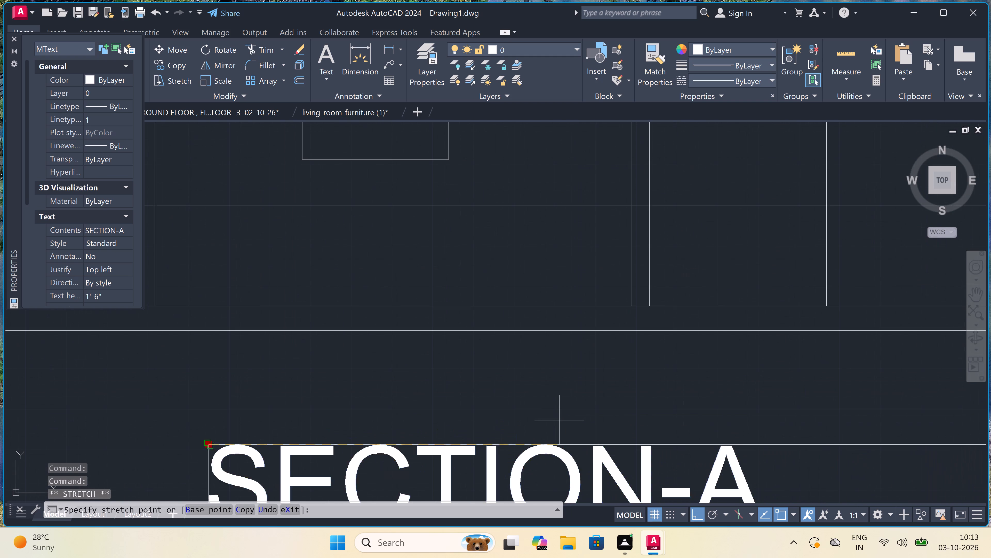
scroll(559, 420, down, 2)
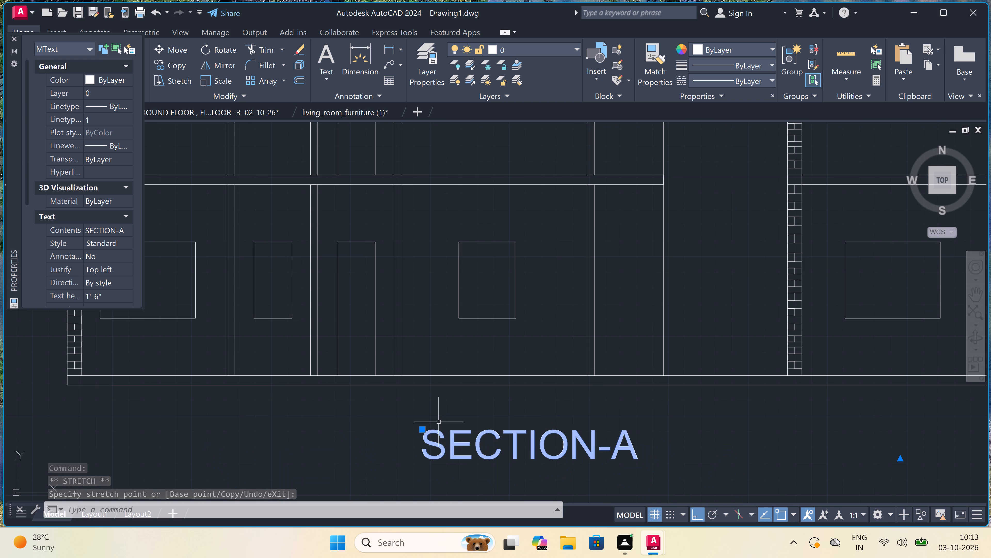
click(424, 429)
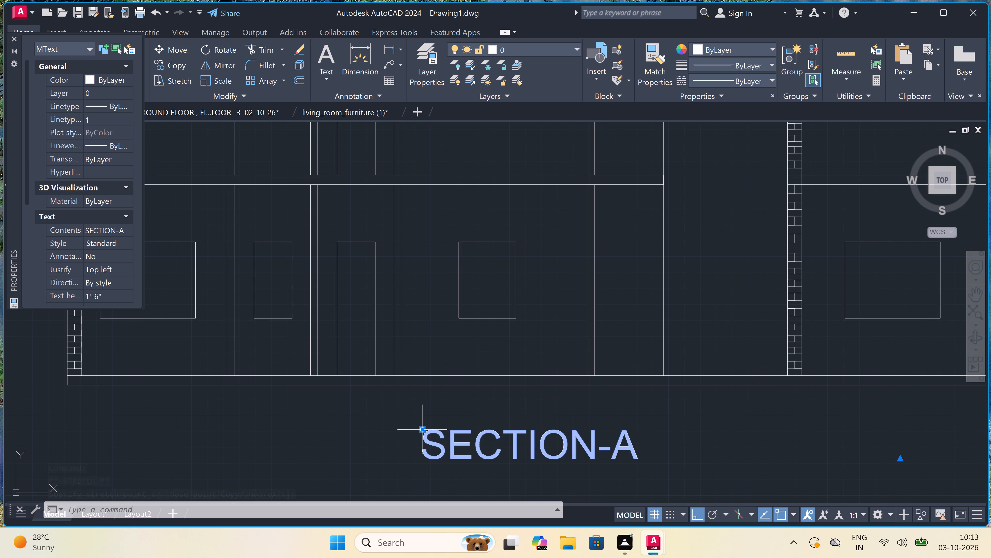
scroll(566, 421, down, 3)
scroll(587, 424, up, 2)
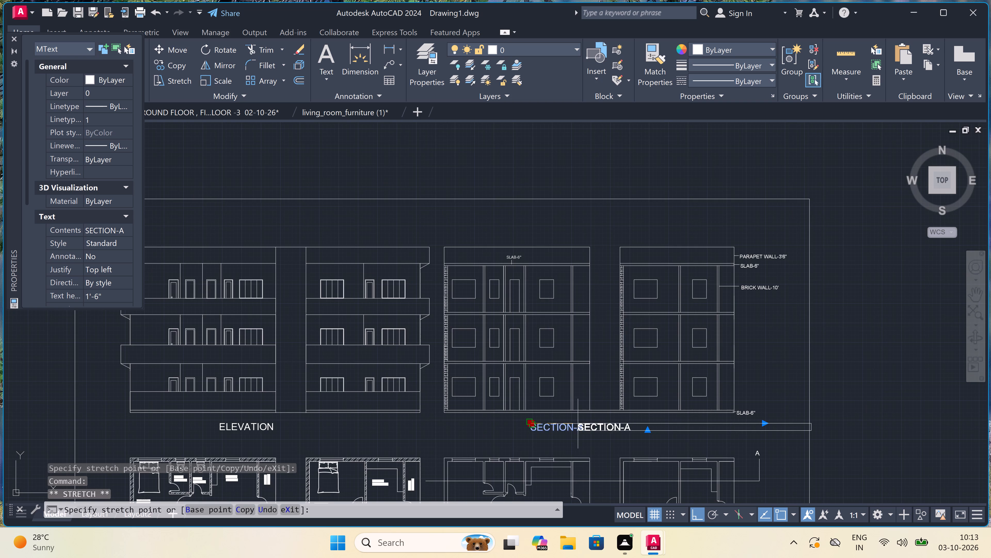
scroll(587, 424, up, 3)
scroll(582, 423, down, 3)
scroll(582, 423, up, 4)
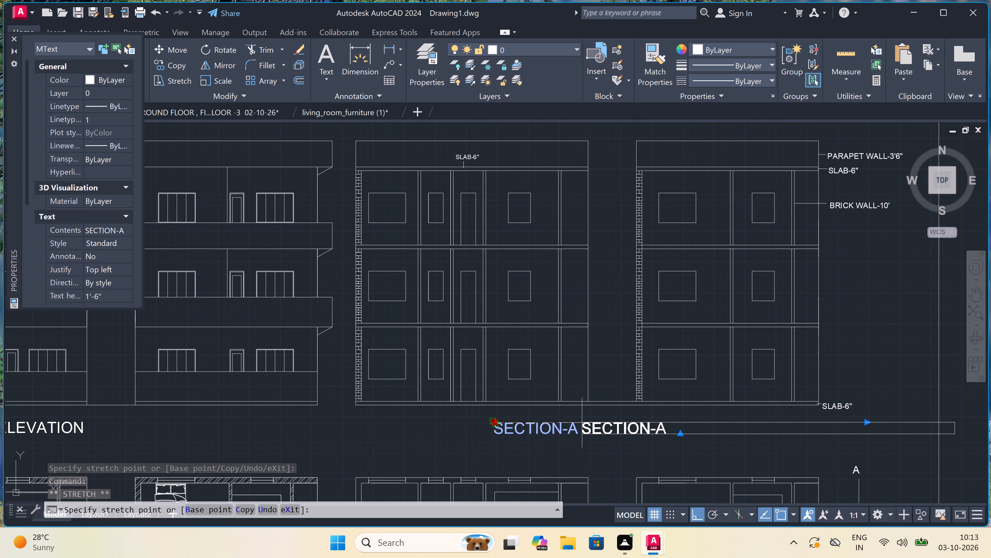
scroll(582, 423, up, 1)
click(582, 423)
key(Escape)
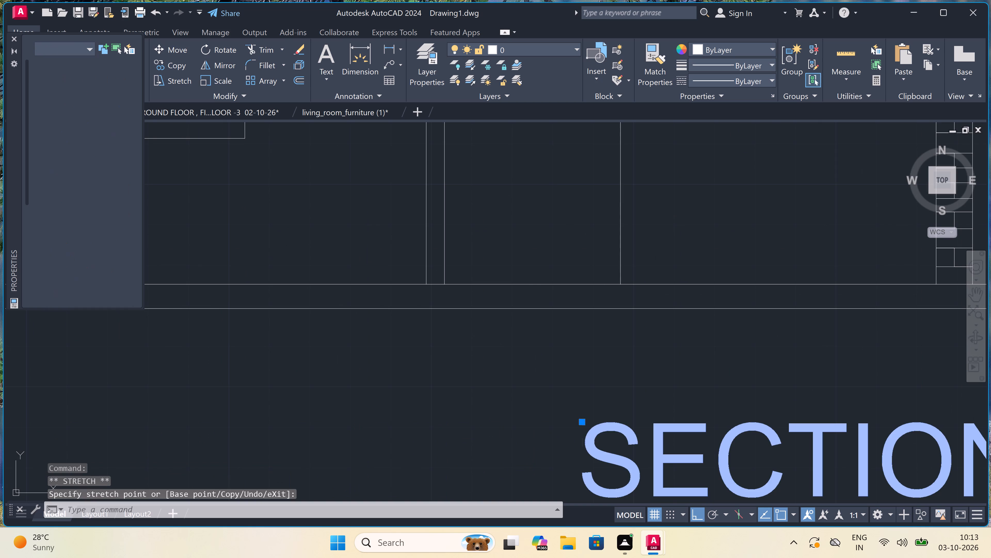
Underline the SECTION-A title with a horizontal line, drawn with Ortho on and running slightly past both ends of the text.
text(L)
key(space)
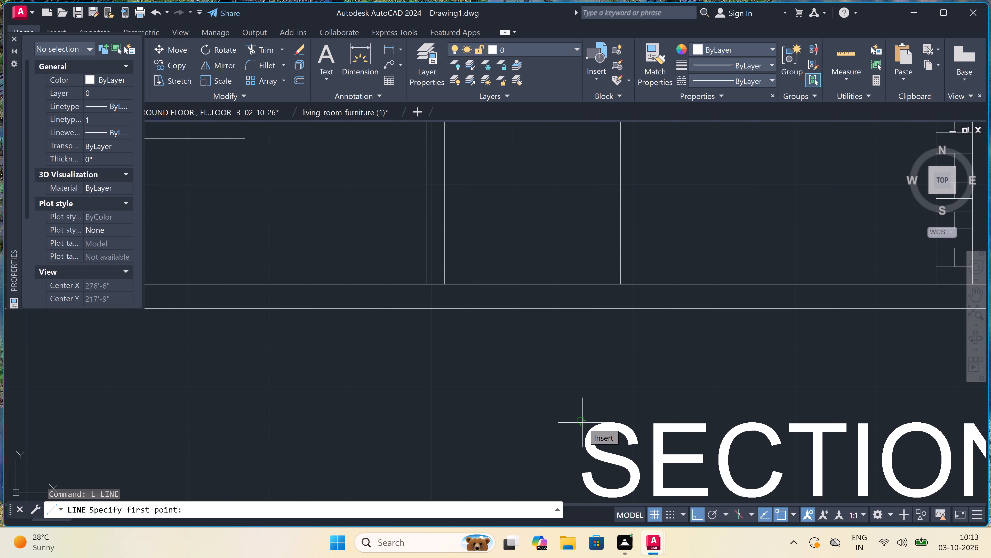
scroll(579, 413, down, 4)
scroll(643, 432, up, 2)
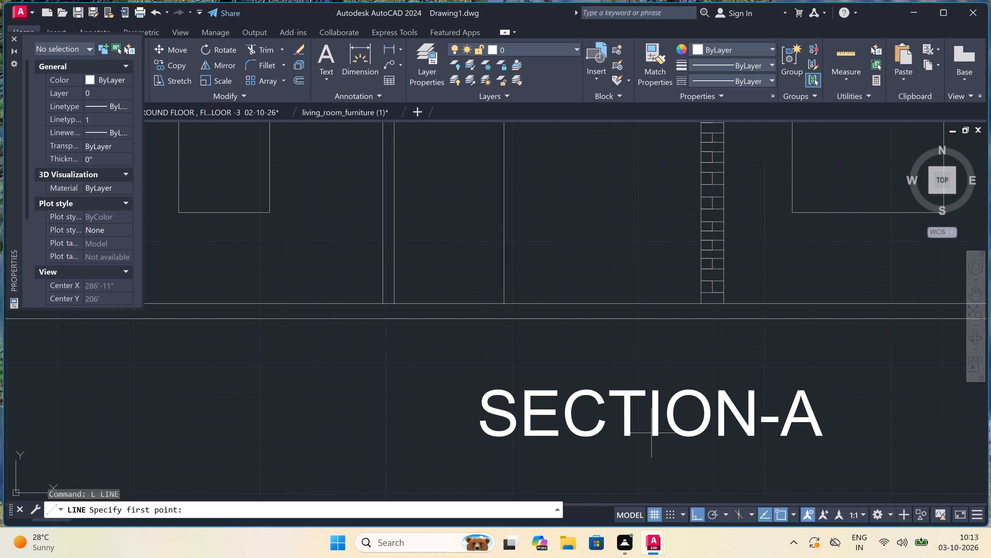
scroll(838, 441, up, 4)
click(833, 455)
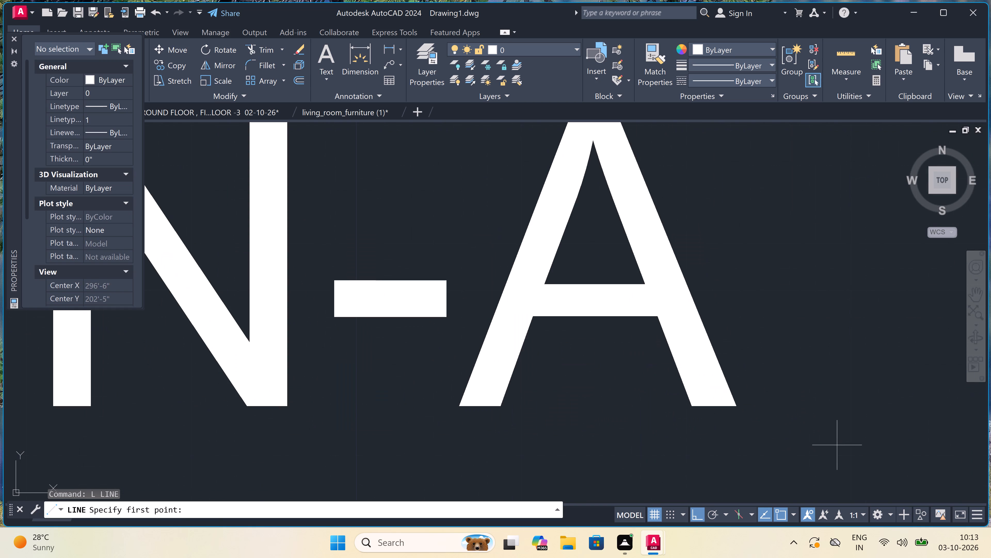
scroll(455, 445, down, 5)
scroll(444, 367, down, 1)
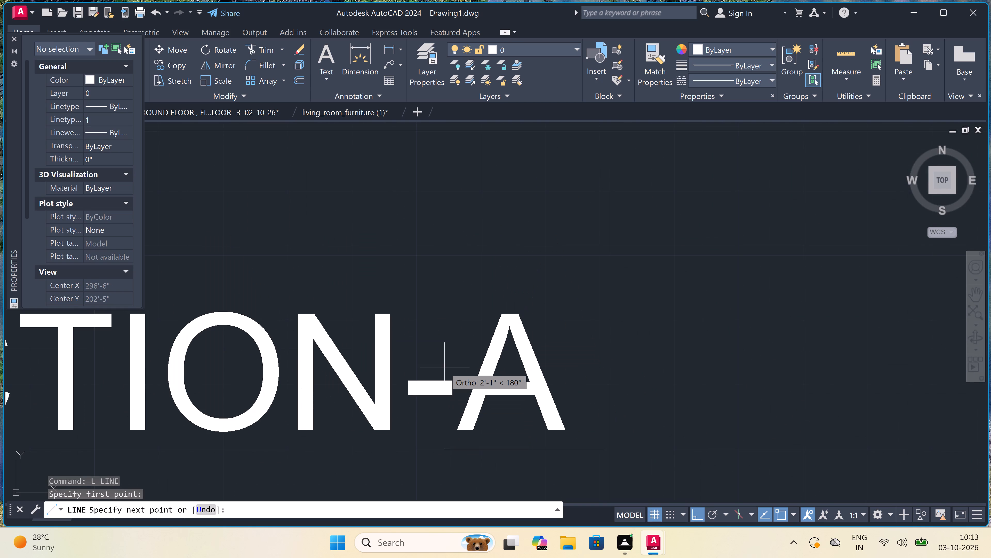
scroll(444, 367, down, 2)
scroll(235, 381, up, 5)
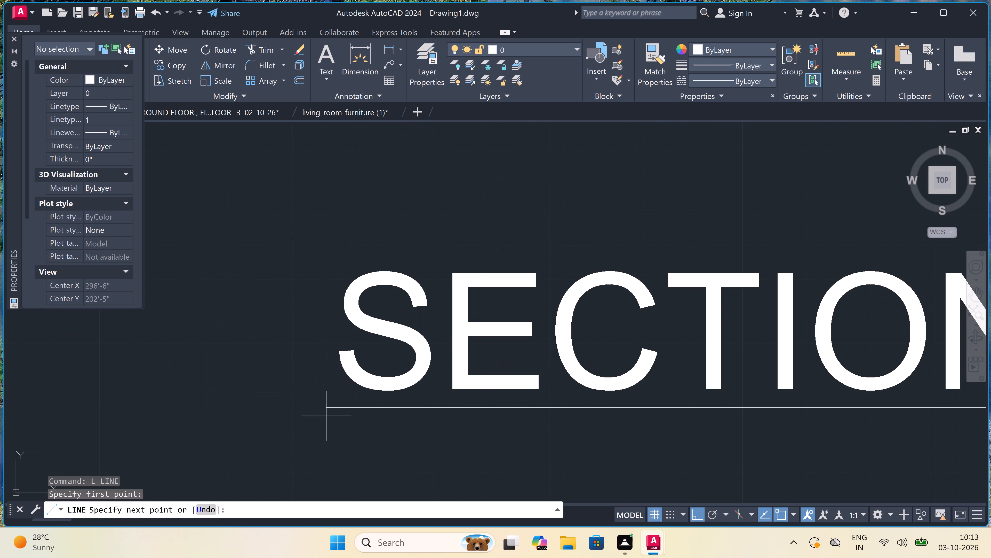
scroll(325, 405, up, 4)
triple_click(313, 397)
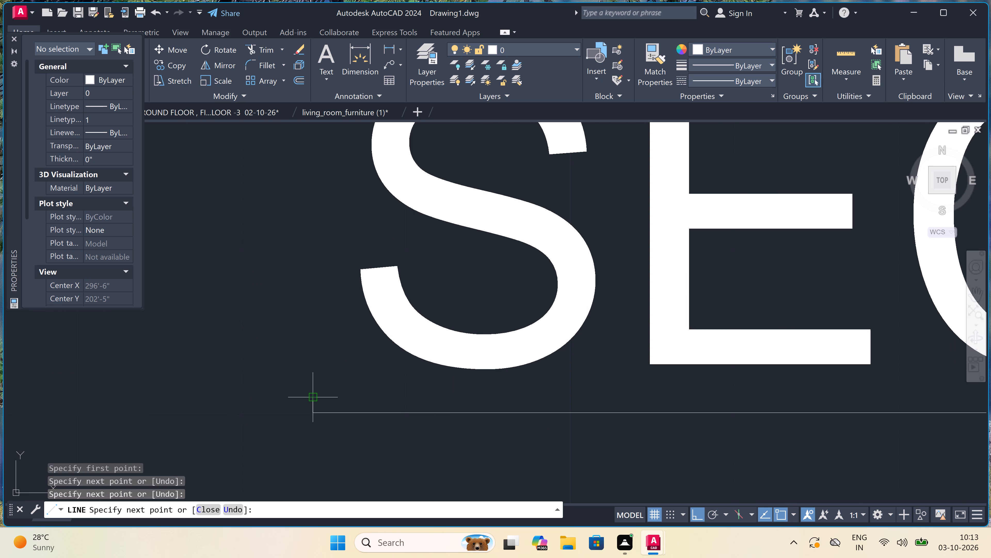
key(Escape)
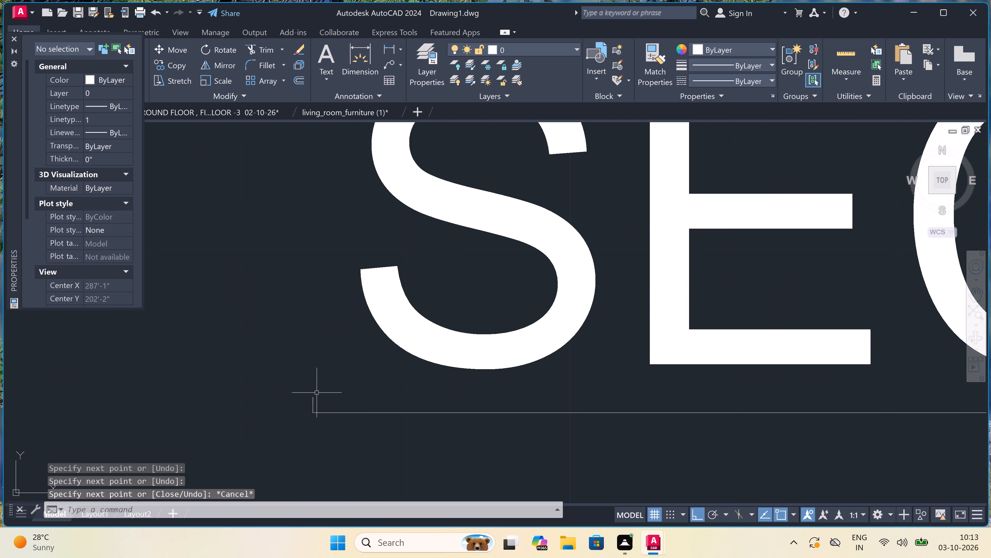
Trim away the short vertical stub at the start-of-text end of the SECTION-A underline.
scroll(380, 378, down, 2)
scroll(423, 364, down, 2)
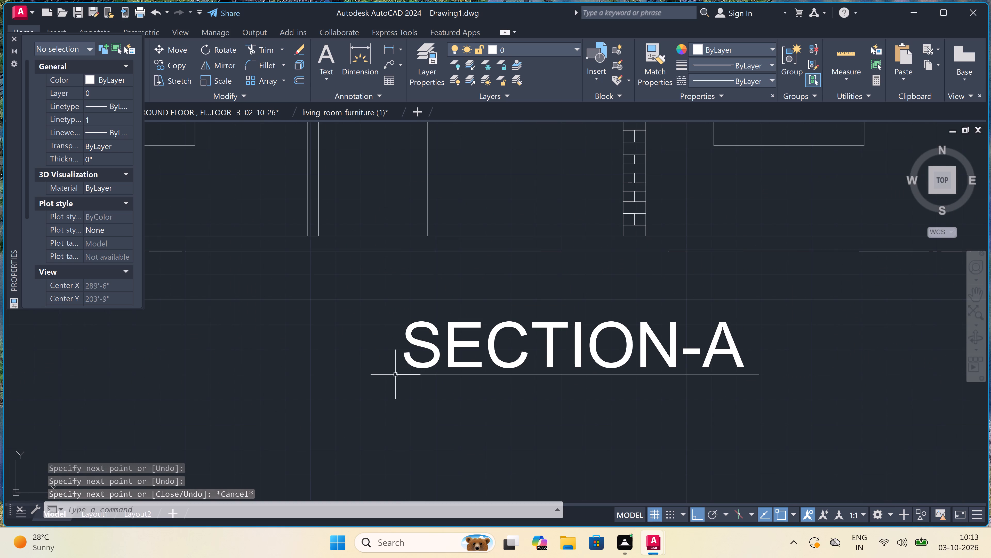
scroll(395, 376, up, 8)
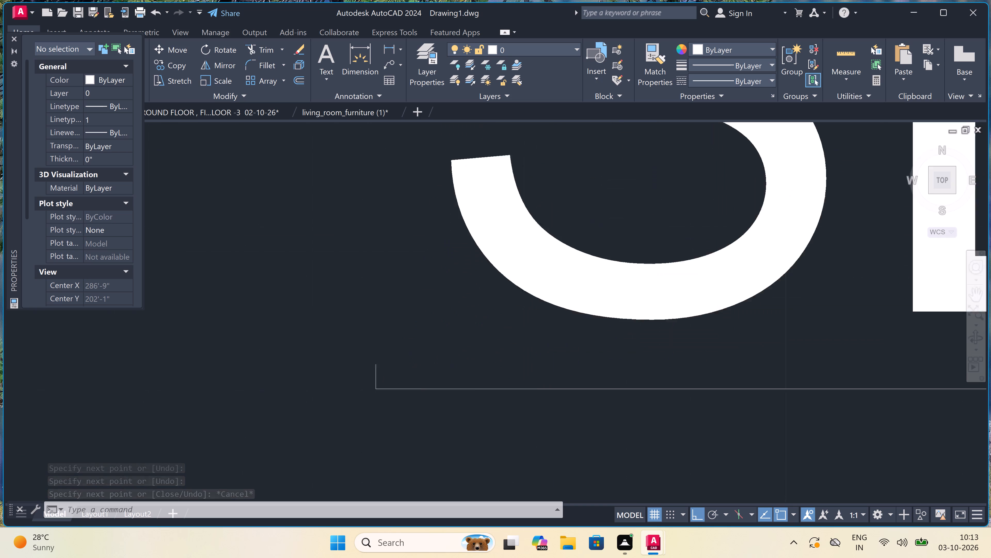
text(TR)
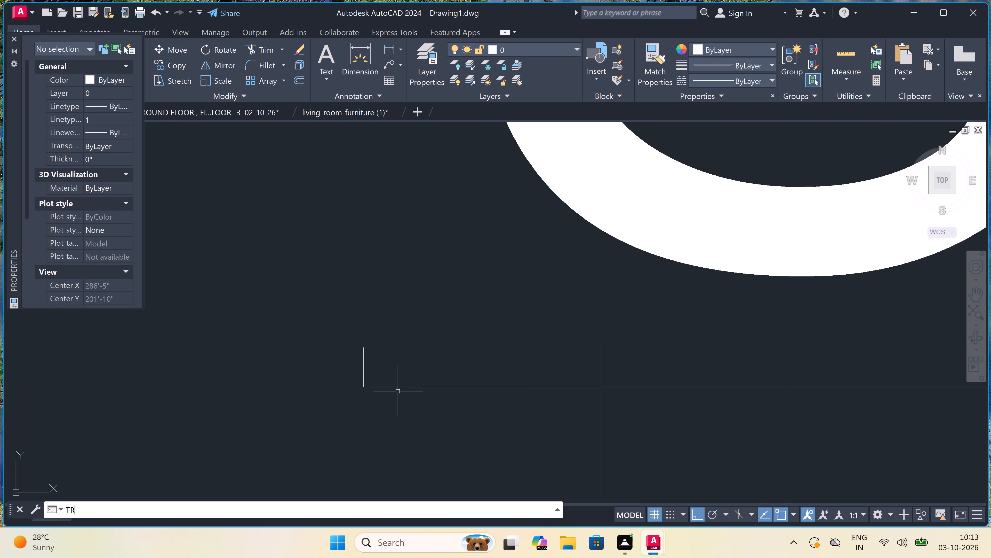
key(space)
double_click(361, 358)
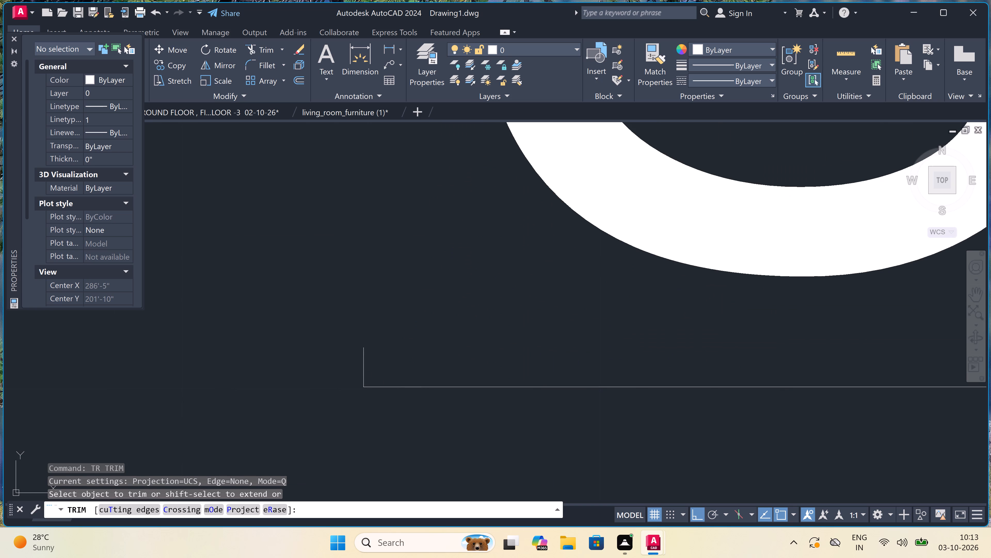
click(376, 359)
key(Escape)
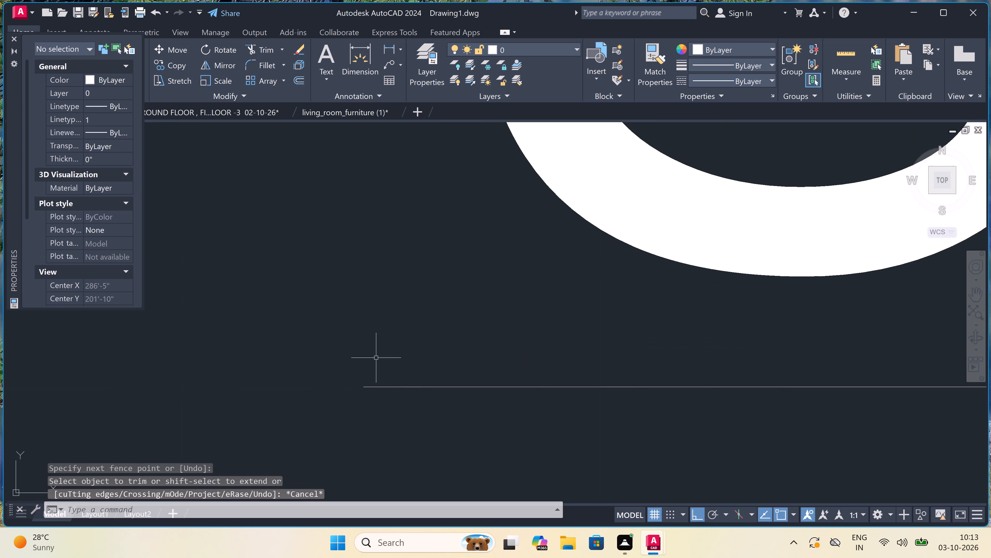
Move the ELEVATION title horizontally about 8'-10" so it sits beneath the gap between the two elevation blocks.
scroll(389, 362, down, 2)
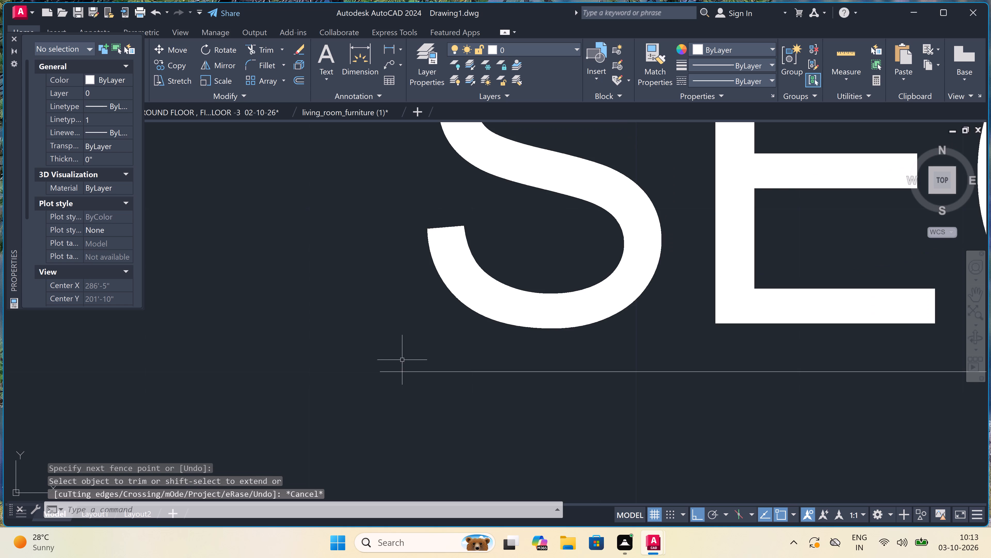
scroll(443, 357, down, 3)
scroll(473, 337, down, 2)
scroll(498, 323, down, 1)
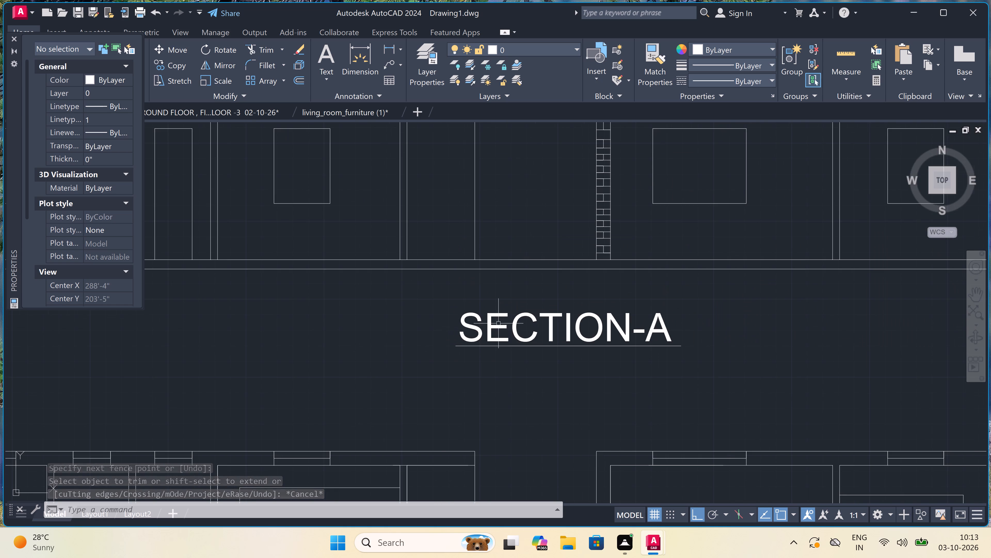
scroll(528, 316, down, 5)
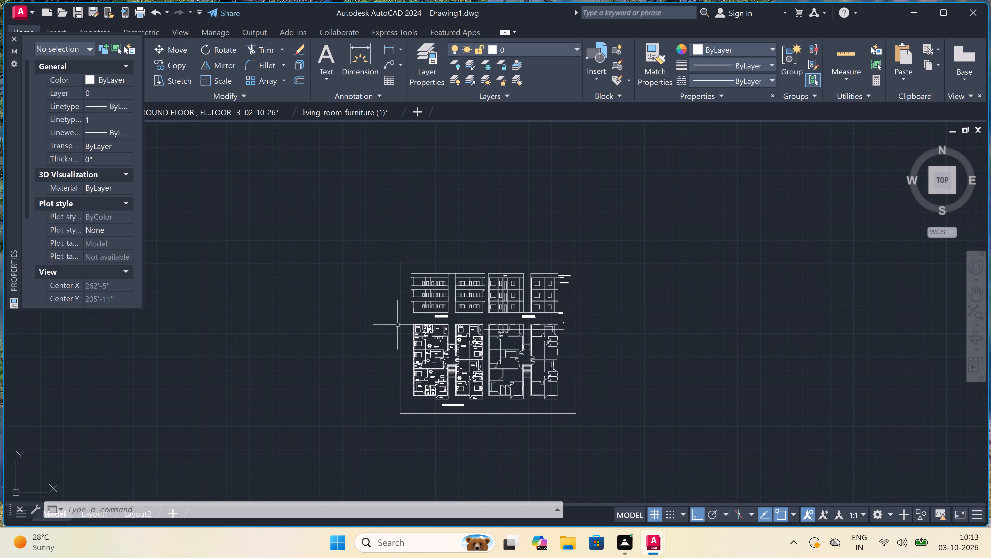
scroll(427, 310, up, 3)
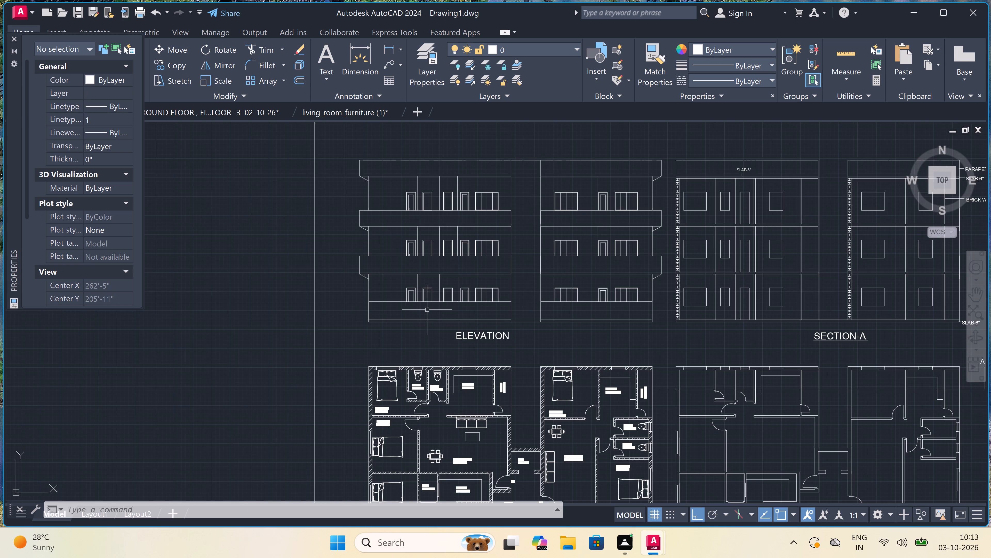
double_click(475, 335)
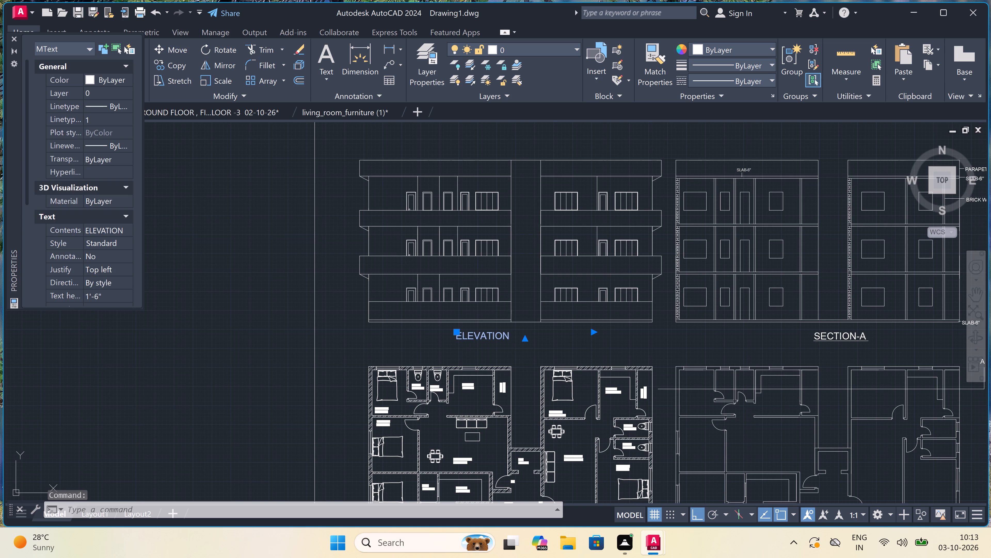
click(432, 342)
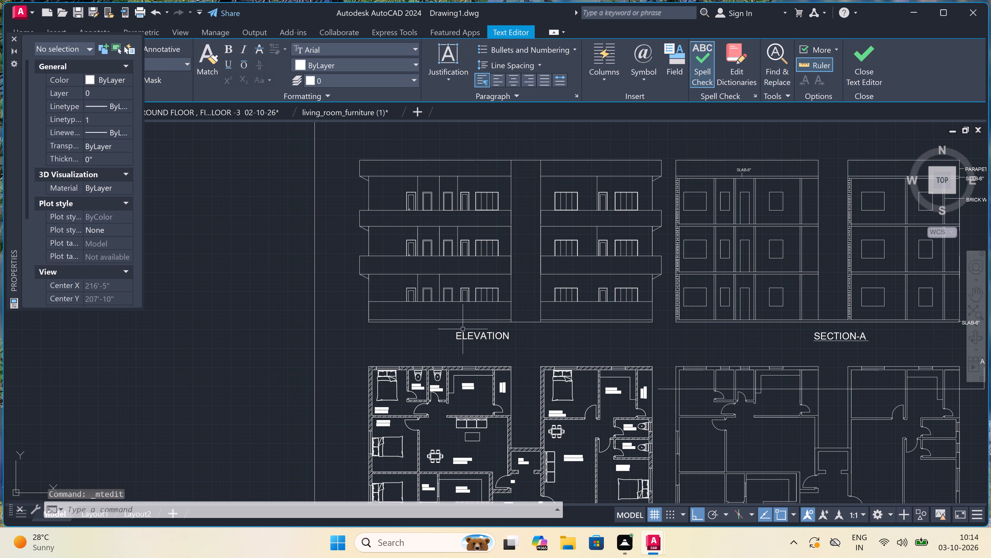
click(473, 333)
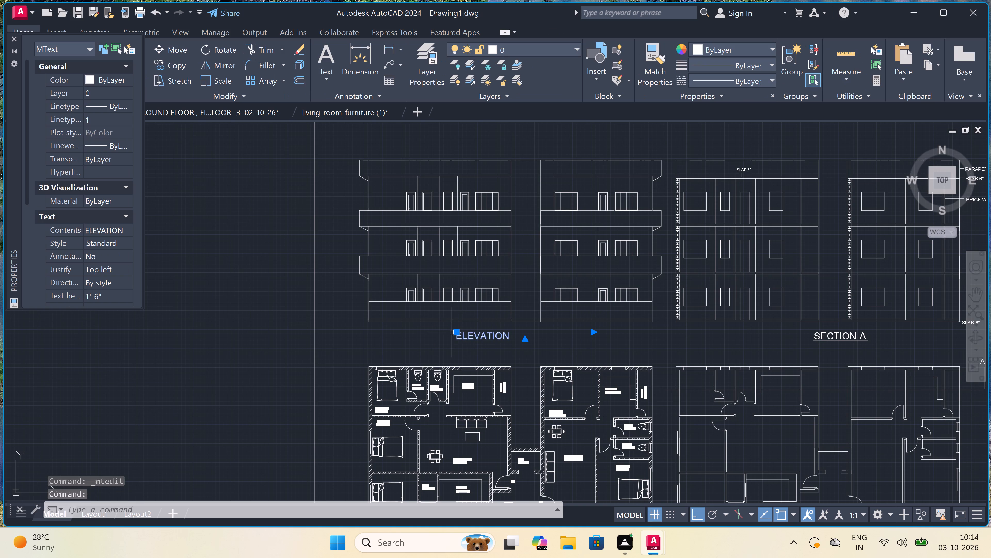
double_click(454, 332)
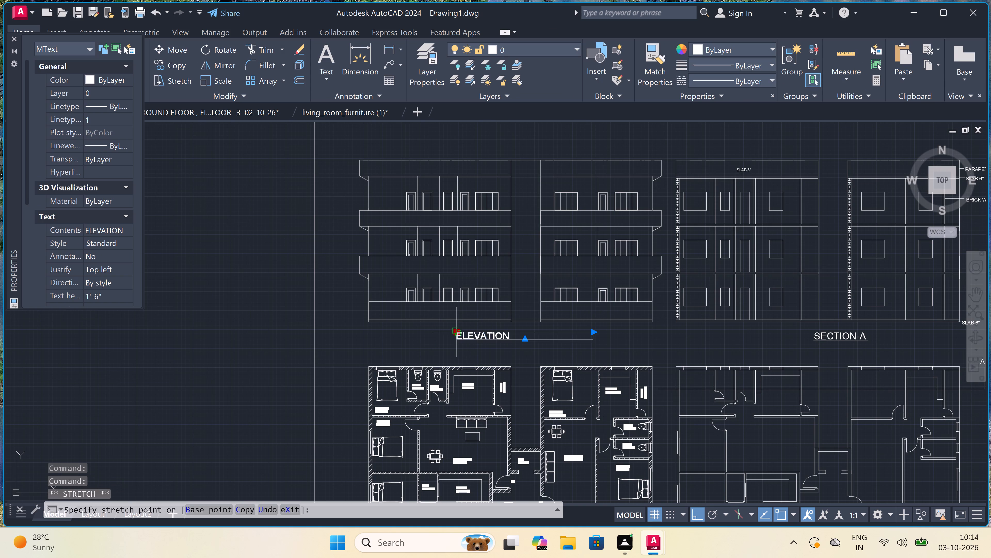
scroll(497, 335, up, 4)
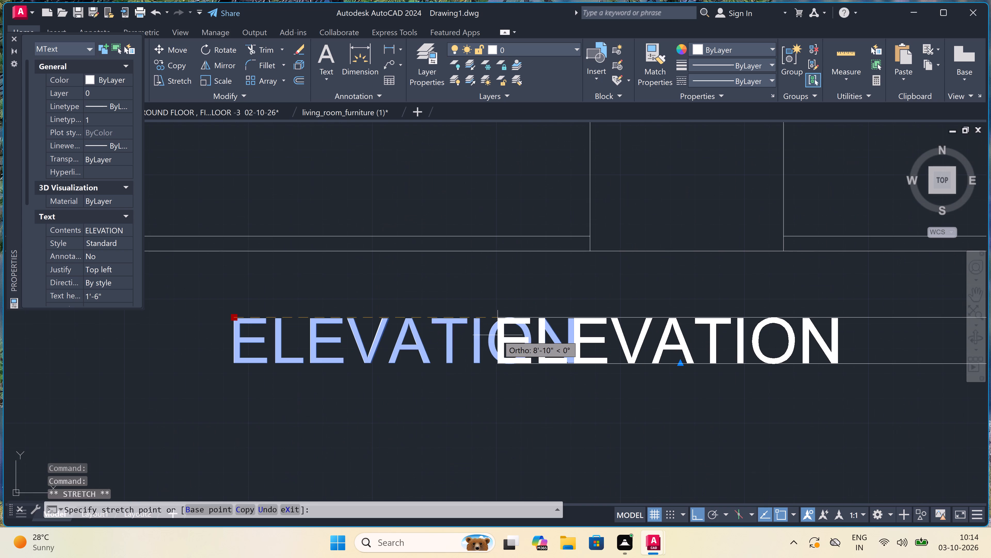
double_click(499, 326)
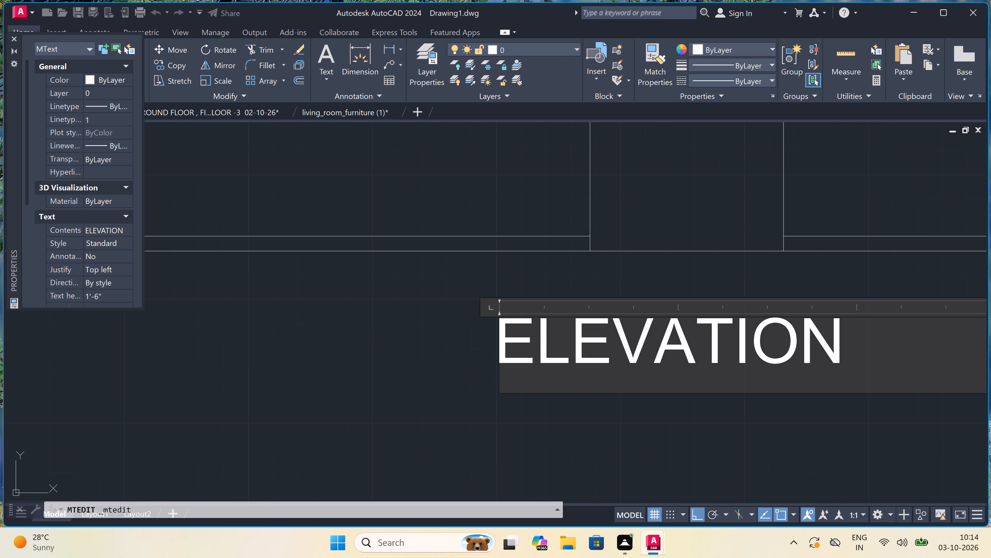
click(434, 355)
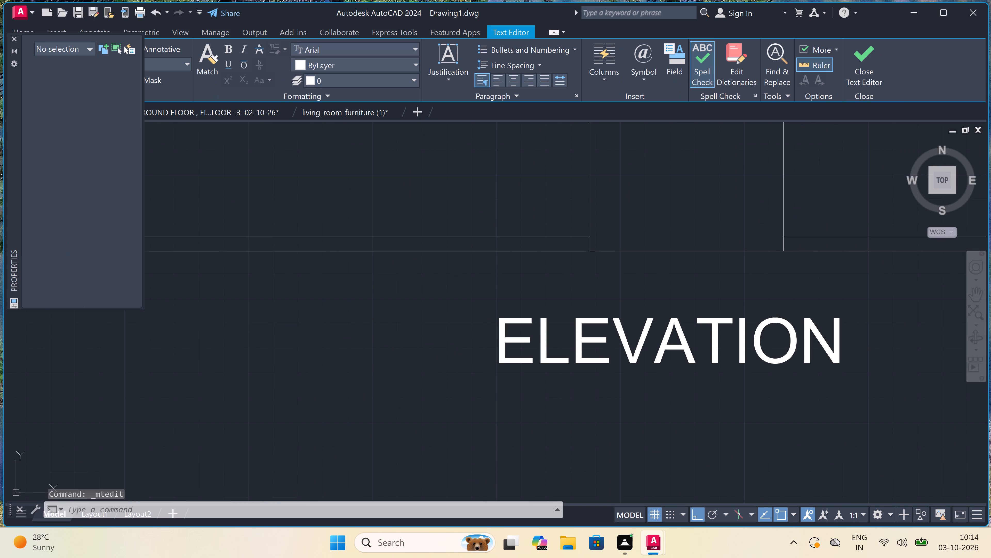
Underline the ELEVATION title with a horizontal line about 14' long, extending slightly past both ends of the text.
text(L)
key(space)
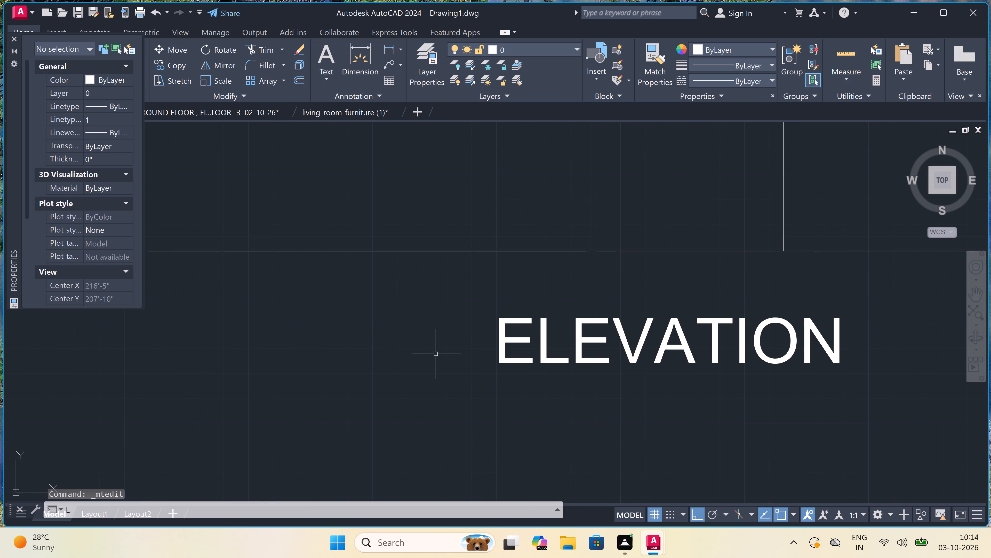
scroll(434, 353, down, 2)
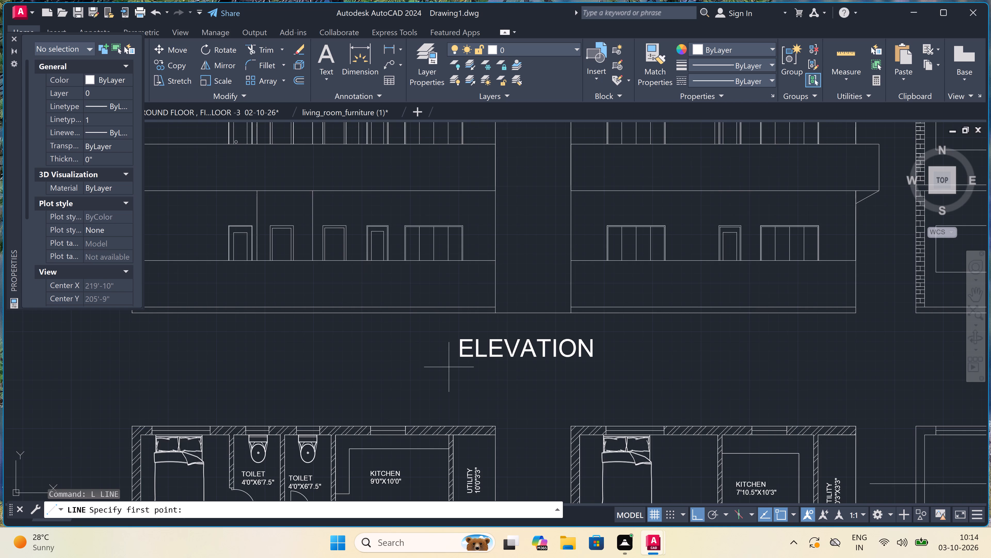
scroll(461, 367, up, 1)
click(436, 363)
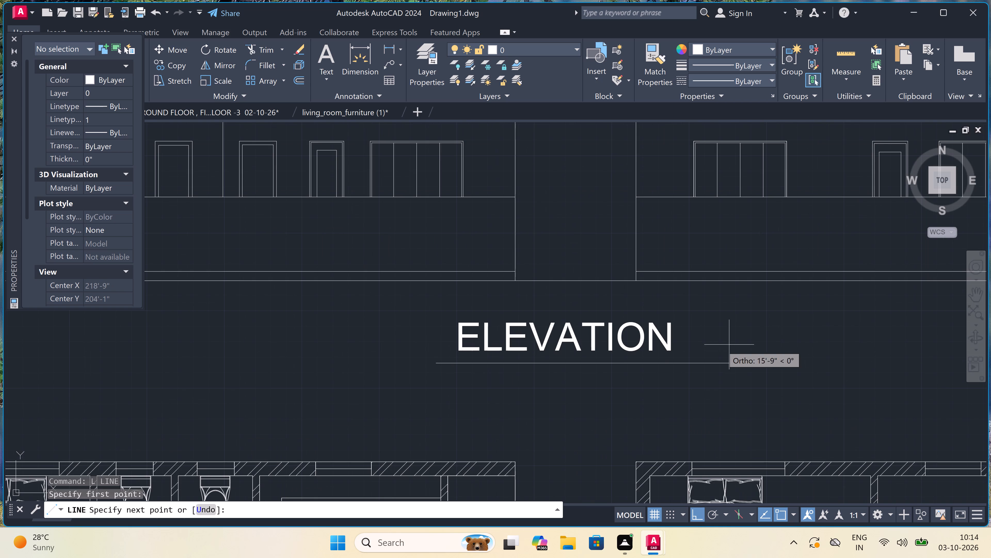
click(691, 364)
key(Escape)
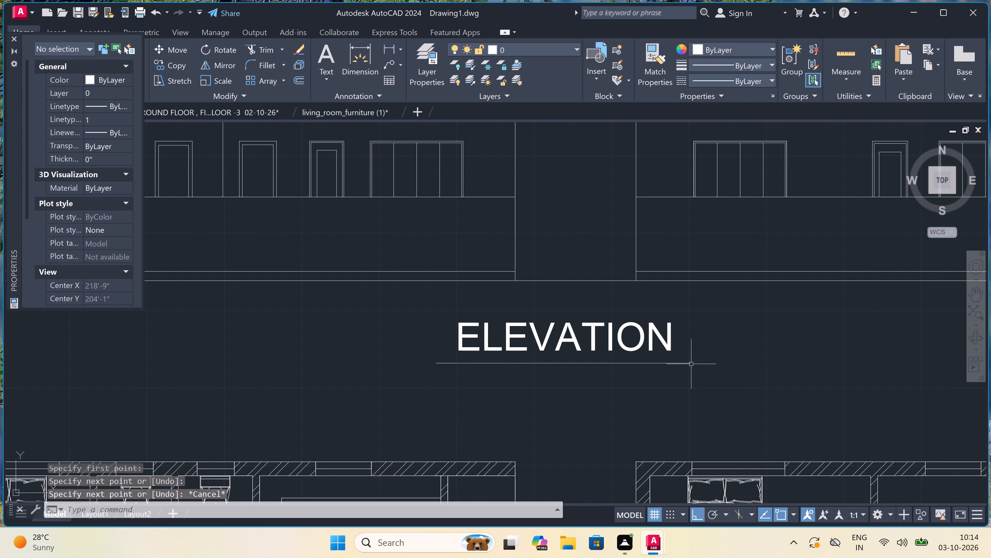
Underline the FIRST FLOOR PLAN title with a horizontal line extending slightly past both ends of the text.
key(space)
scroll(676, 315, down, 3)
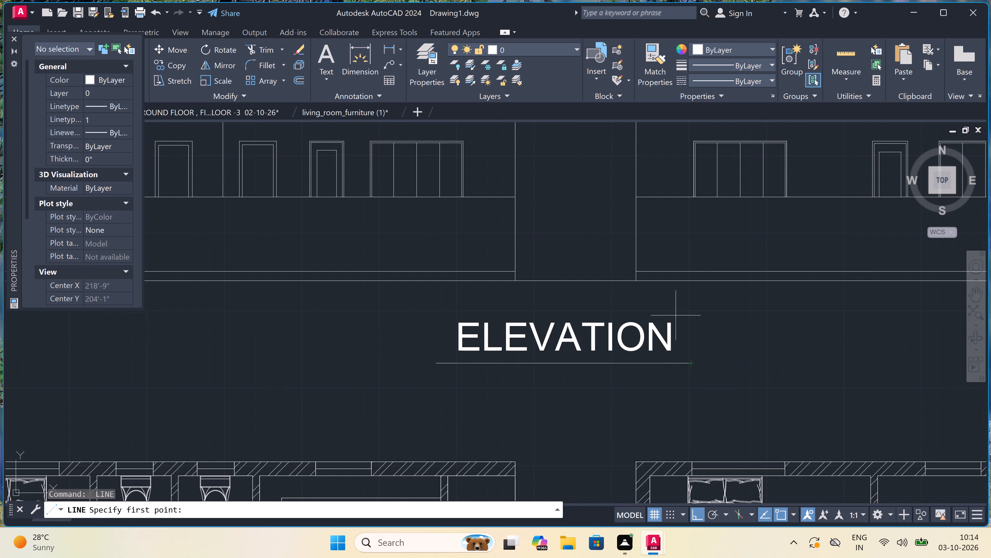
scroll(676, 315, down, 4)
scroll(677, 368, up, 9)
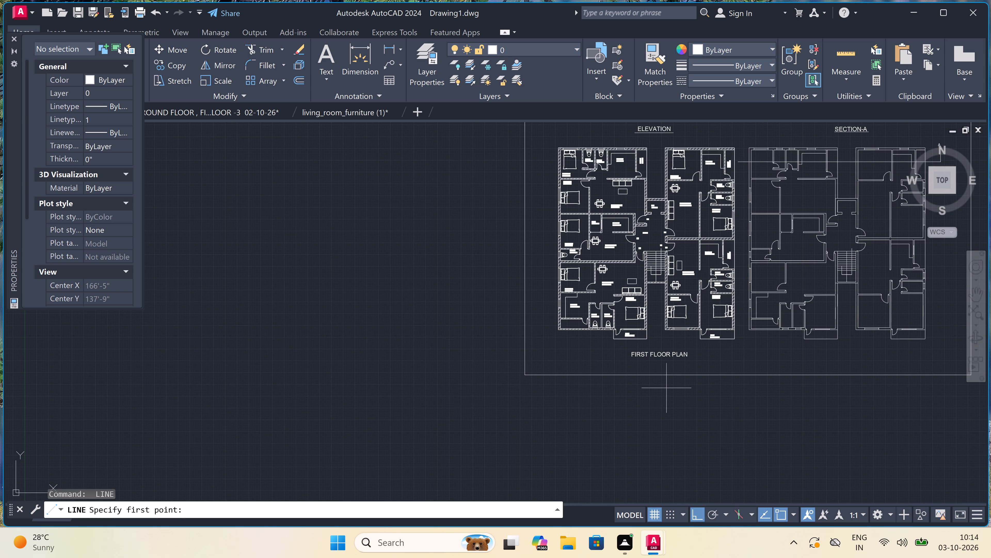
scroll(668, 348, up, 3)
scroll(681, 369, up, 2)
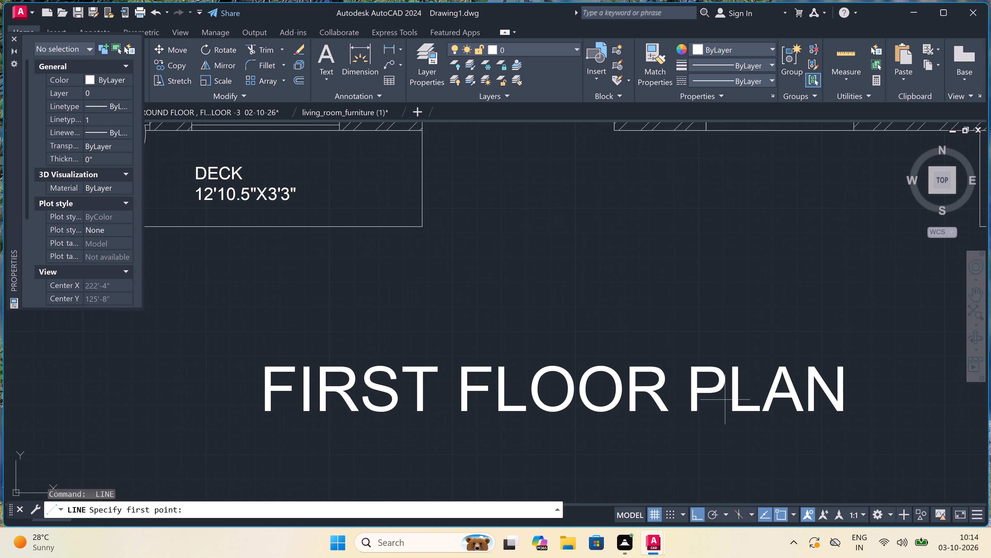
double_click(861, 425)
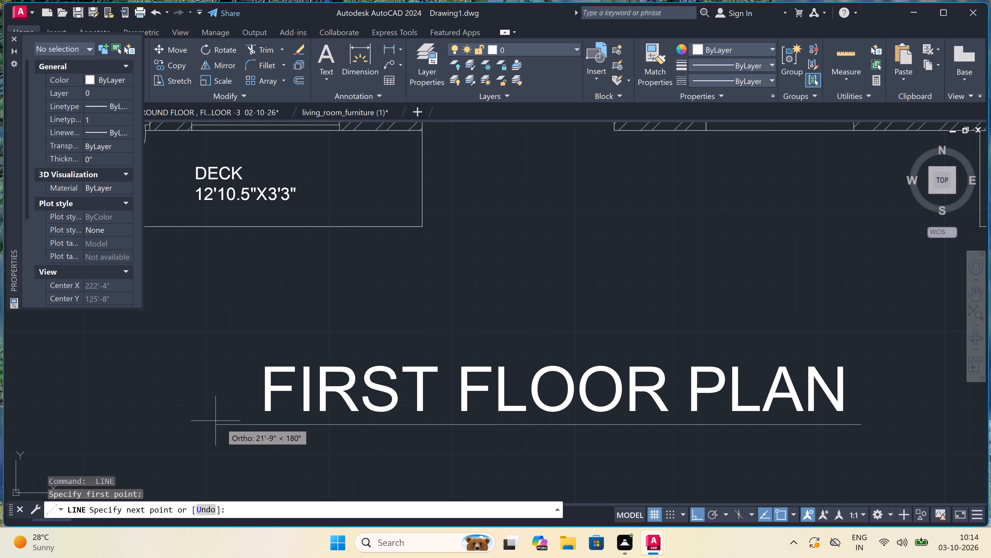
scroll(221, 423, up, 3)
click(287, 423)
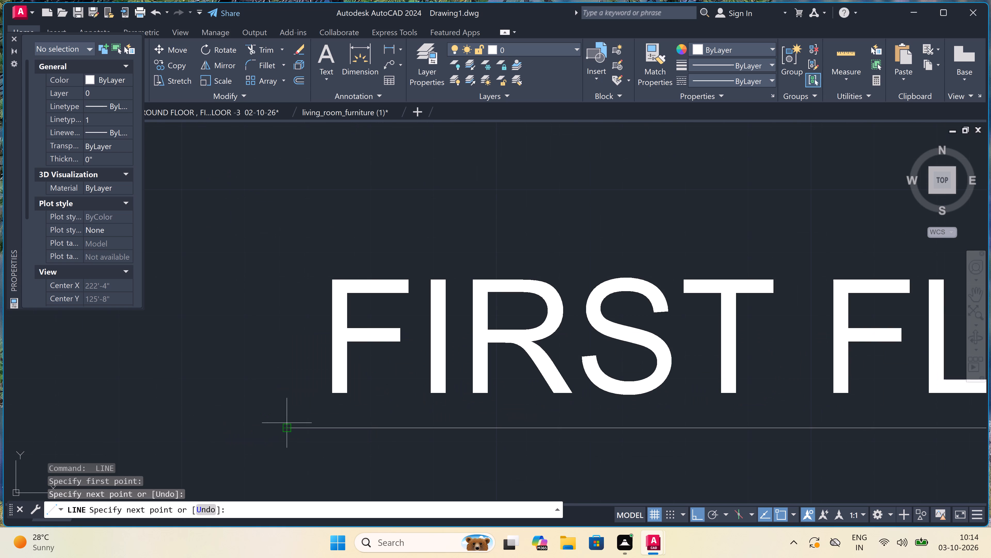
key(Escape)
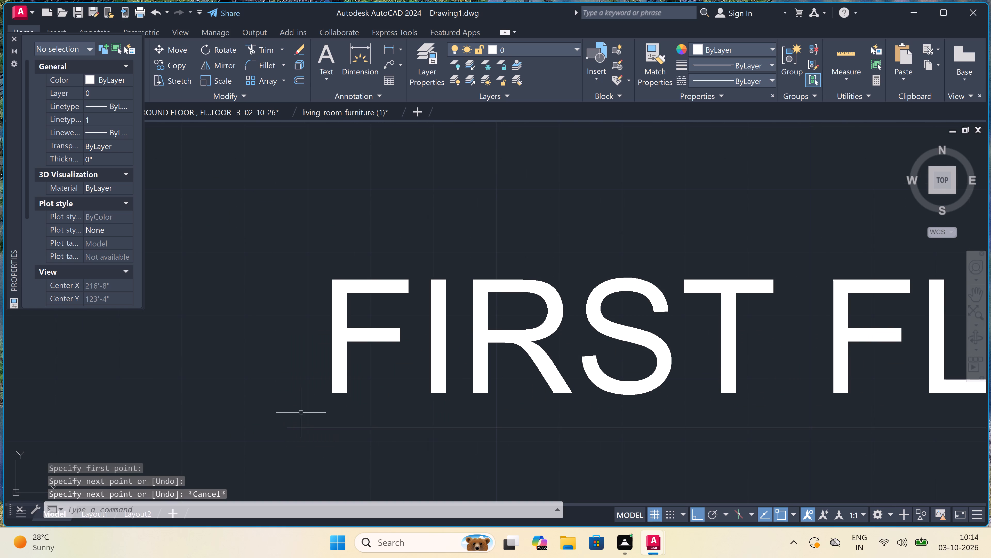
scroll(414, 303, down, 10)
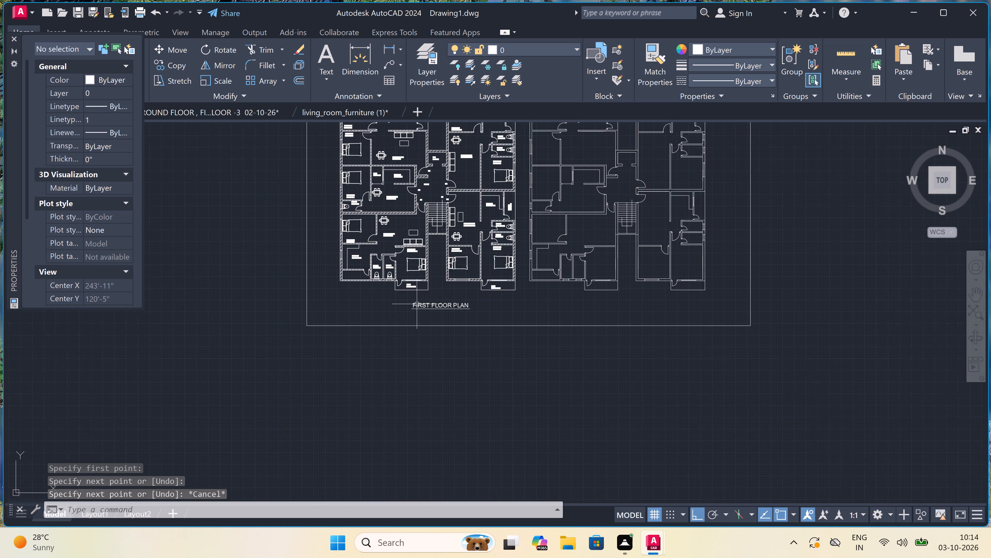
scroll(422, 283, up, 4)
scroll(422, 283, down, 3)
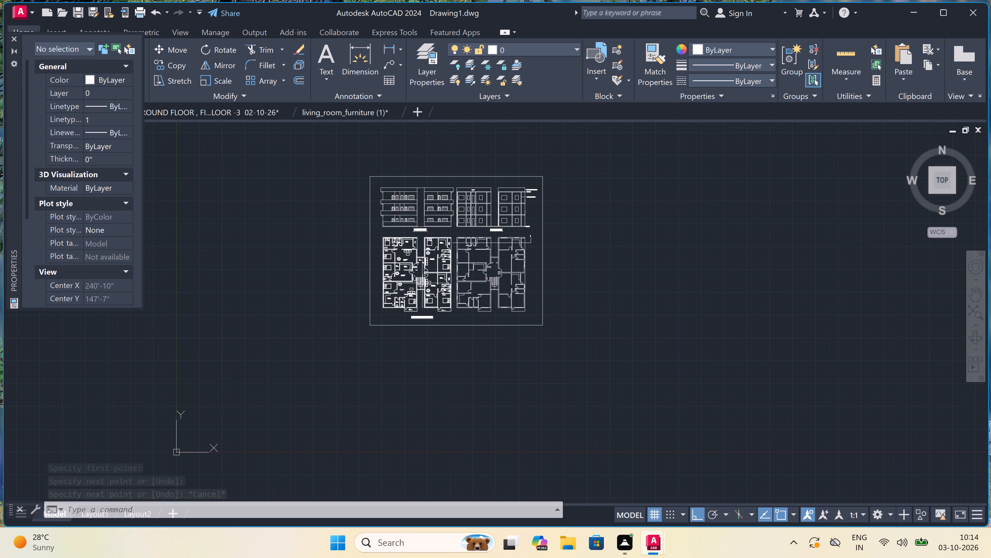
Review the finished sheet, examining the elevation, SECTION-A's walls and slabs, its leader labels and the underlined titles.
scroll(476, 193, up, 4)
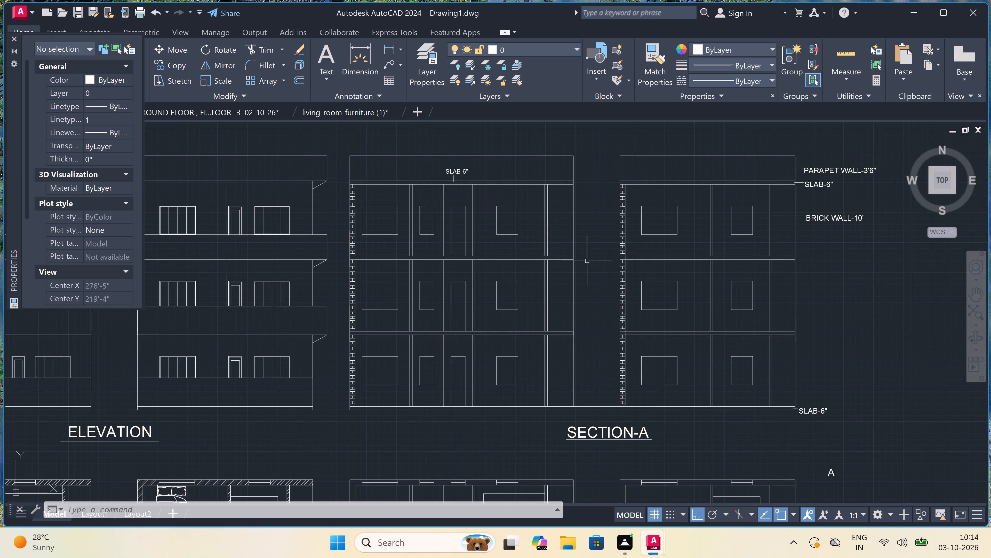
scroll(632, 251, up, 3)
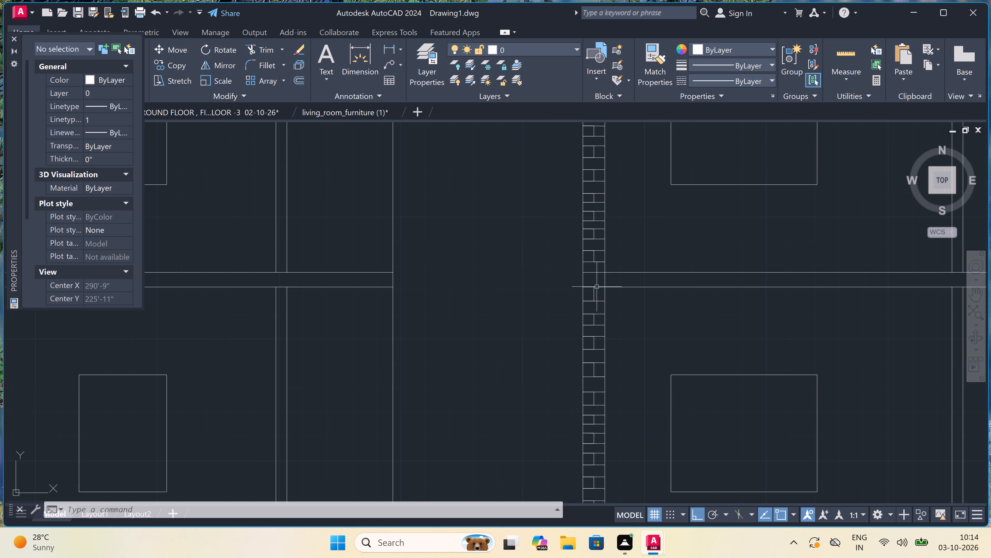
scroll(590, 274, up, 3)
scroll(617, 252, down, 4)
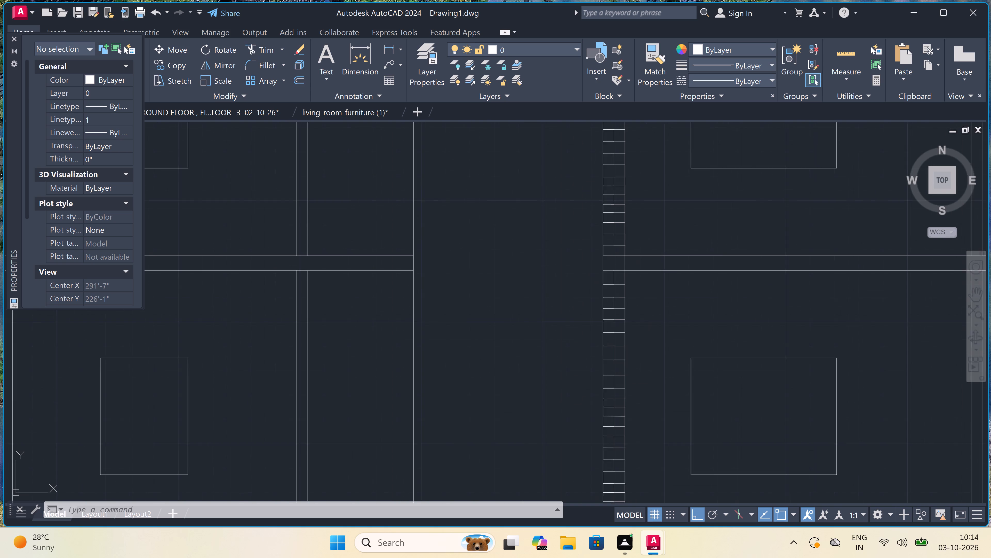
scroll(617, 252, down, 4)
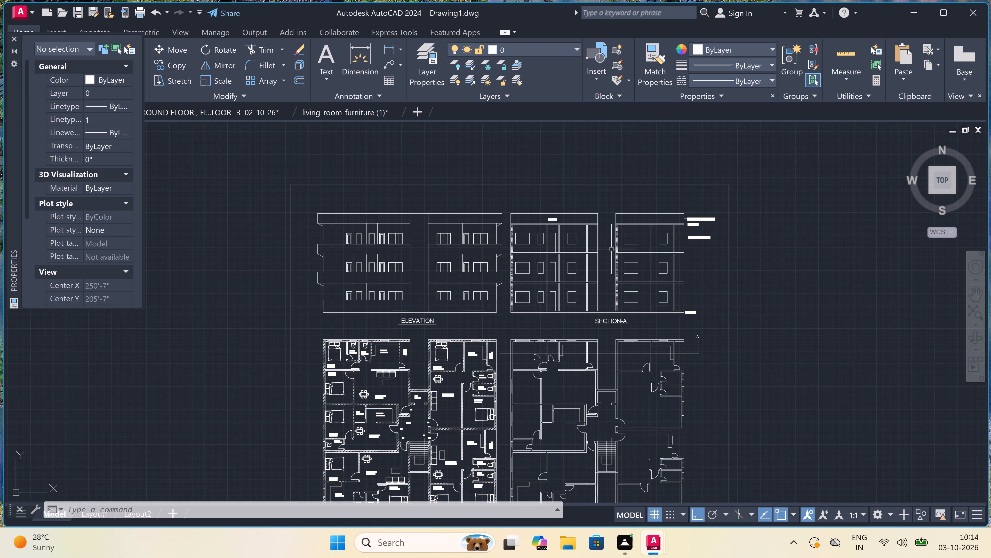
scroll(516, 228, up, 3)
scroll(516, 228, down, 3)
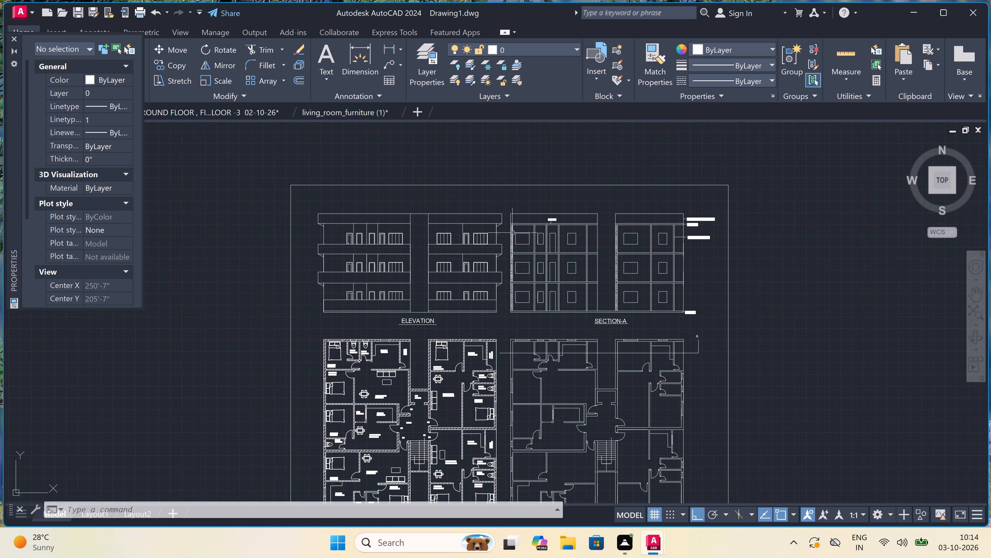
scroll(511, 251, up, 3)
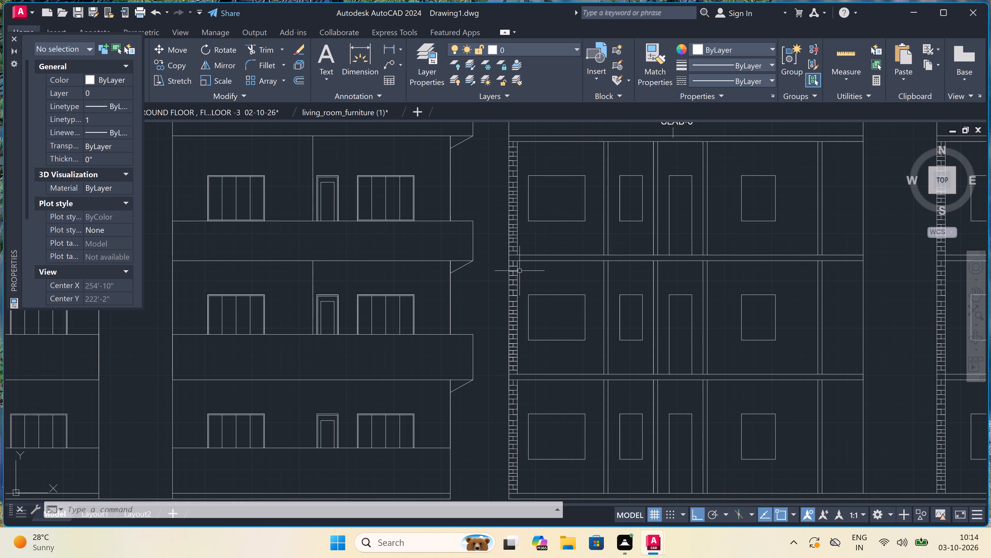
scroll(524, 292, down, 3)
scroll(509, 329, up, 2)
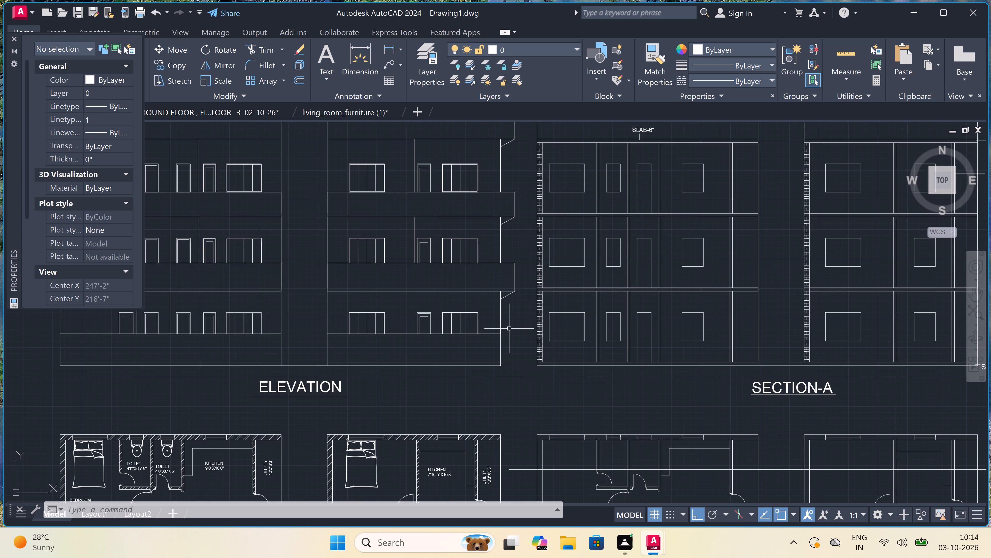
scroll(509, 329, down, 4)
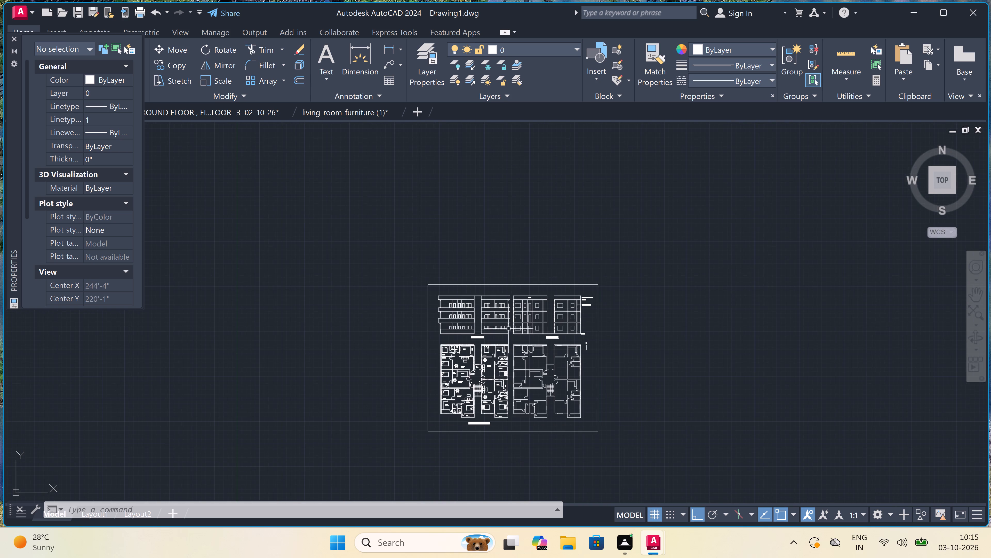
scroll(415, 330, up, 3)
scroll(418, 330, down, 2)
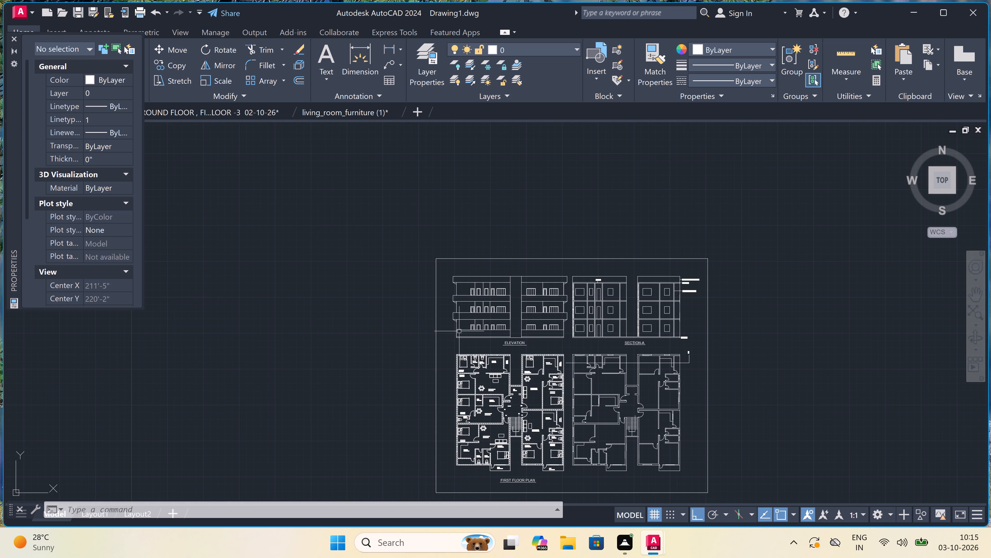
scroll(492, 334, up, 3)
scroll(492, 334, down, 3)
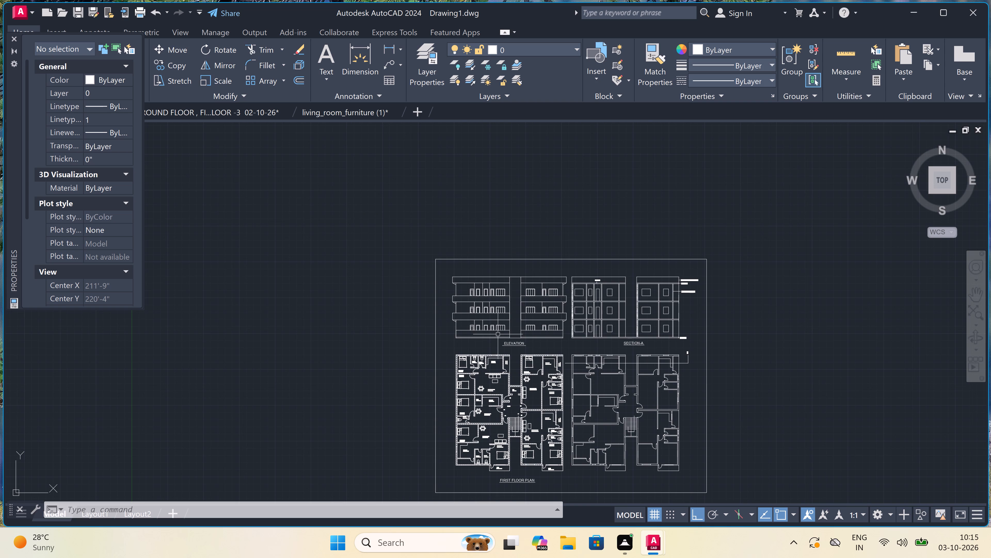
scroll(695, 285, up, 3)
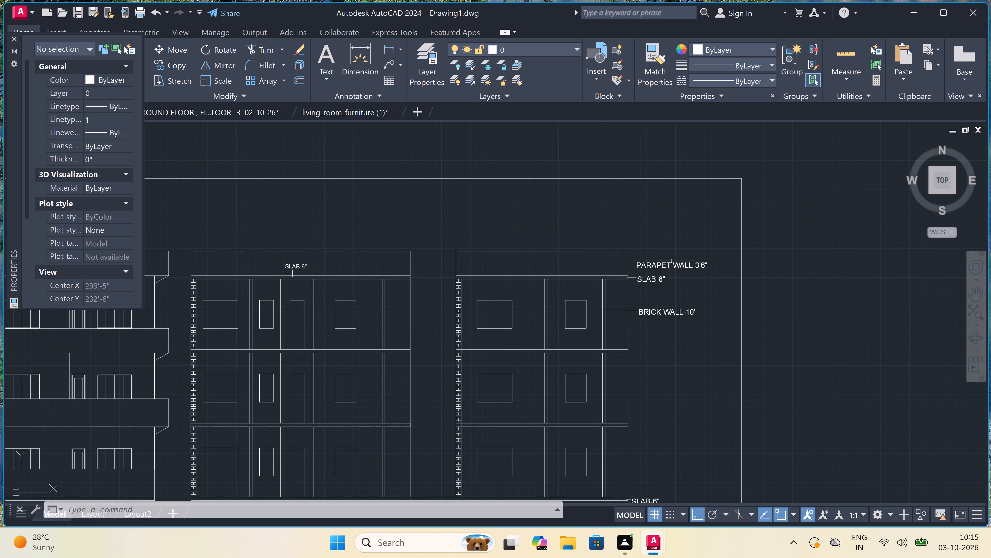
scroll(668, 259, down, 2)
scroll(668, 260, up, 1)
scroll(668, 260, down, 1)
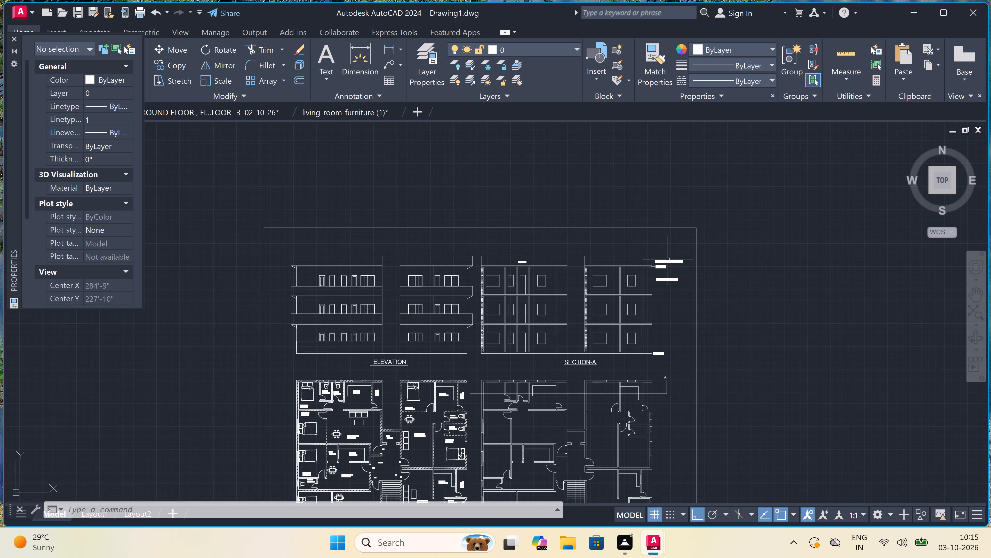
scroll(668, 260, down, 1)
scroll(666, 261, up, 4)
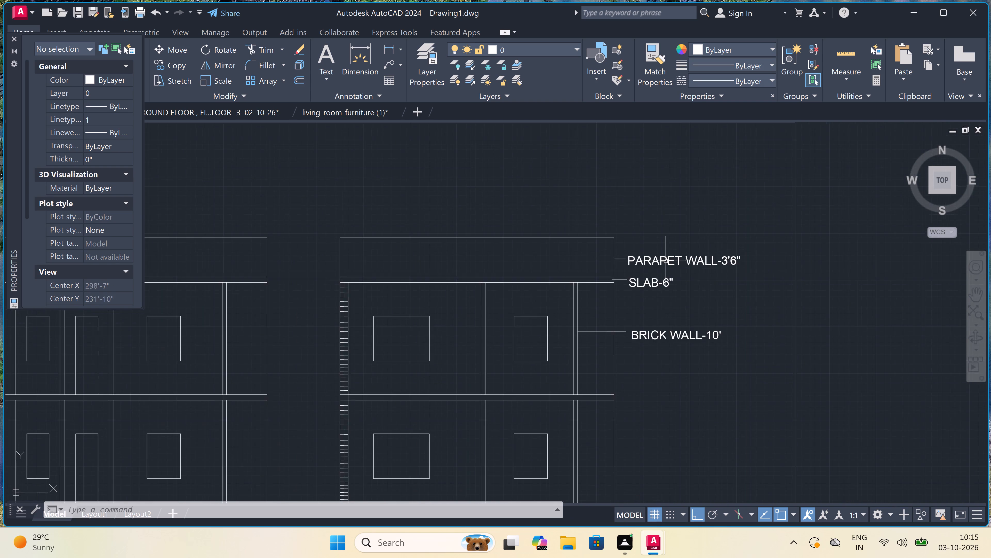
scroll(666, 261, up, 1)
scroll(666, 261, down, 4)
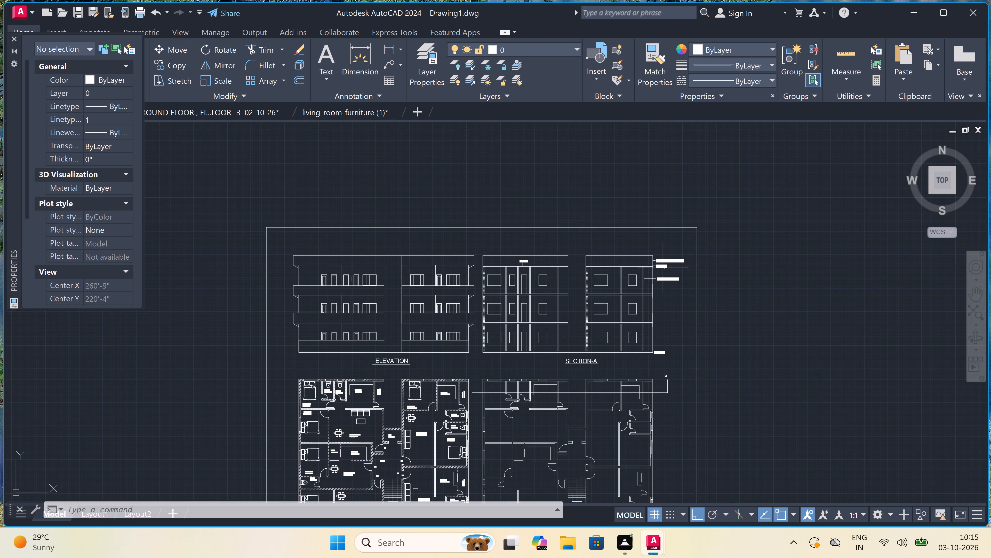
scroll(624, 303, up, 3)
scroll(609, 262, down, 2)
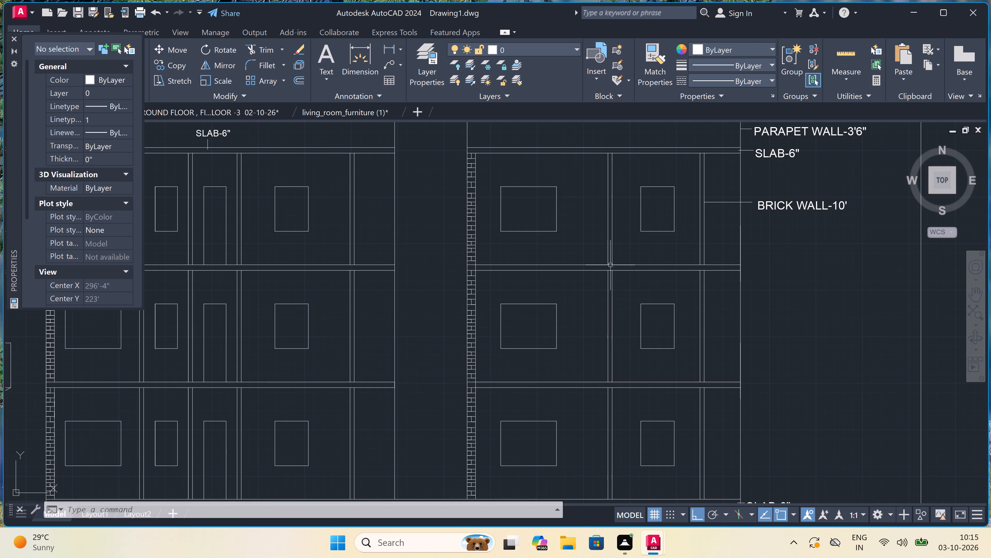
scroll(609, 262, down, 2)
scroll(581, 292, up, 4)
scroll(581, 292, down, 1)
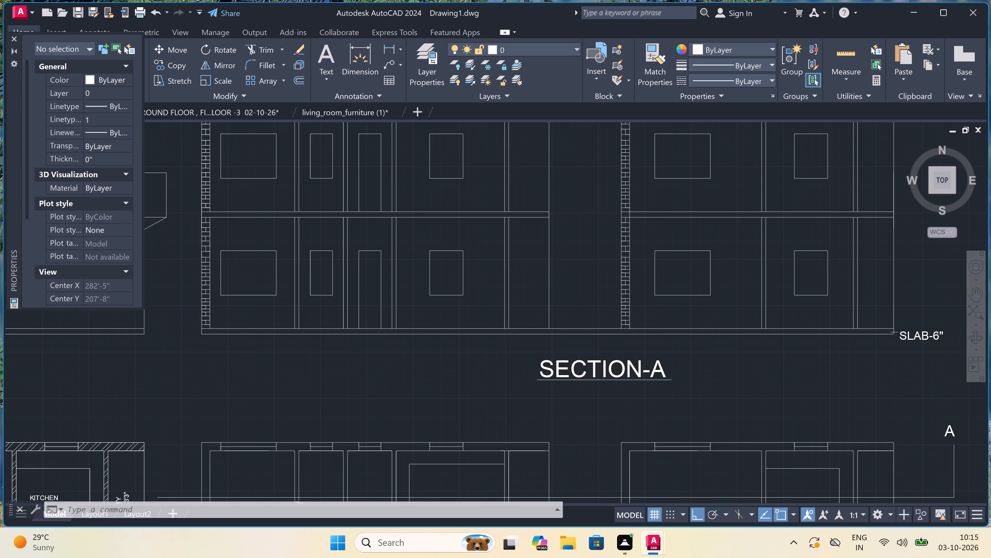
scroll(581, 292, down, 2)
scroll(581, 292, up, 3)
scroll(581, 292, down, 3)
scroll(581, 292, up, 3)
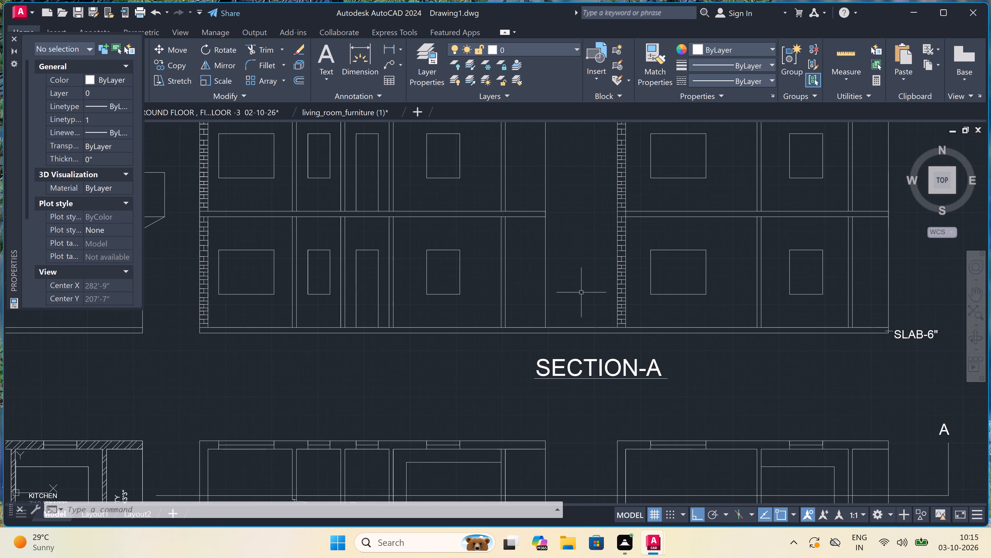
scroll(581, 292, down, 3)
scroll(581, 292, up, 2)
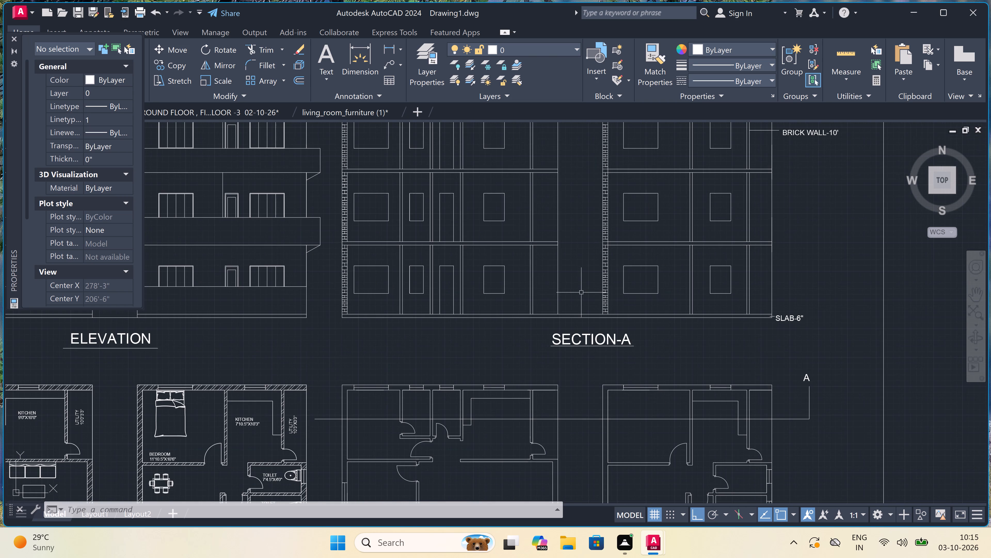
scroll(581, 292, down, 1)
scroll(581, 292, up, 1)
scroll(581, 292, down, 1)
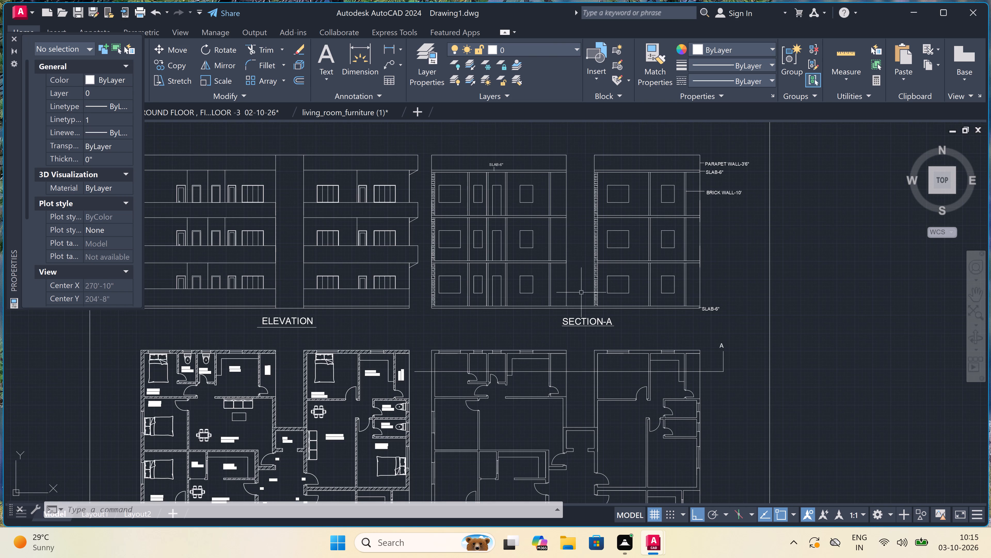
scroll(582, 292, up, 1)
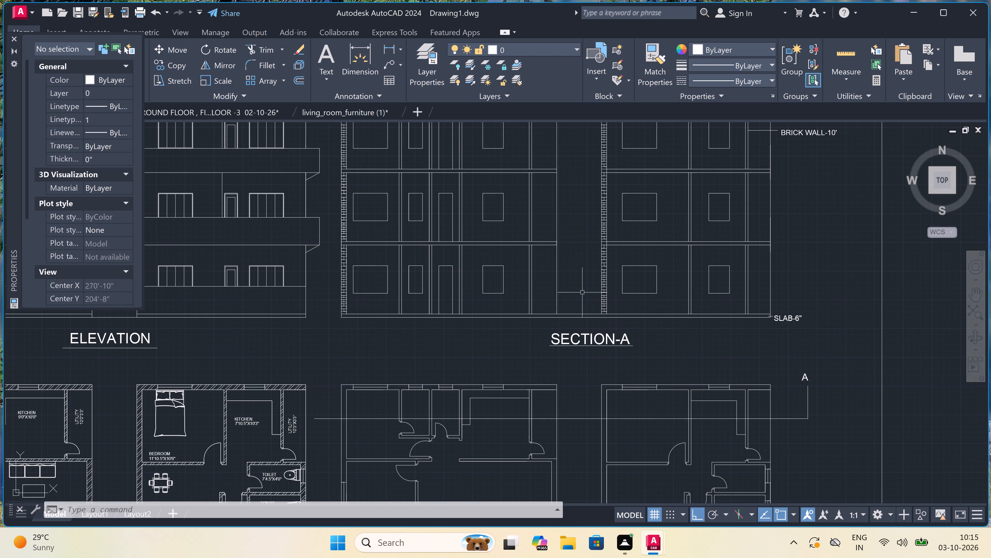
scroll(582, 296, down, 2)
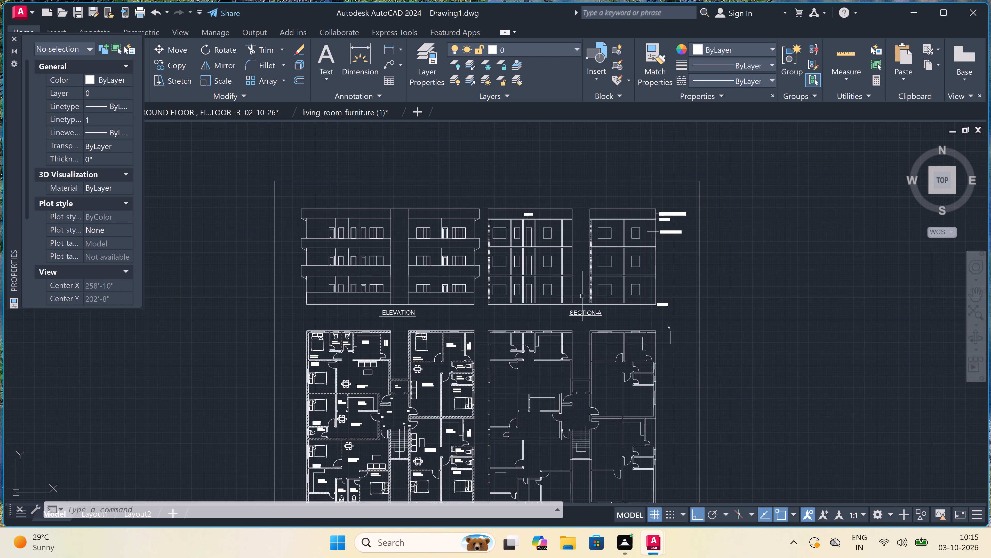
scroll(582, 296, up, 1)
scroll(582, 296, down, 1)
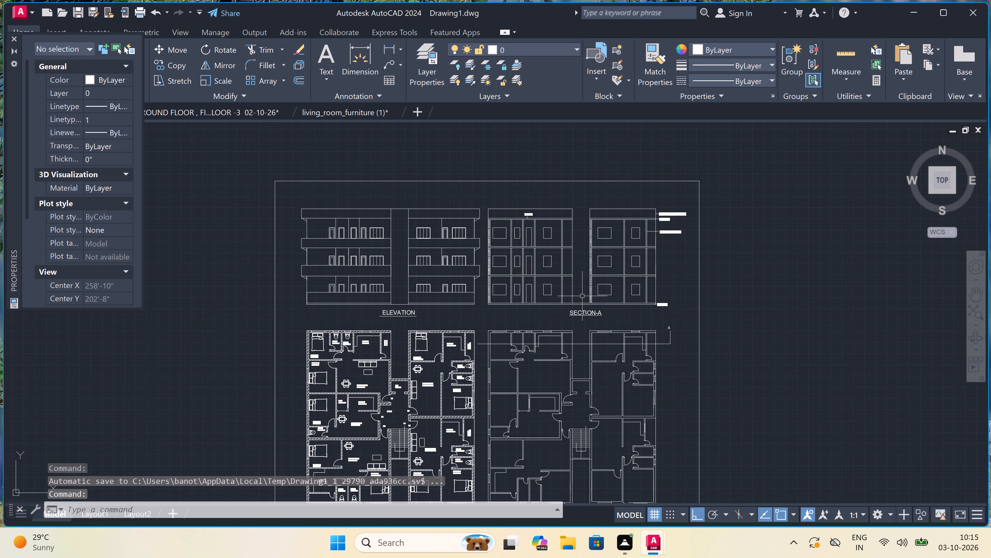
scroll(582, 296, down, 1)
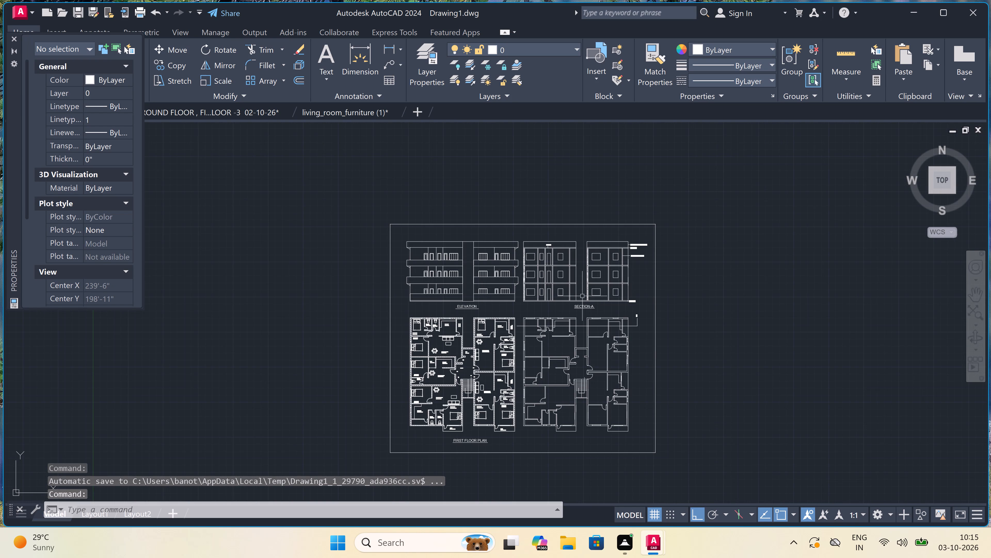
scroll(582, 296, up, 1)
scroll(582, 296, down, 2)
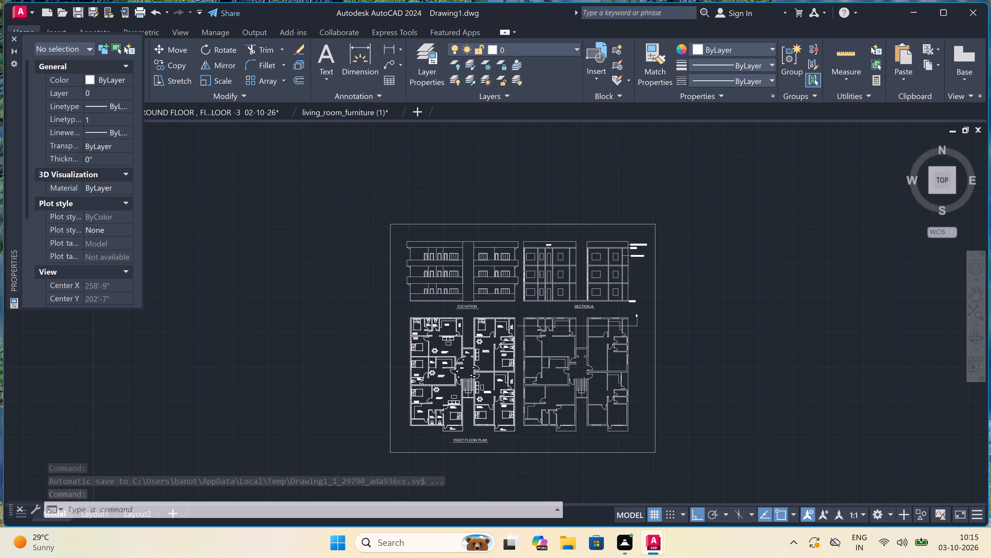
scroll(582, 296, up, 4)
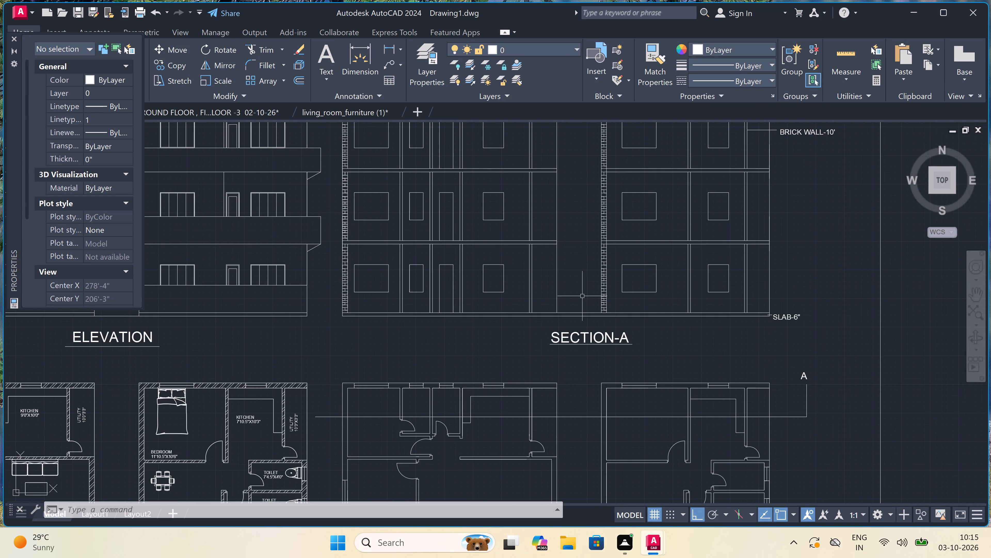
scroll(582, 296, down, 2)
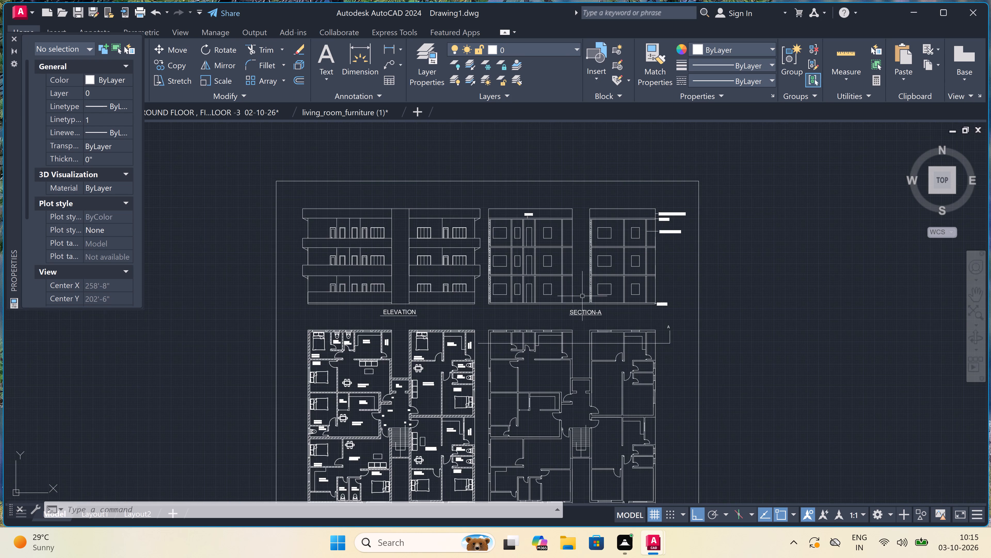
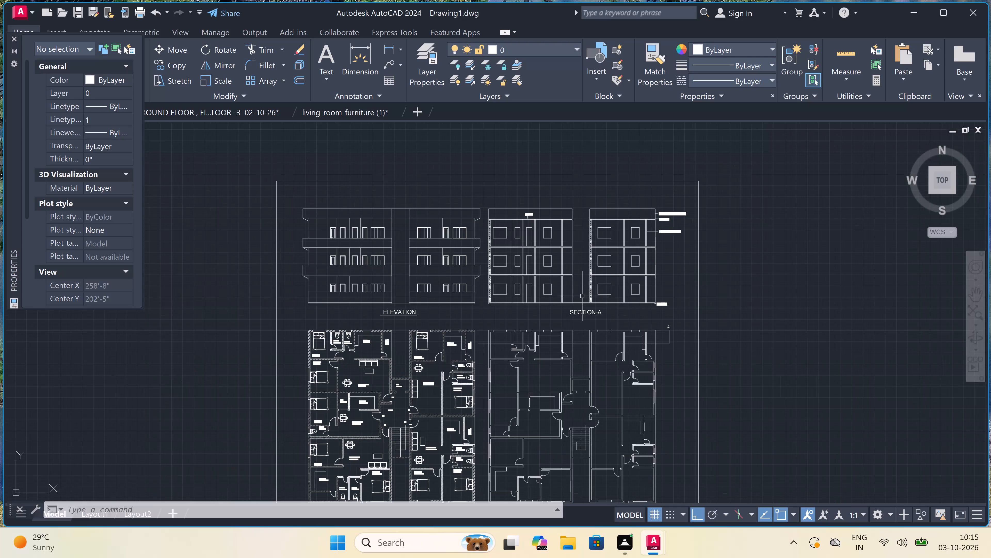
Review the whole sheet, examining the SECTION-A base and title, the ELEVATION title and the furnished first floor plan.
scroll(576, 278, up, 1)
scroll(580, 304, up, 1)
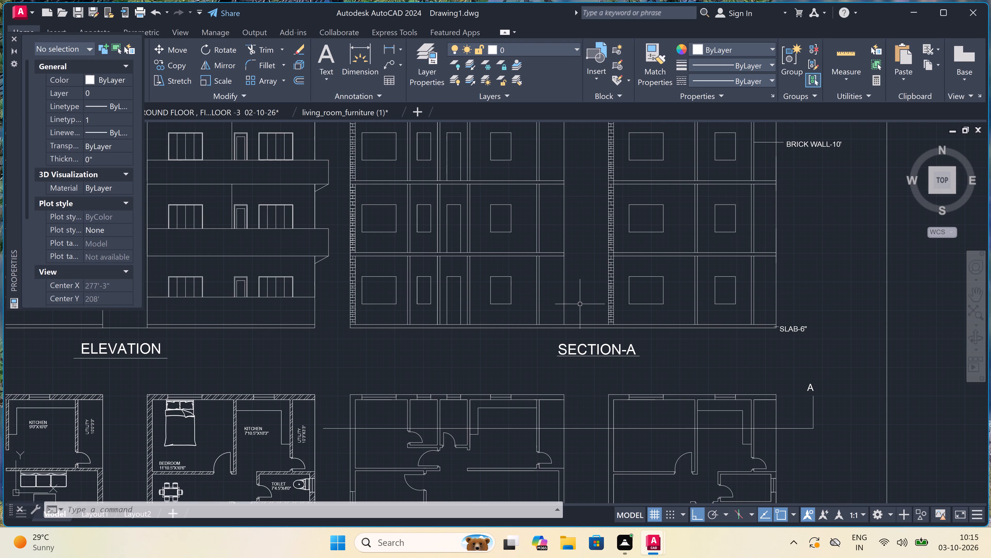
scroll(582, 321, up, 2)
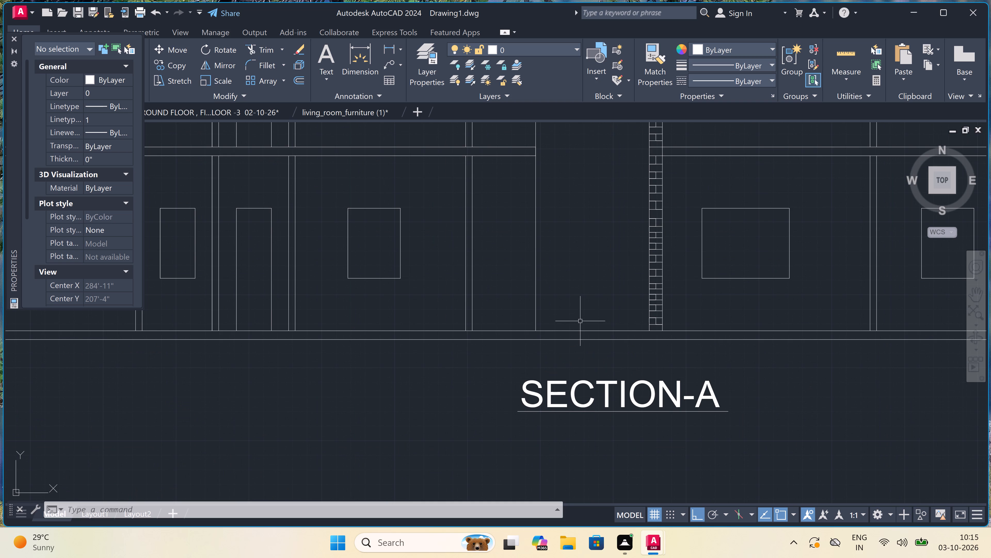
scroll(578, 331, up, 2)
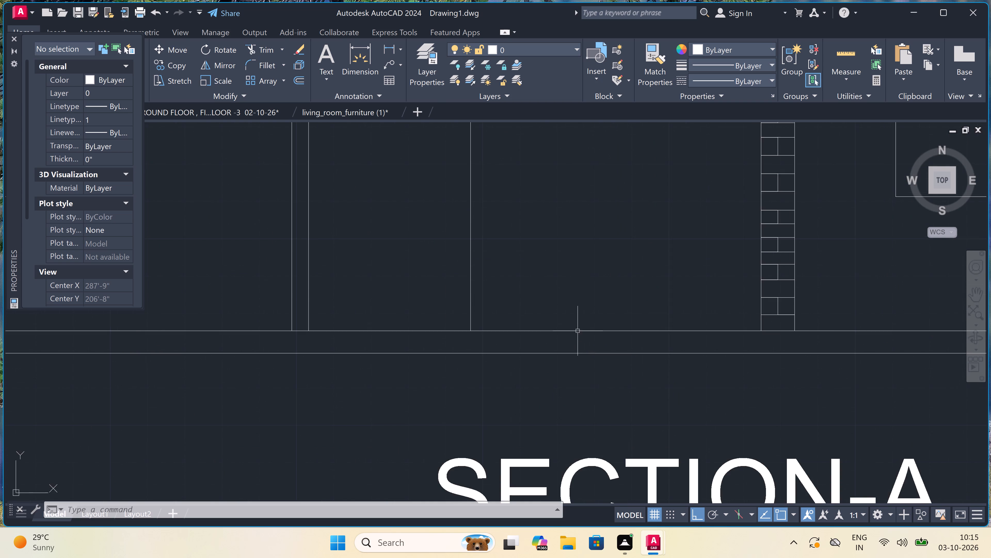
scroll(577, 331, down, 7)
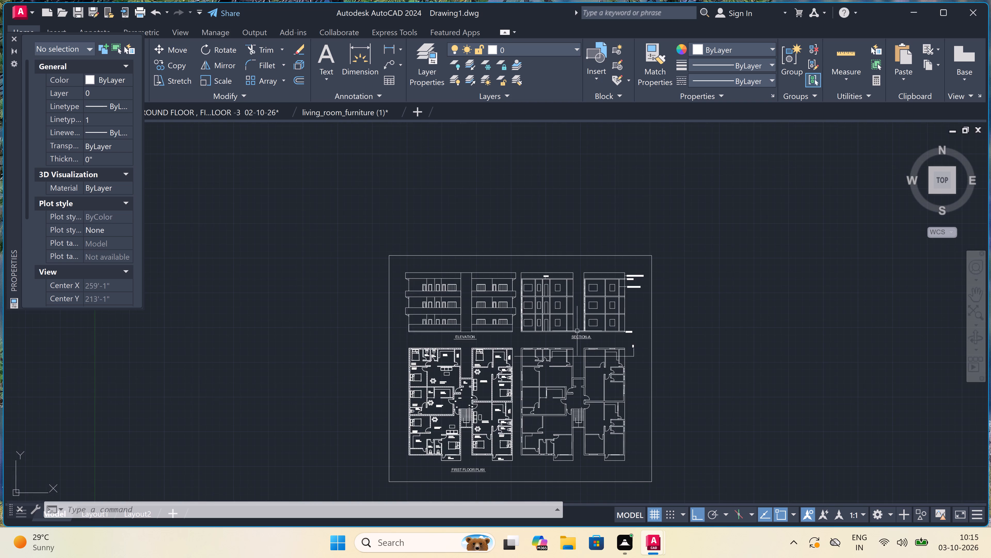
scroll(577, 331, up, 3)
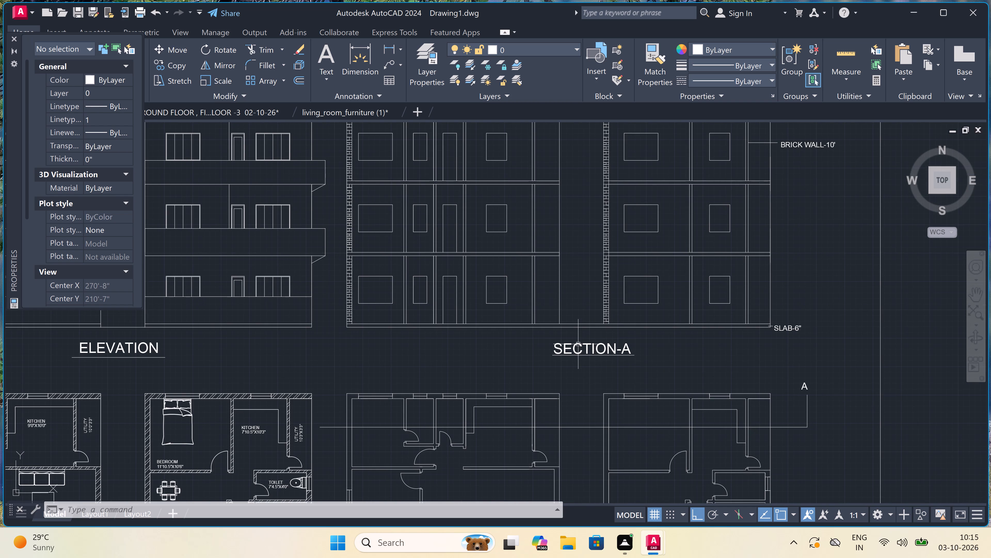
scroll(578, 344, down, 4)
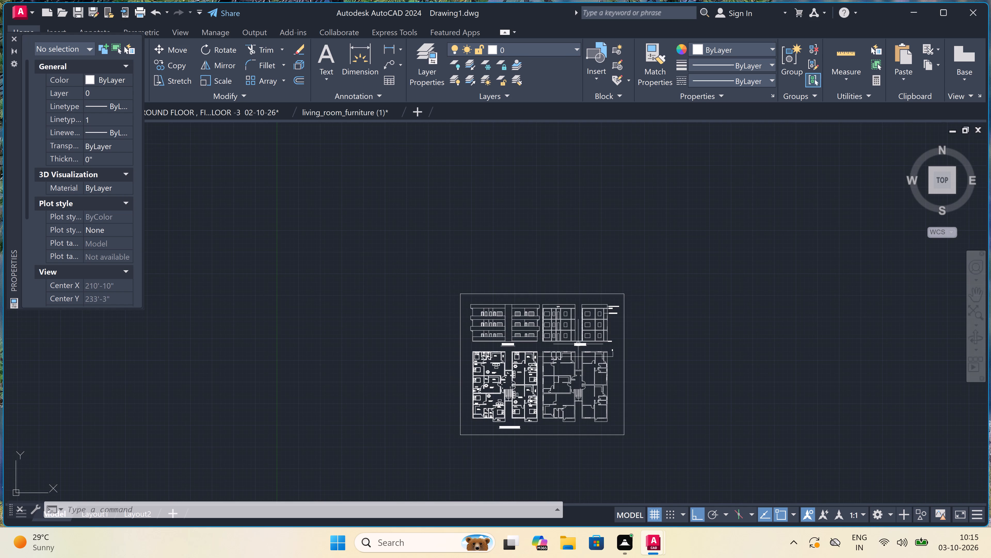
scroll(516, 443, up, 2)
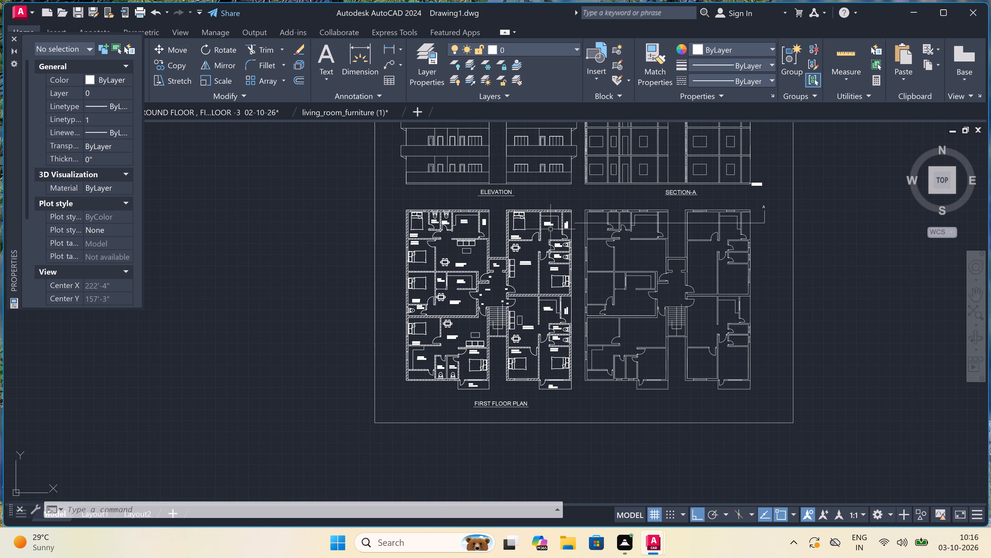
scroll(550, 234, up, 2)
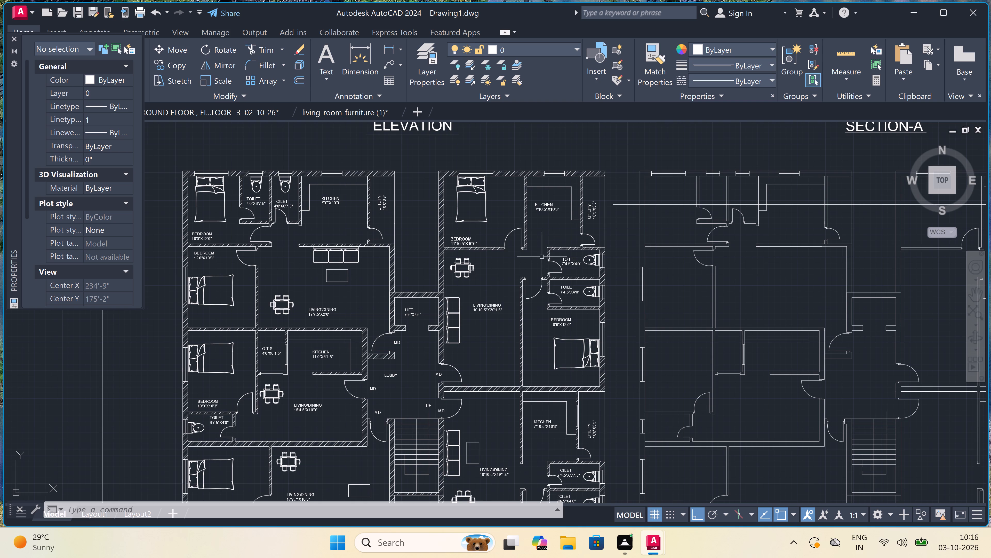
scroll(483, 258, down, 1)
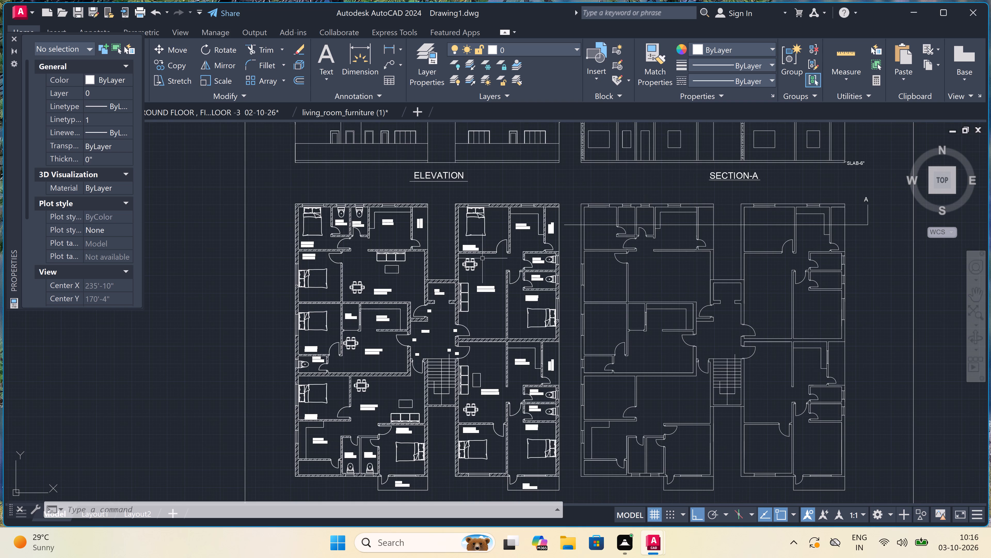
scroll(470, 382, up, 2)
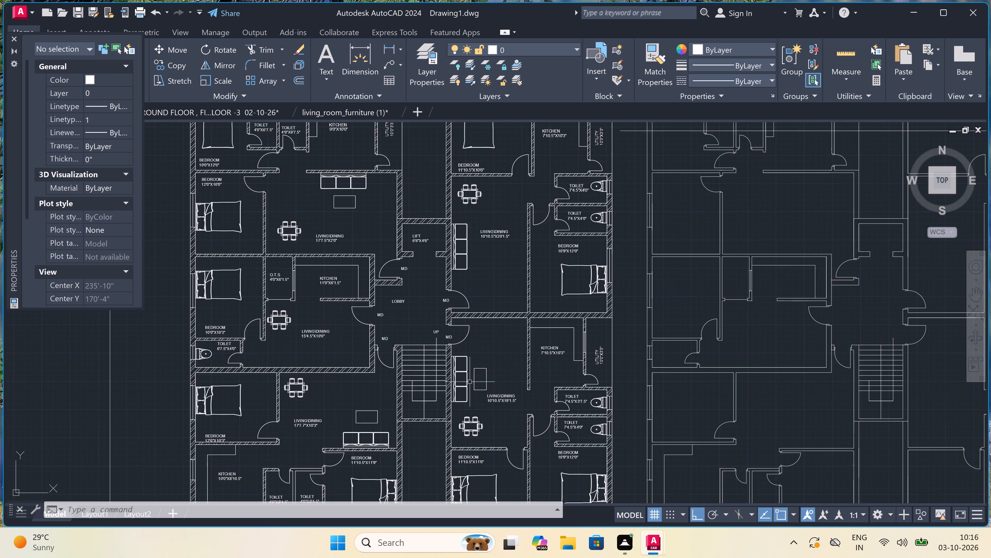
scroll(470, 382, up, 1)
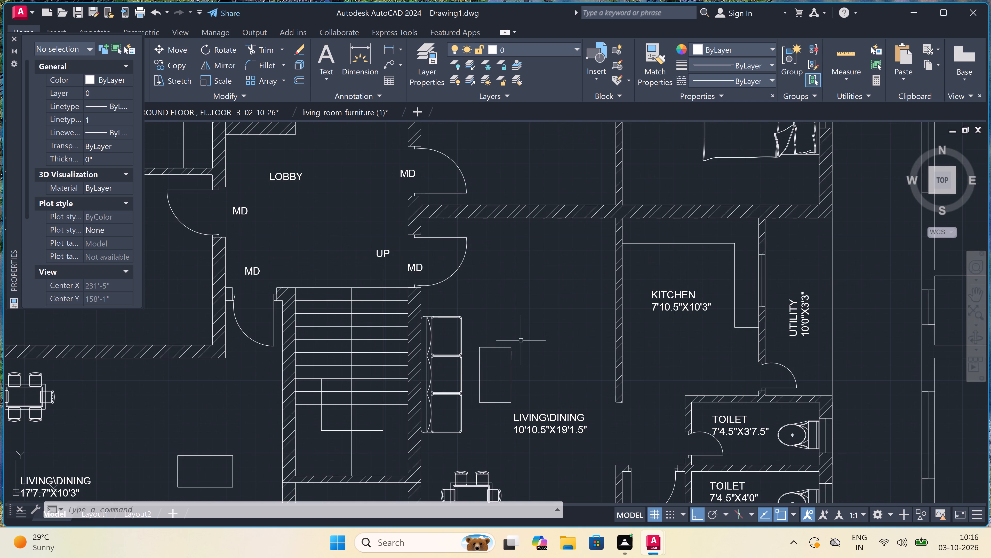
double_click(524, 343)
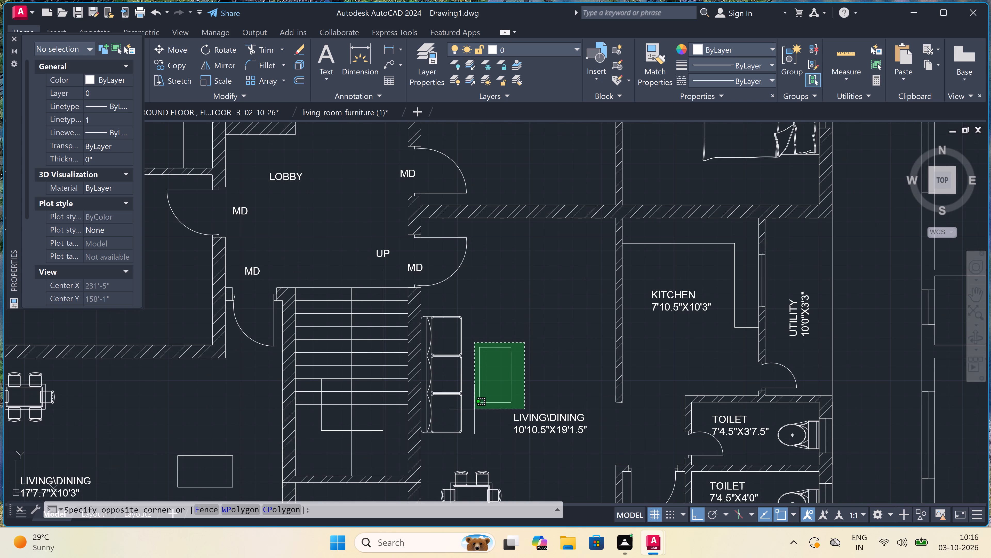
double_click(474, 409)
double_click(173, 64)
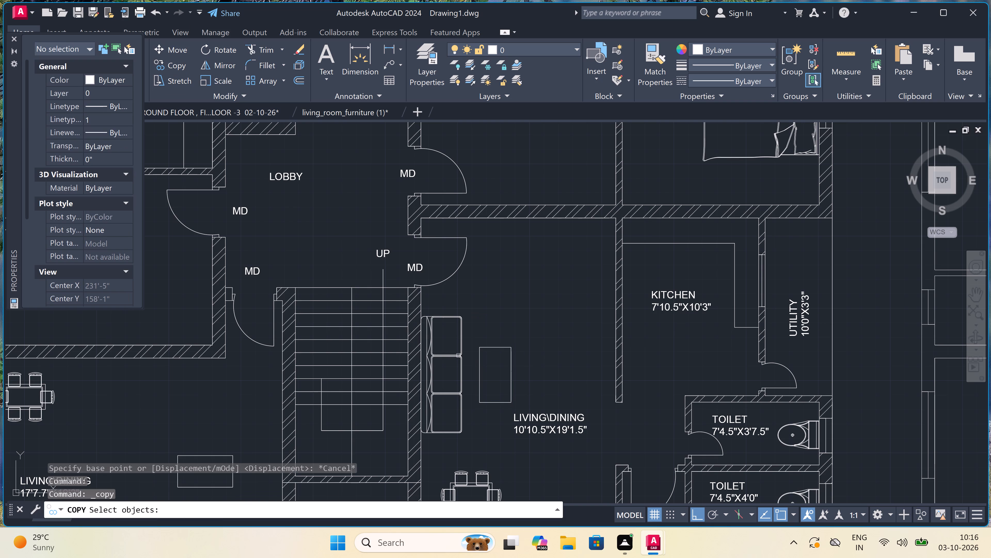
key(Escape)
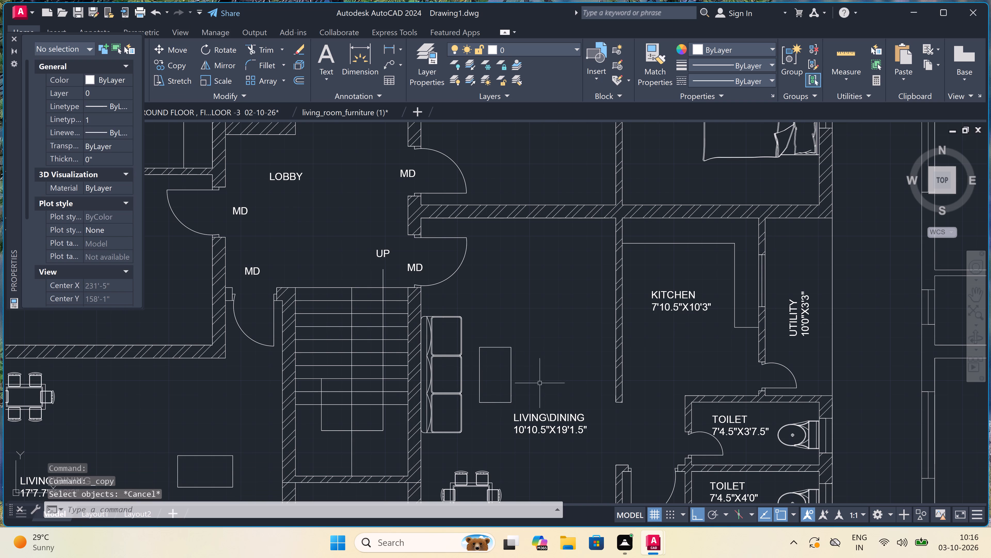
Copy the table rectangle beside the sofa in the 10'10.5"X19'1.5" living/dining room about 20' straight up, beside the 10'10.5"X20'1.5" room's sofa.
scroll(508, 358, up, 1)
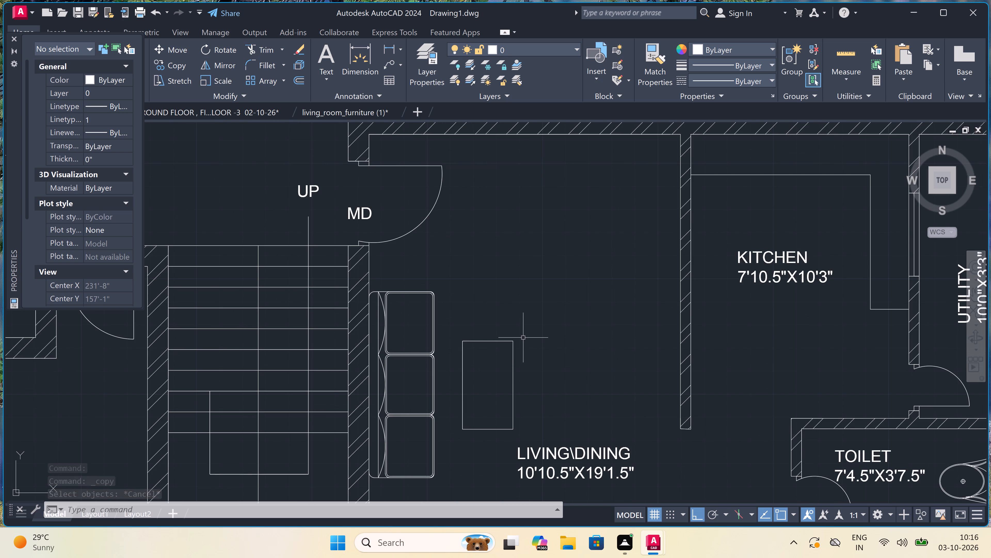
click(523, 335)
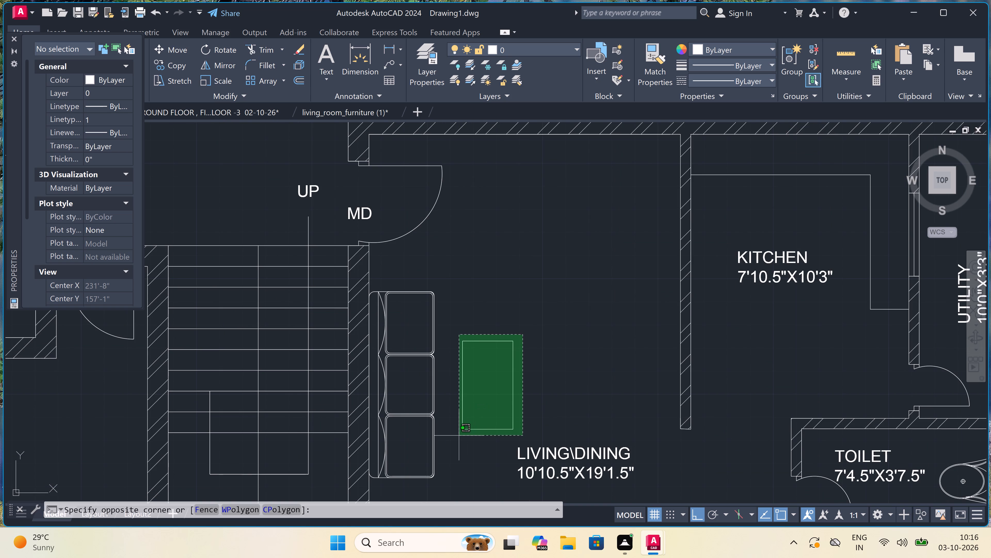
double_click(458, 434)
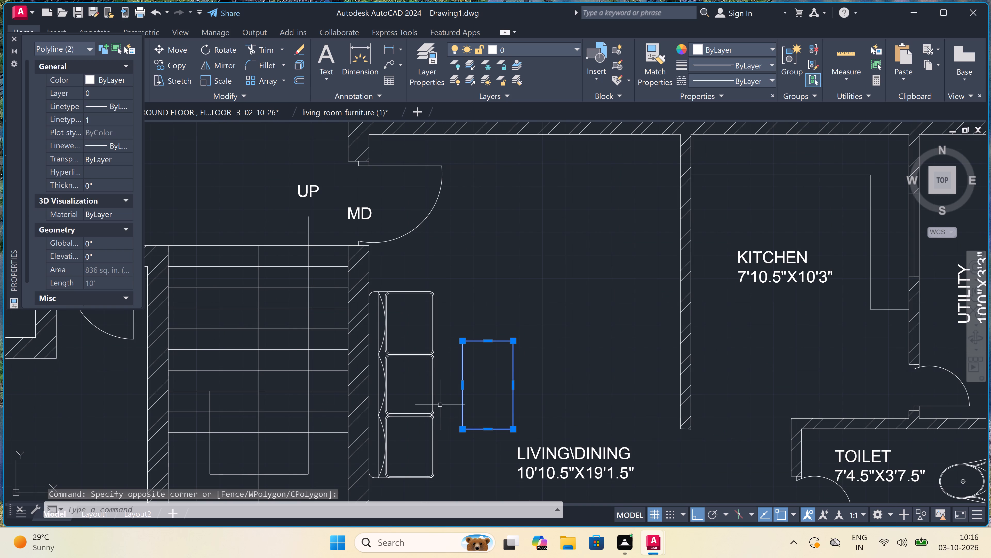
click(172, 63)
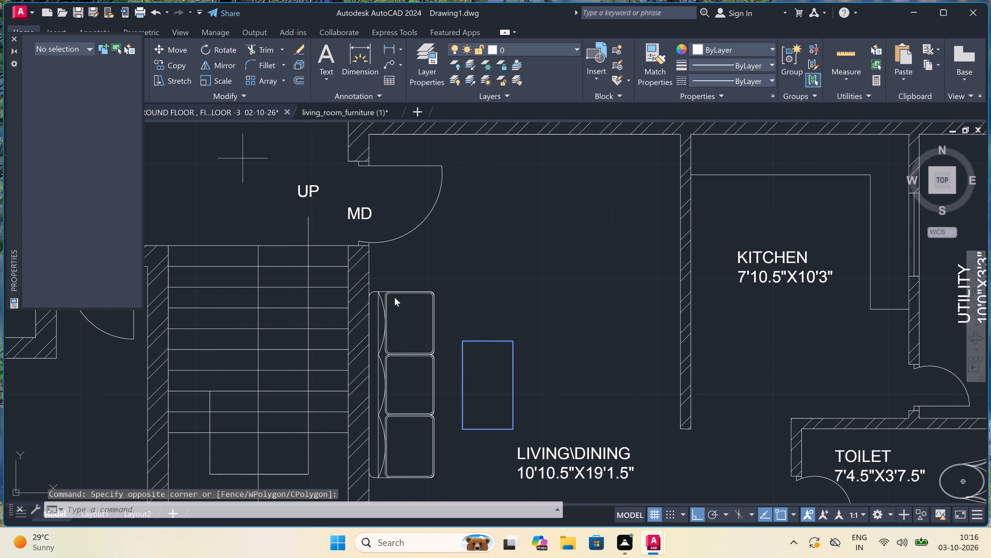
double_click(486, 385)
scroll(487, 363, down, 4)
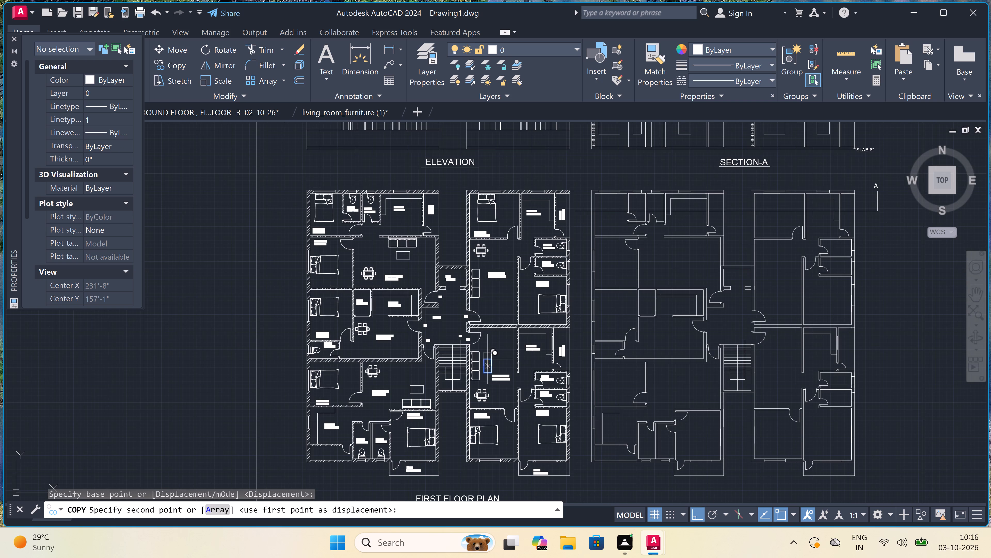
scroll(480, 278, up, 5)
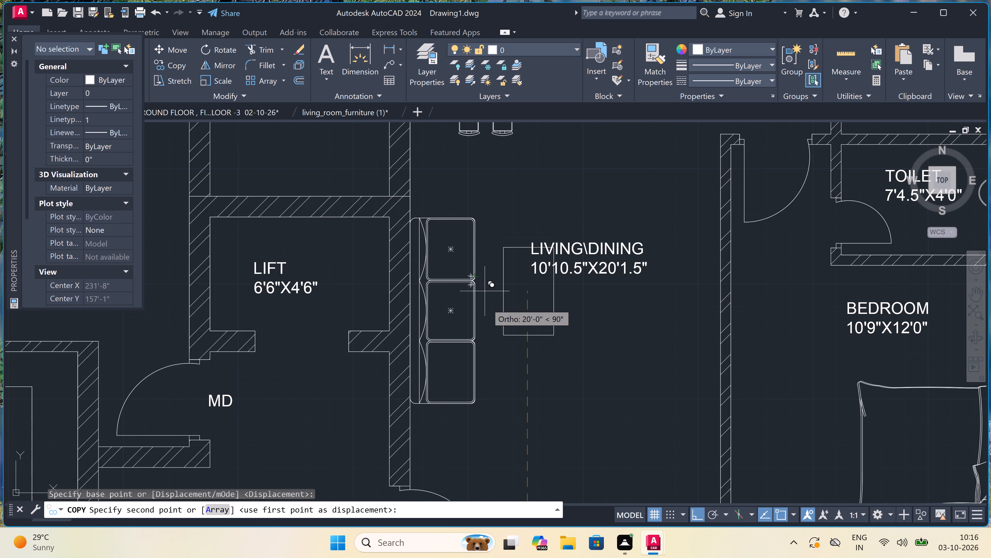
click(509, 301)
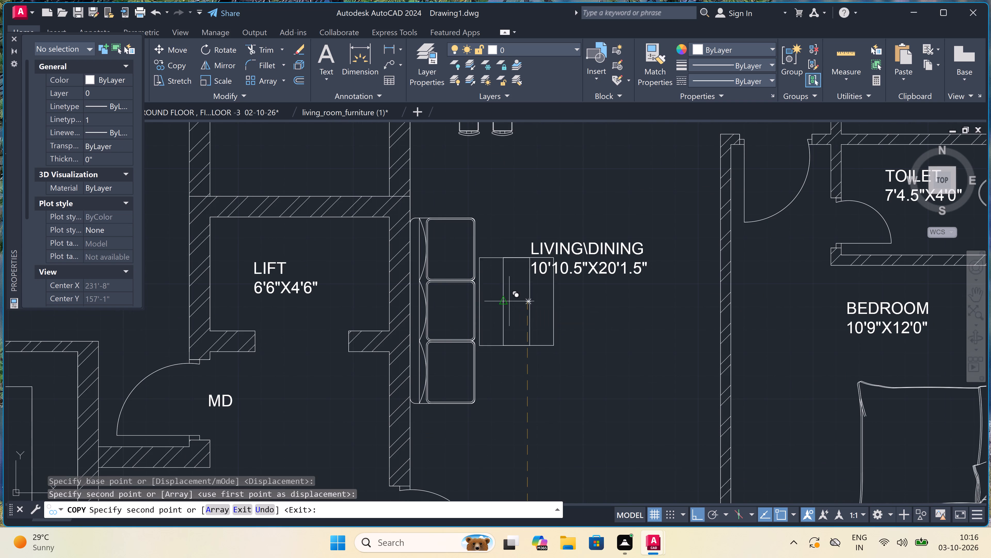
key(Escape)
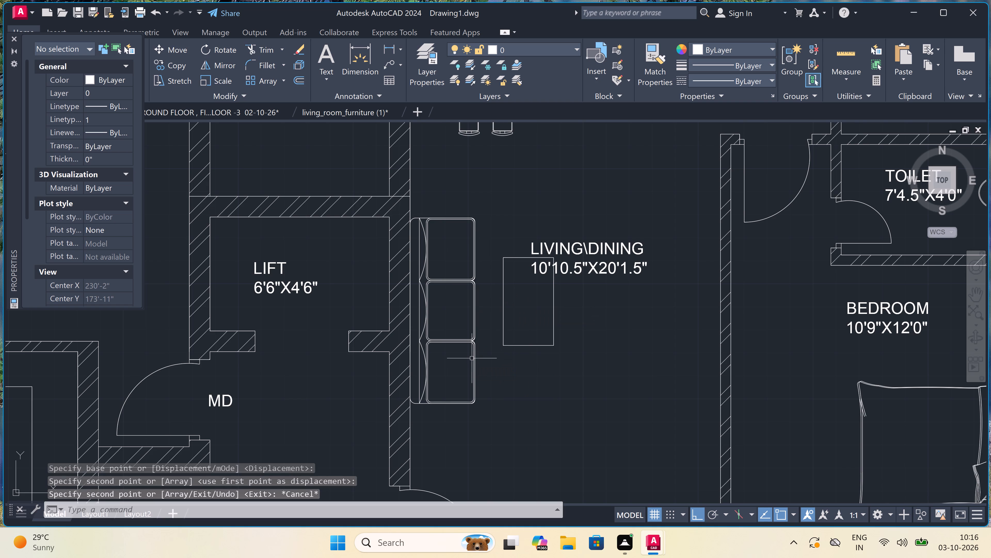
Move the LIVING\DINING 10'10.5"X20'1.5" label straight up 2'-0", clear of the copied table.
scroll(484, 365, down, 3)
scroll(511, 282, up, 1)
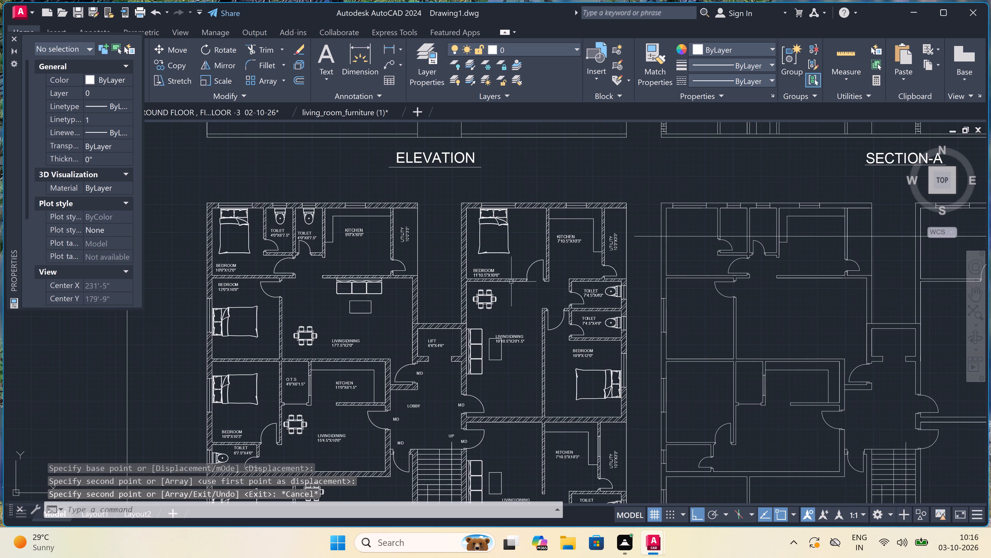
scroll(511, 282, up, 2)
scroll(511, 282, down, 2)
scroll(512, 368, up, 2)
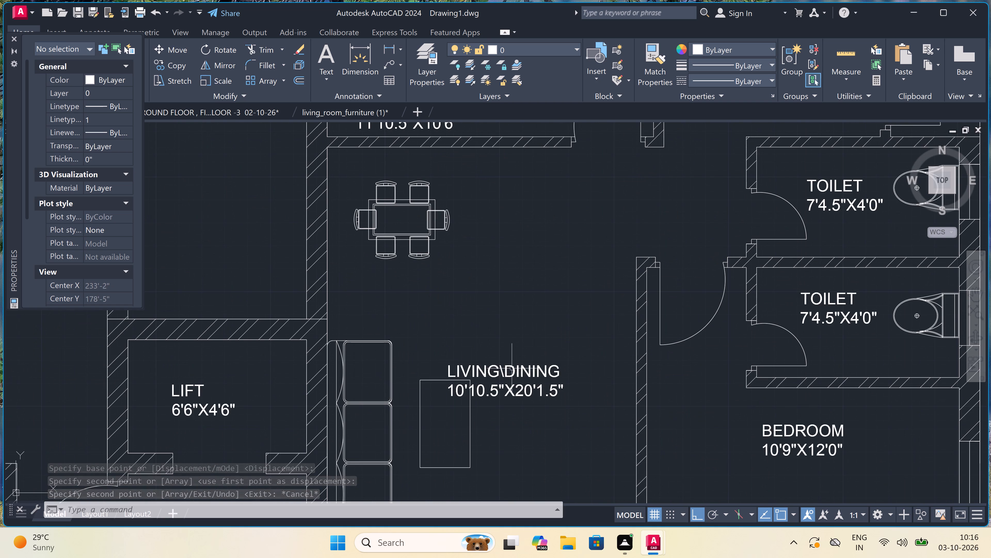
click(511, 369)
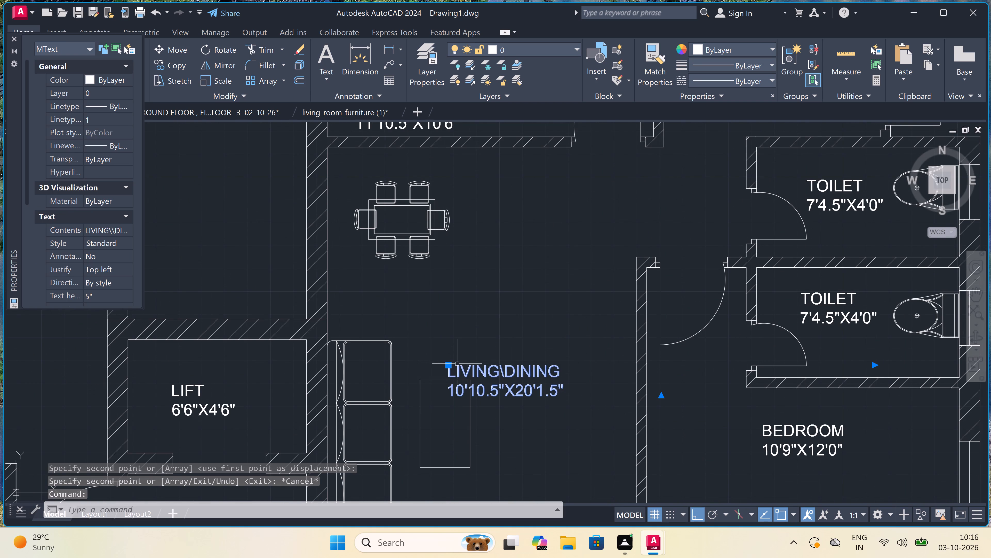
click(449, 366)
click(460, 309)
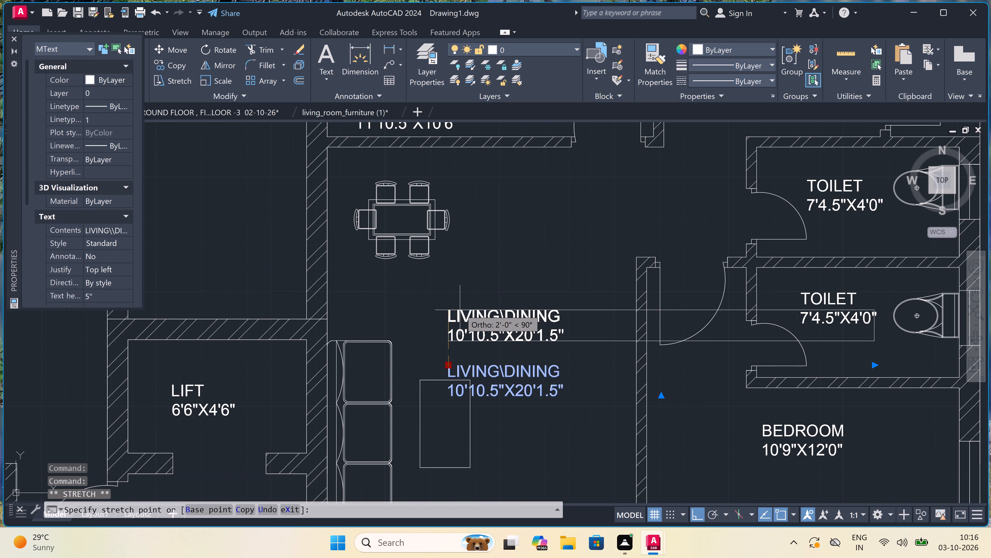
key(Escape)
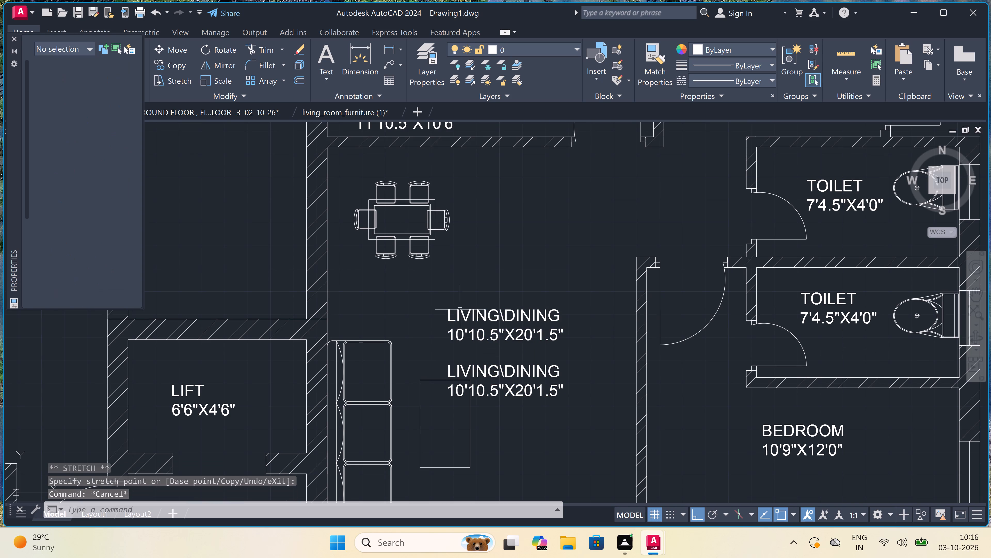
Delete the duplicate LIVING\DINING 10'10.5"X20'1.5" label that overlaps the copied table.
click(508, 368)
key(Delete)
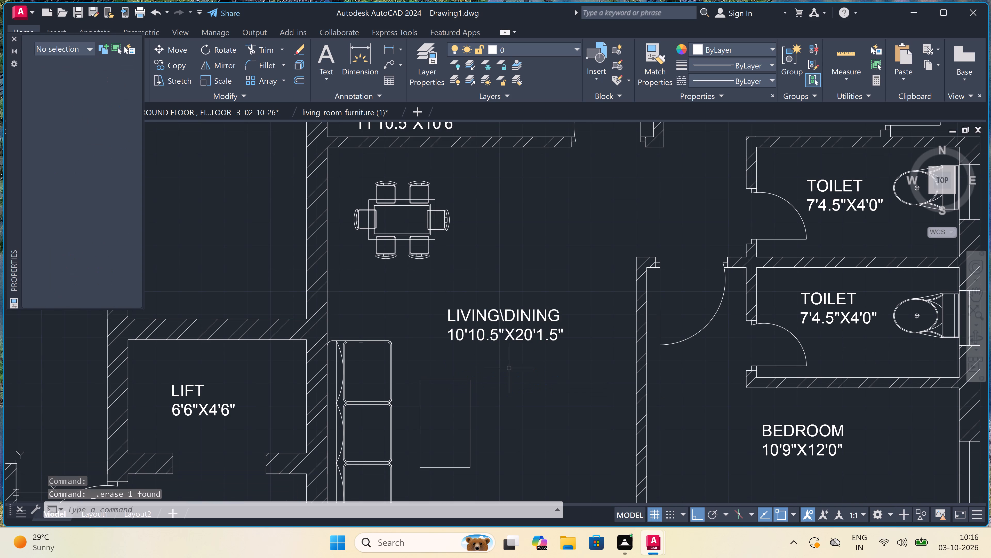
Review the full sheet again, examining the elevation, SECTION-A and its labels, the titles and the furnished first floor plan.
scroll(516, 344, down, 3)
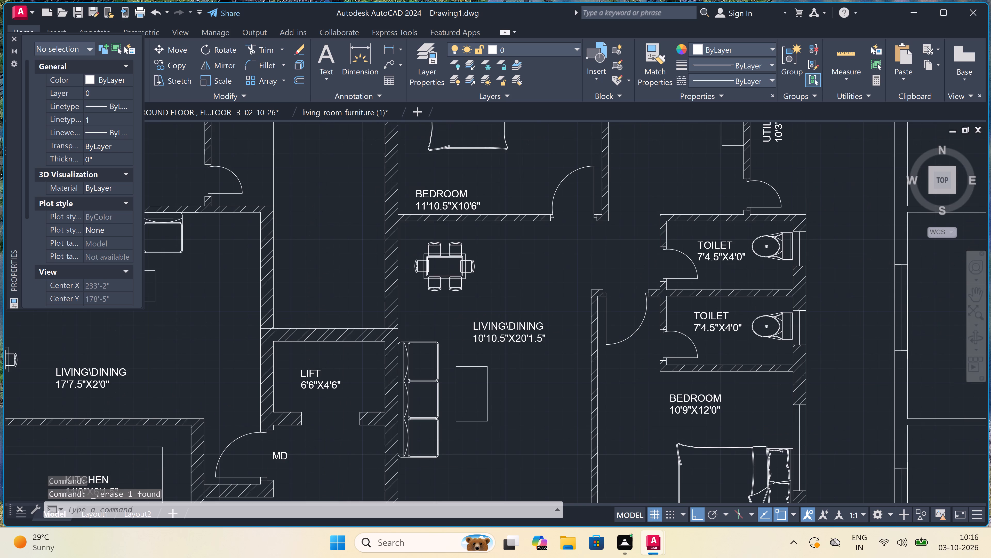
scroll(516, 343, down, 4)
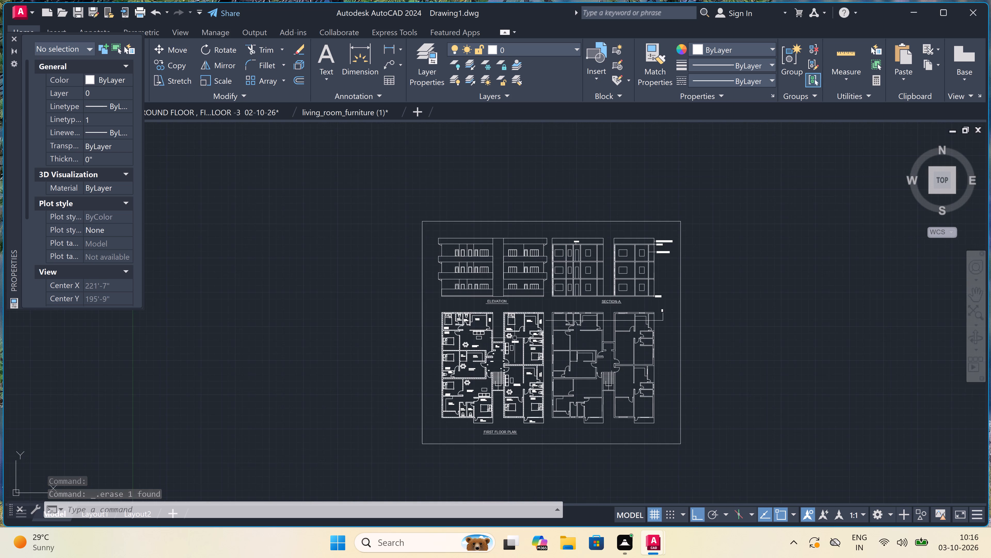
scroll(512, 262, up, 3)
scroll(512, 266, down, 2)
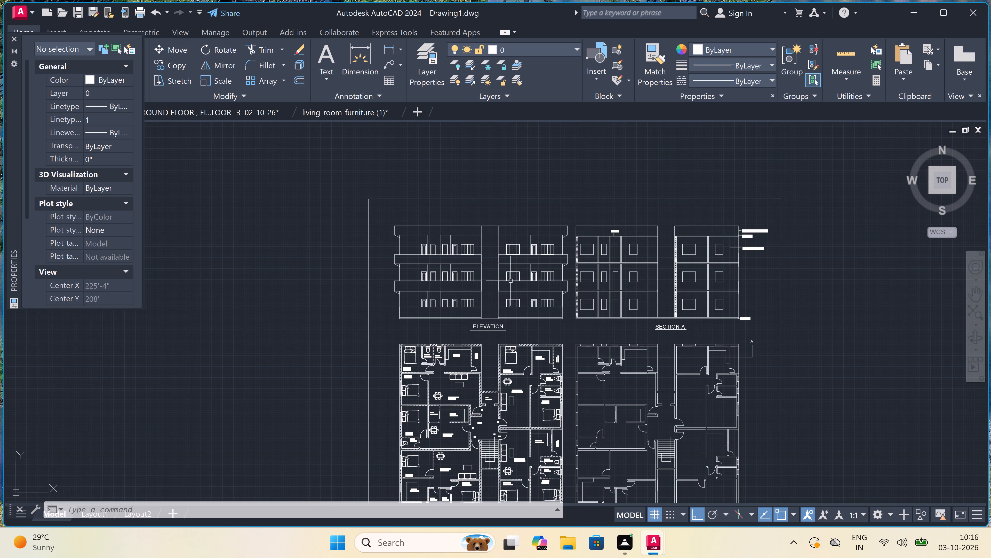
scroll(498, 328, up, 2)
scroll(498, 328, down, 2)
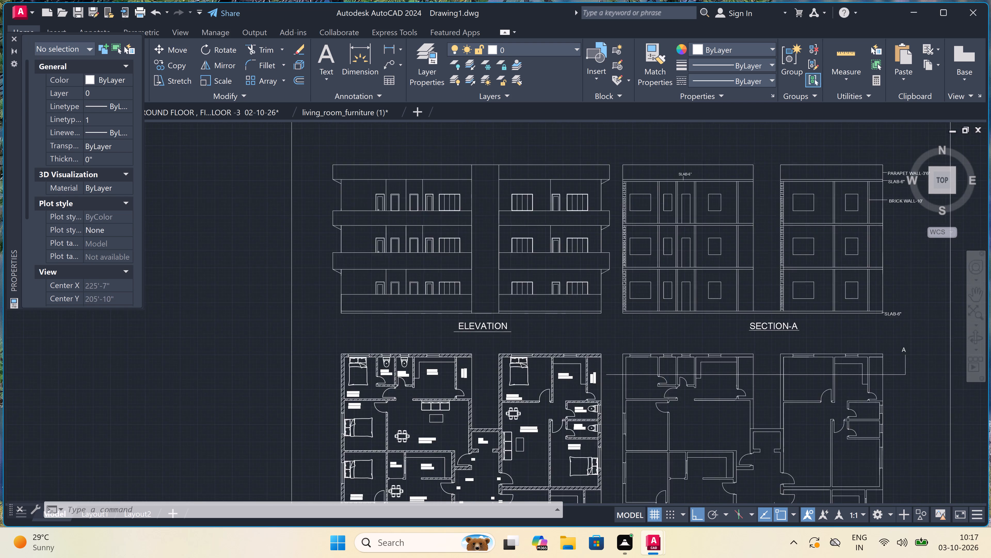
scroll(498, 328, down, 2)
scroll(497, 360, up, 2)
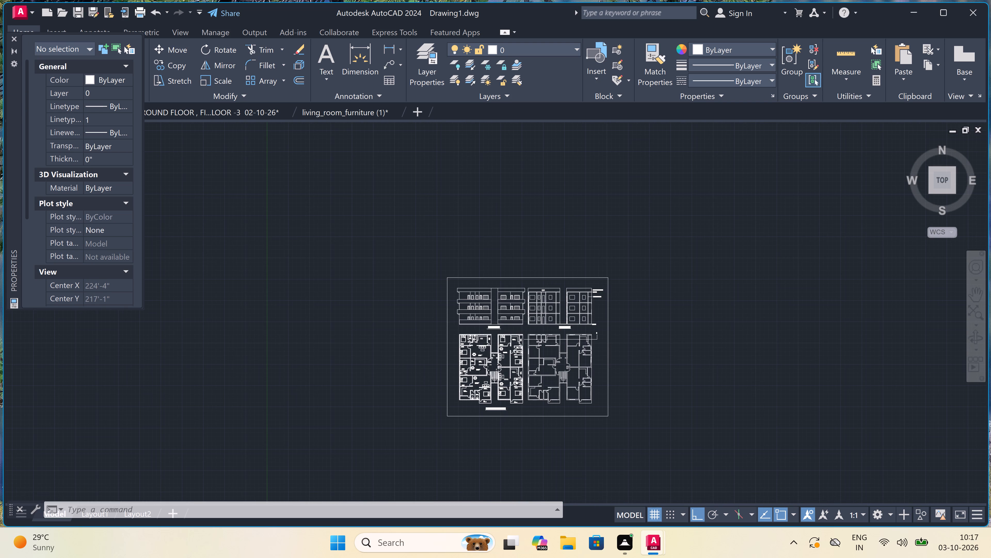
scroll(497, 360, down, 2)
scroll(497, 361, up, 3)
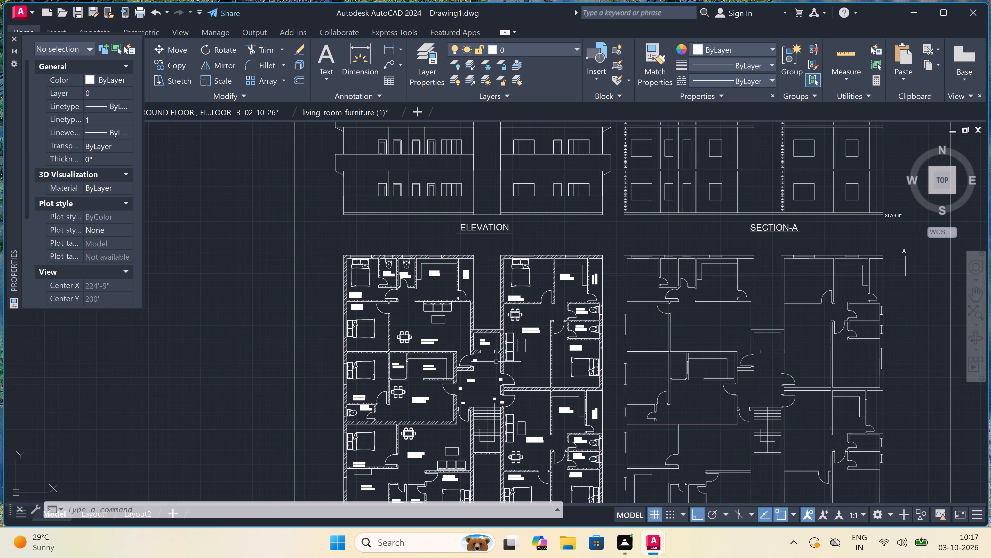
Examine the central lobby of the first floor plan, including the lift, MD door labels, staircase and adjoining living/dining rooms.
scroll(496, 362, down, 2)
scroll(495, 374, up, 5)
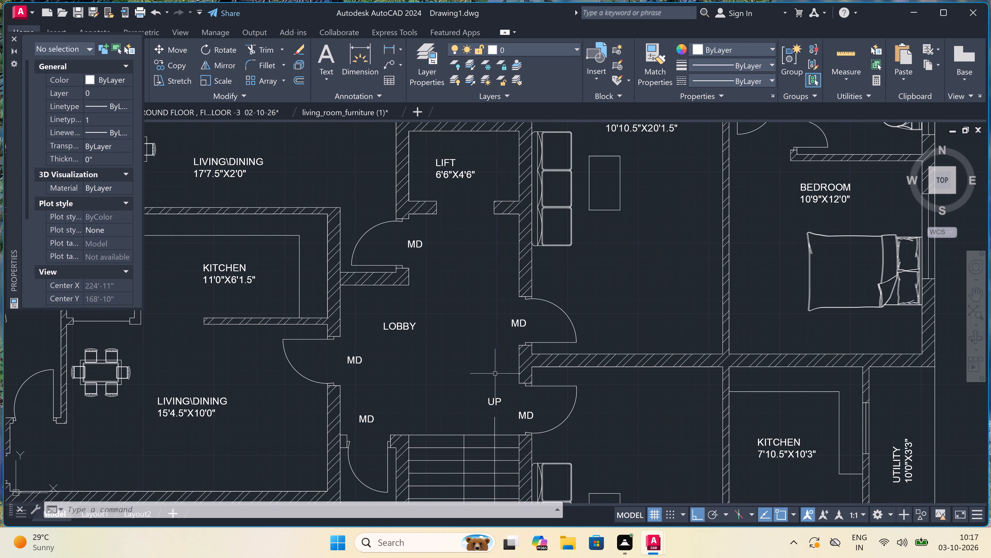
scroll(495, 375, down, 1)
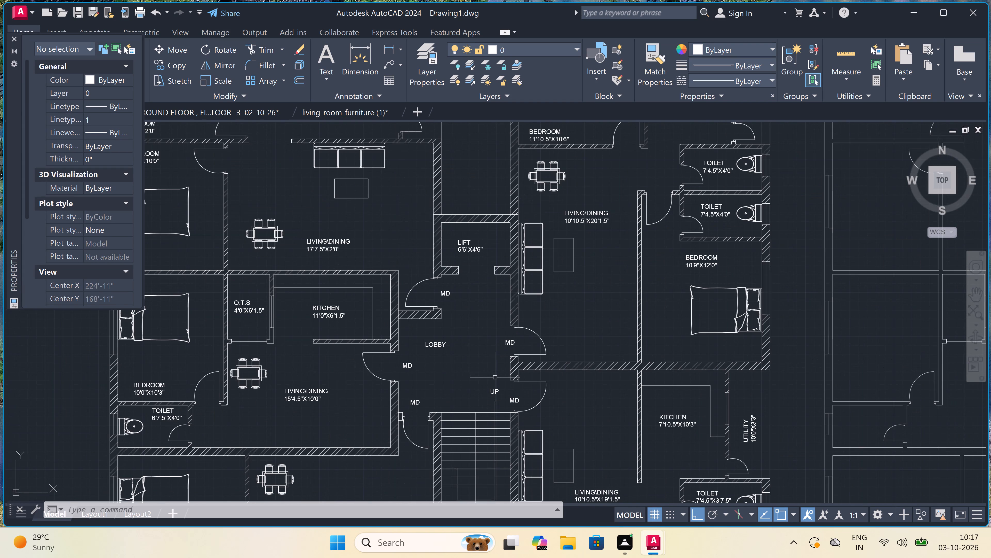
scroll(495, 377, up, 1)
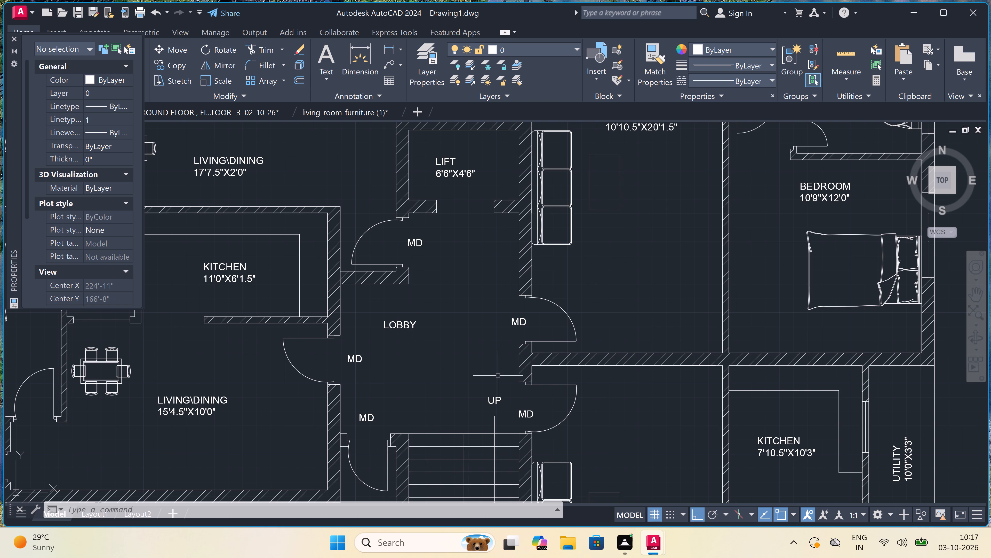
scroll(502, 354, down, 2)
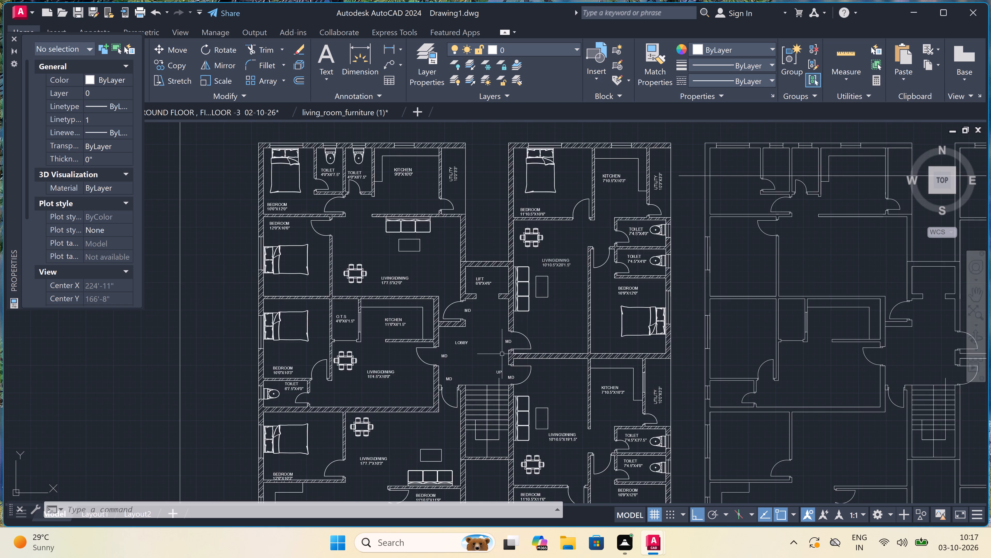
scroll(499, 351, down, 2)
scroll(498, 350, up, 2)
scroll(498, 350, down, 2)
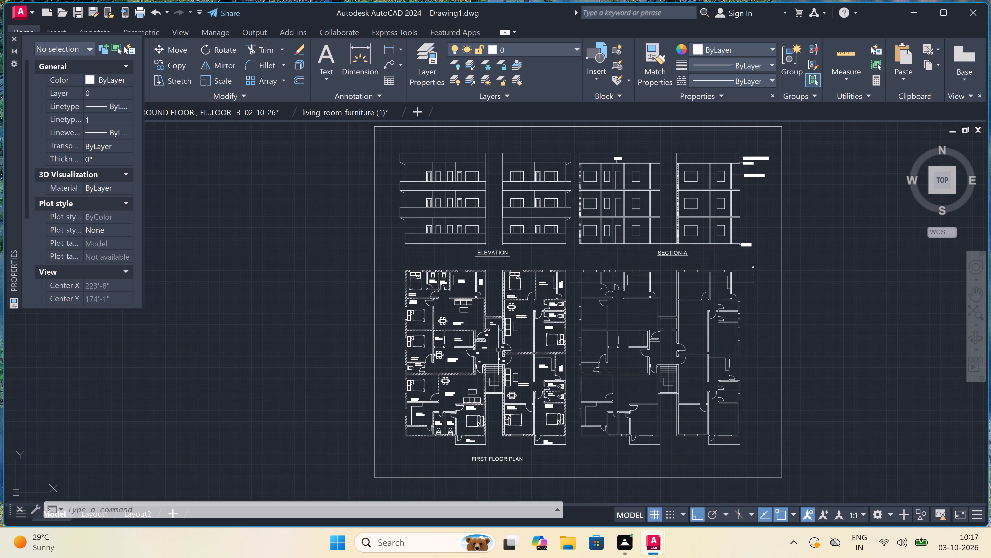
scroll(498, 350, up, 3)
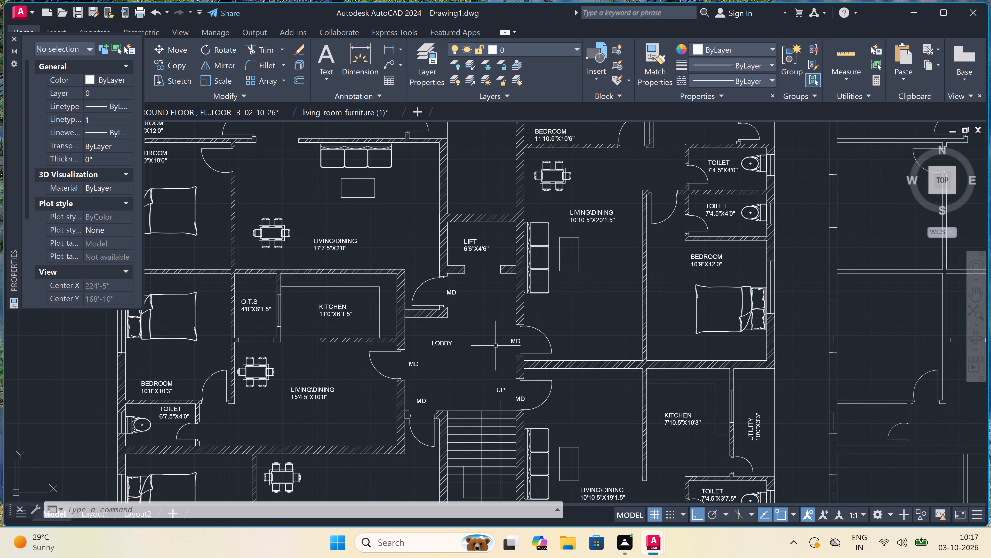
scroll(456, 286, up, 1)
scroll(456, 286, down, 1)
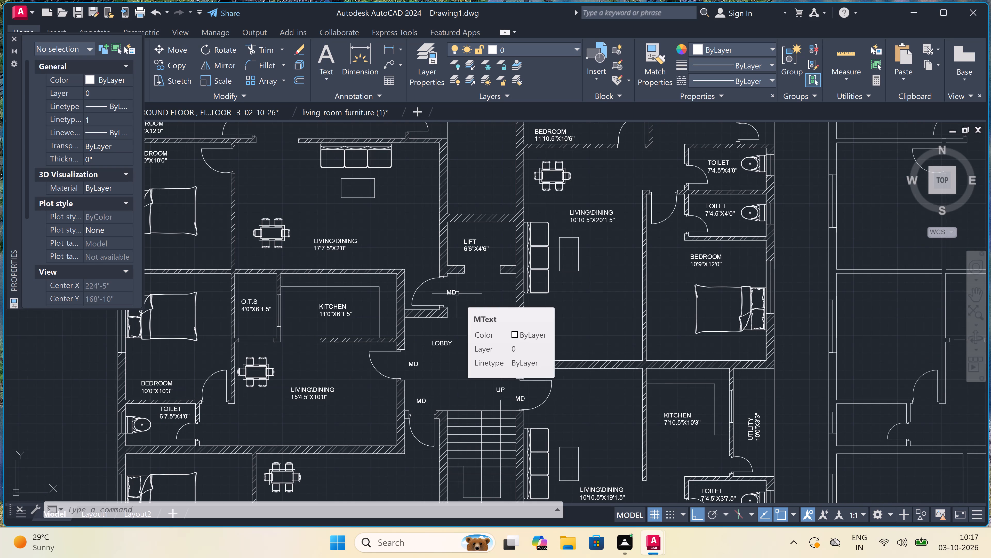
scroll(457, 293, up, 1)
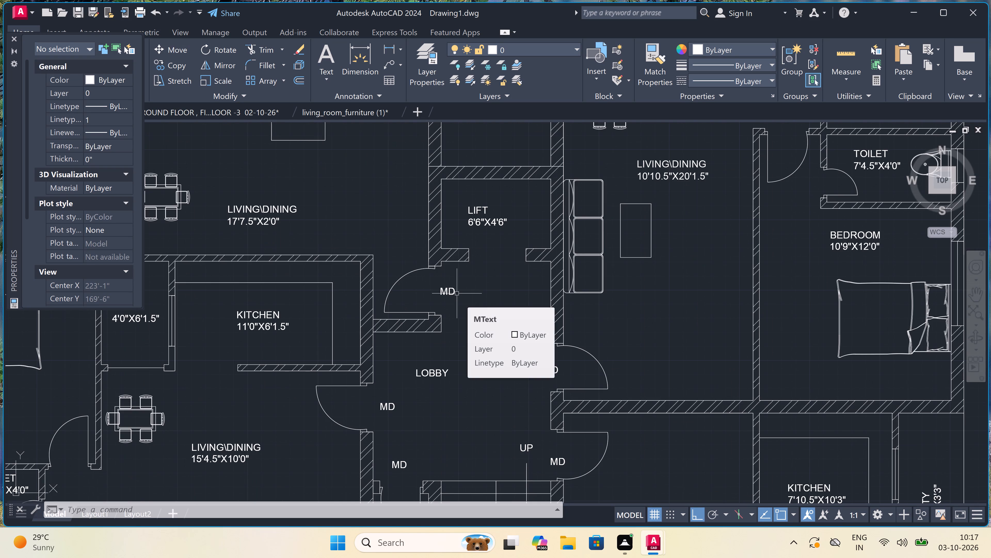
scroll(456, 295, down, 1)
scroll(456, 295, up, 1)
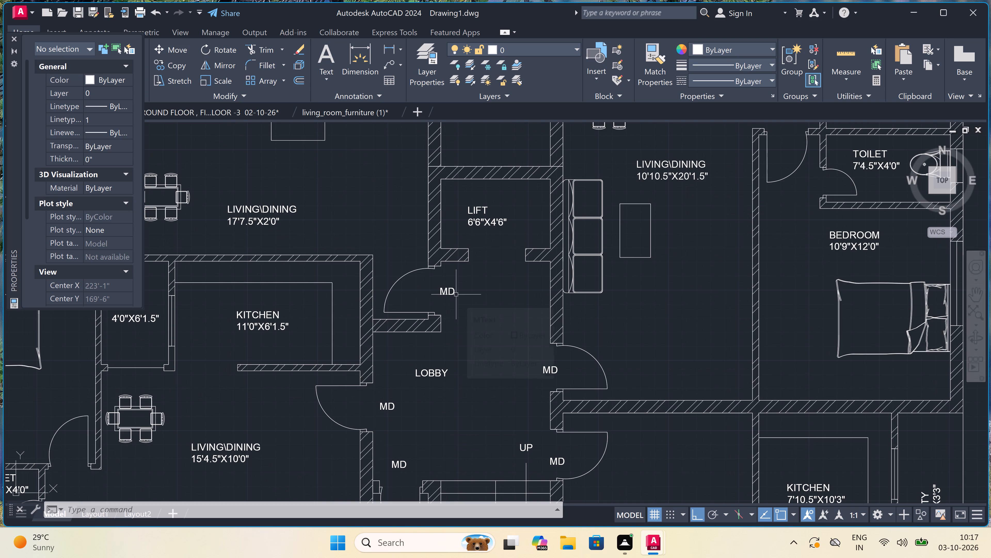
scroll(456, 295, down, 1)
scroll(457, 295, up, 1)
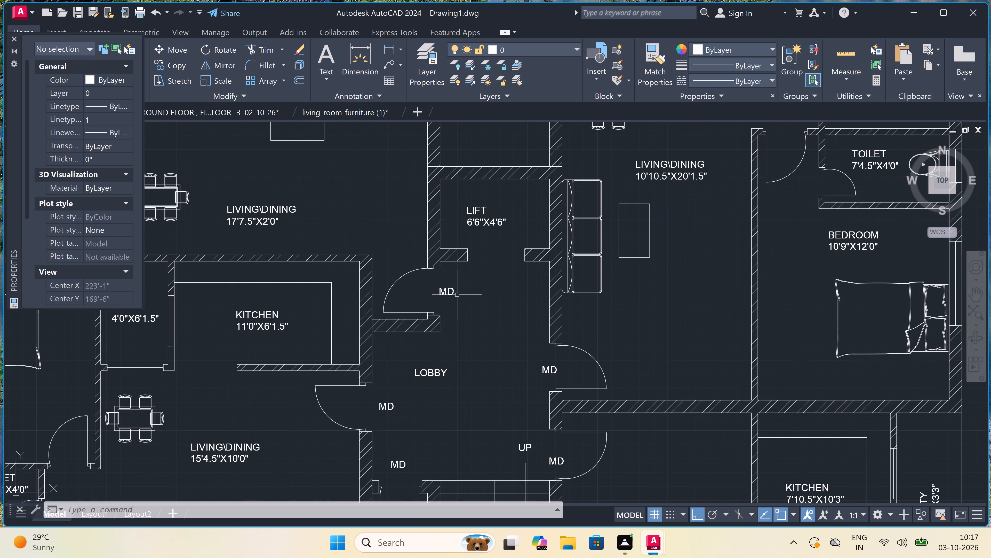
scroll(457, 295, down, 1)
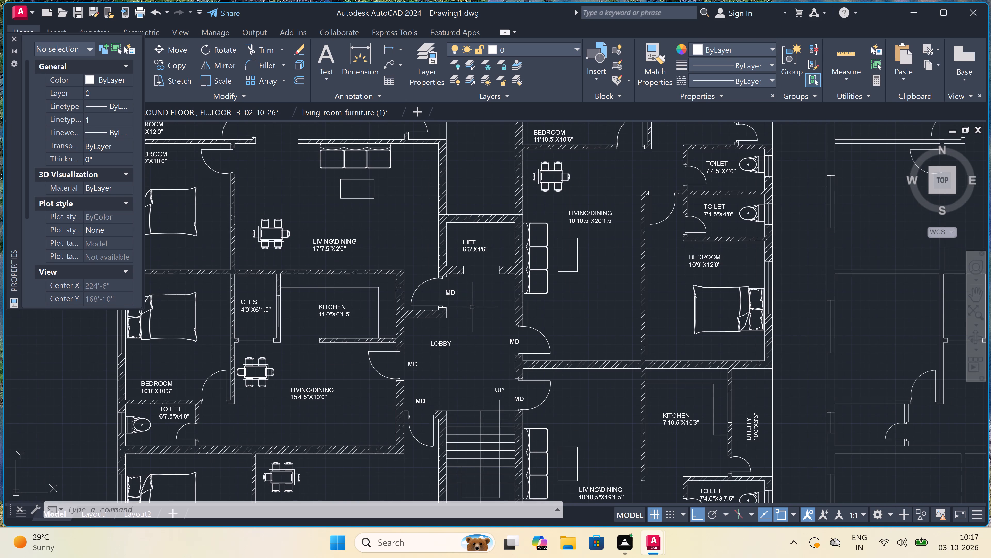
scroll(484, 314, up, 1)
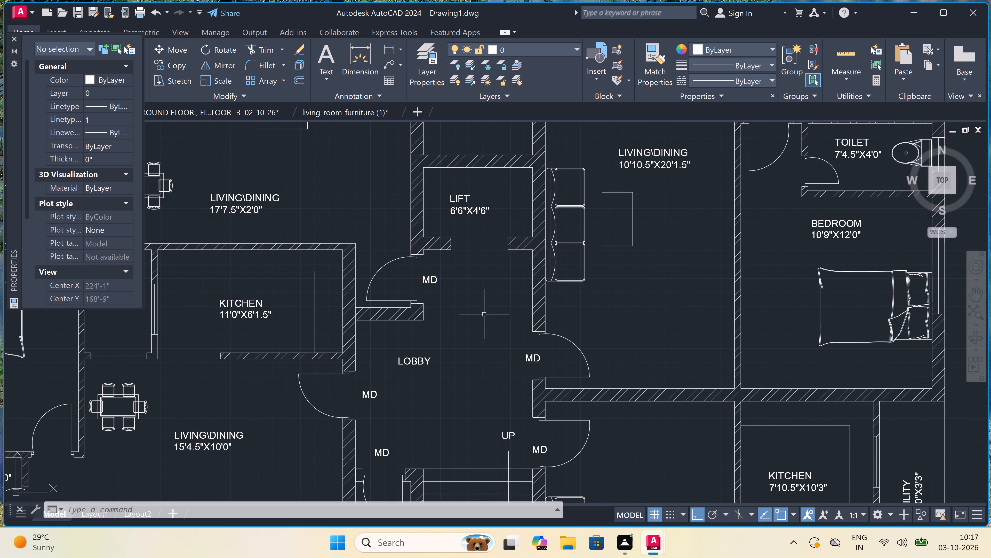
scroll(484, 314, down, 1)
scroll(484, 314, up, 1)
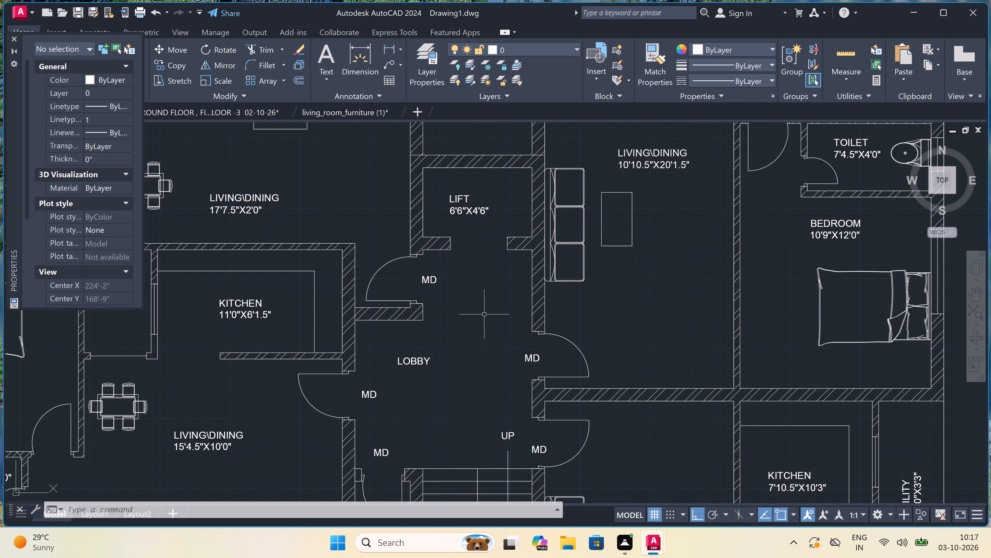
scroll(484, 314, down, 1)
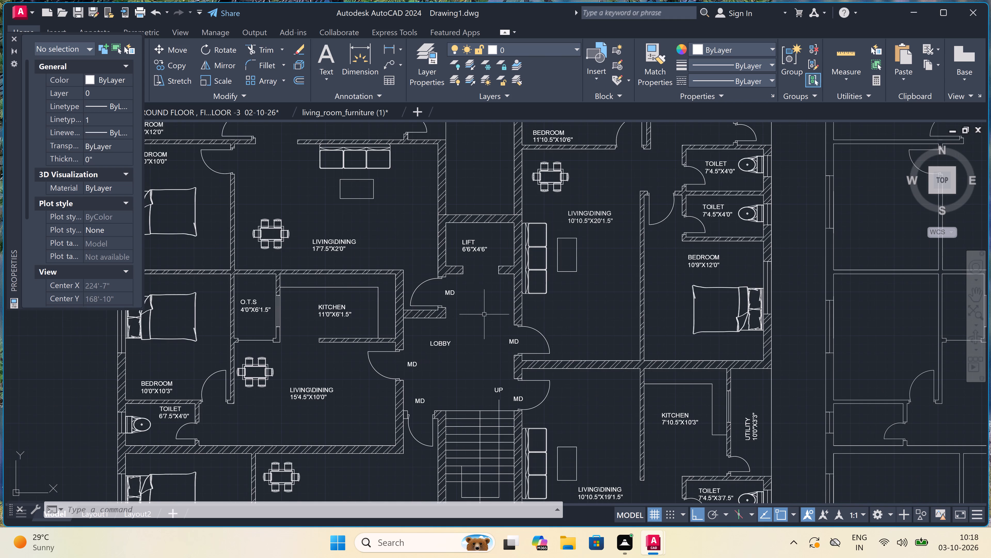
Review the overall sheet layout, examining the elevation, SECTION-A, the first floor plan and the unfurnished plan within the border.
scroll(484, 314, down, 2)
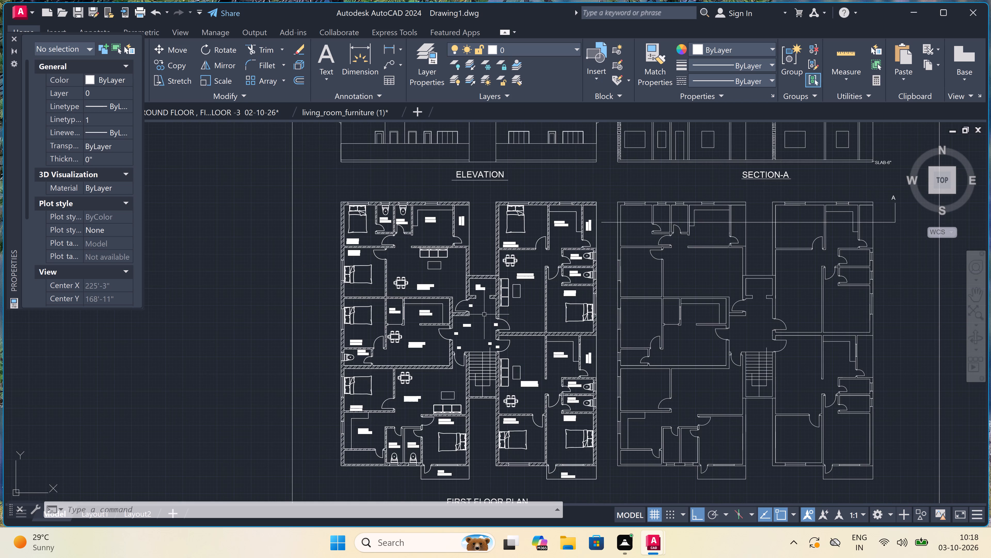
scroll(484, 314, down, 2)
scroll(485, 252, up, 1)
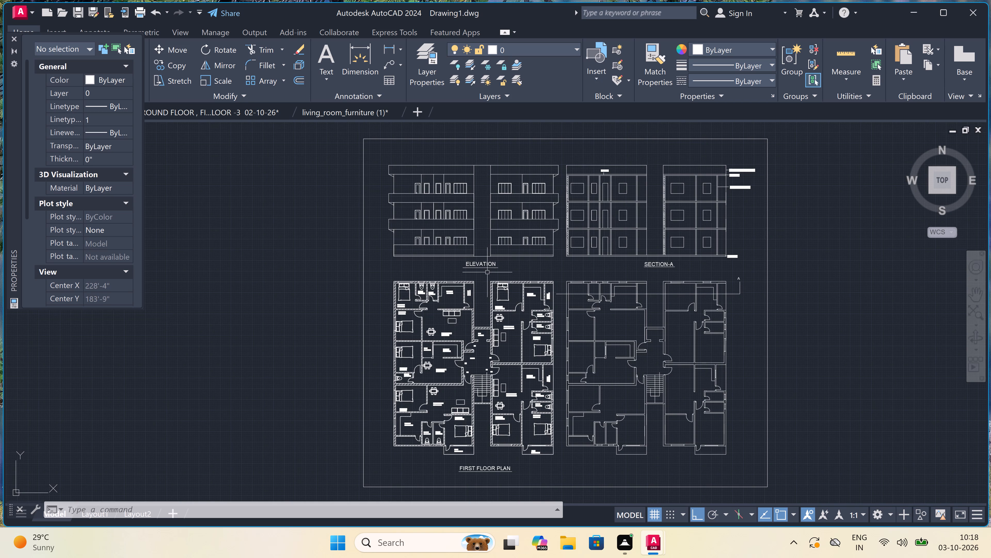
scroll(487, 273, up, 1)
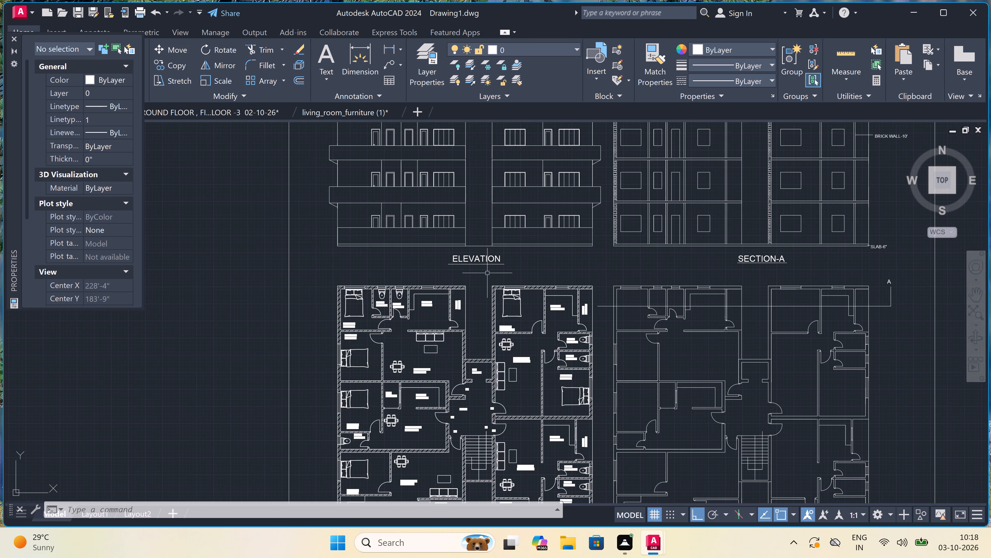
scroll(487, 273, down, 1)
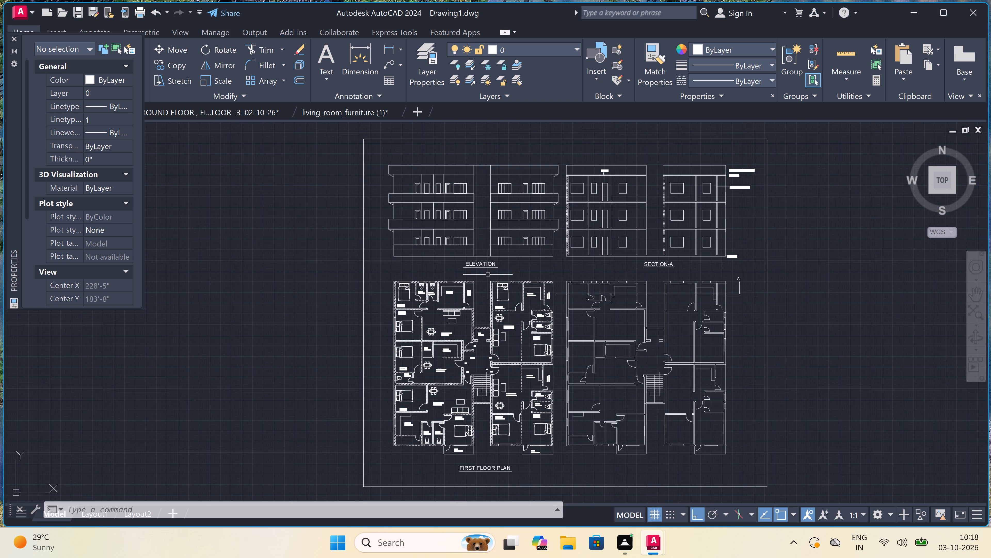
scroll(488, 275, up, 1)
scroll(489, 277, down, 1)
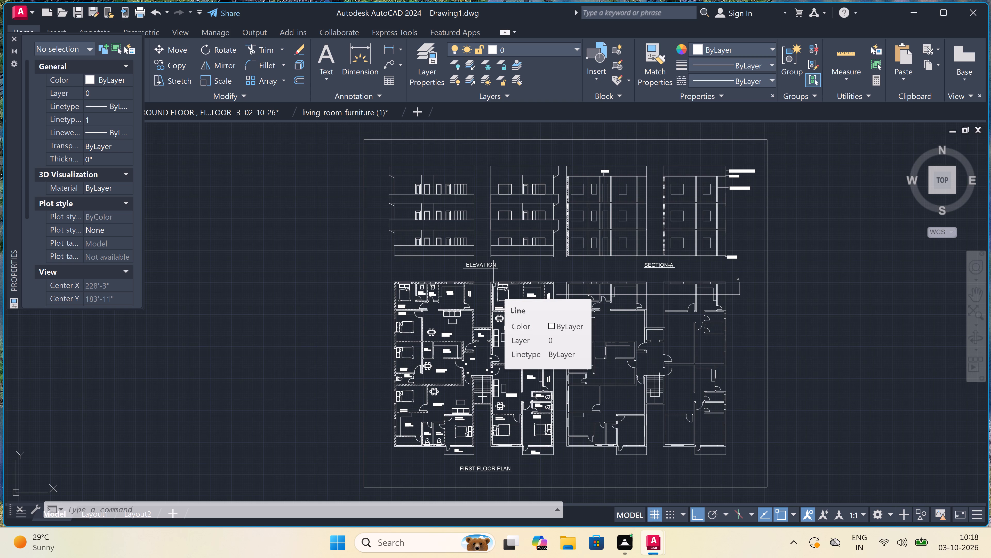
scroll(493, 285, down, 1)
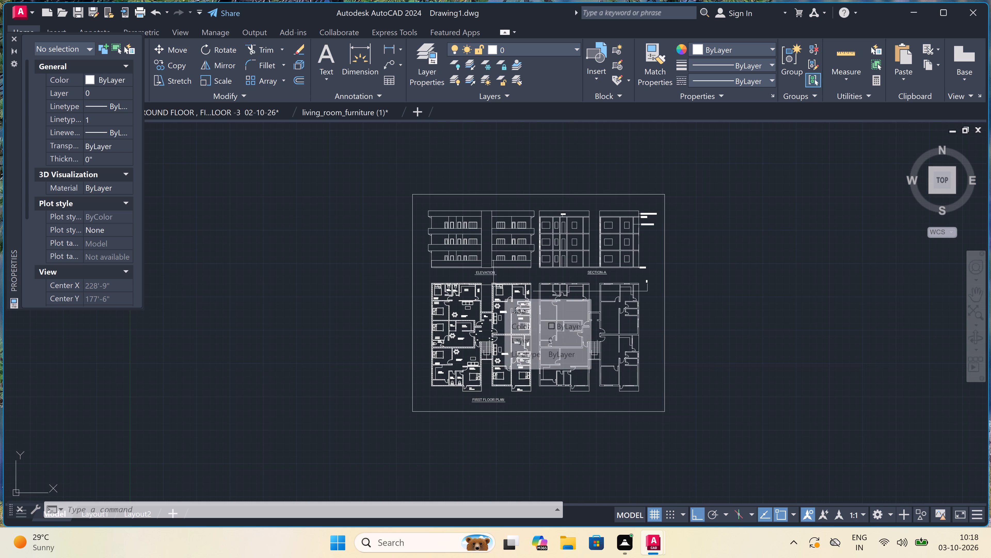
scroll(493, 285, up, 1)
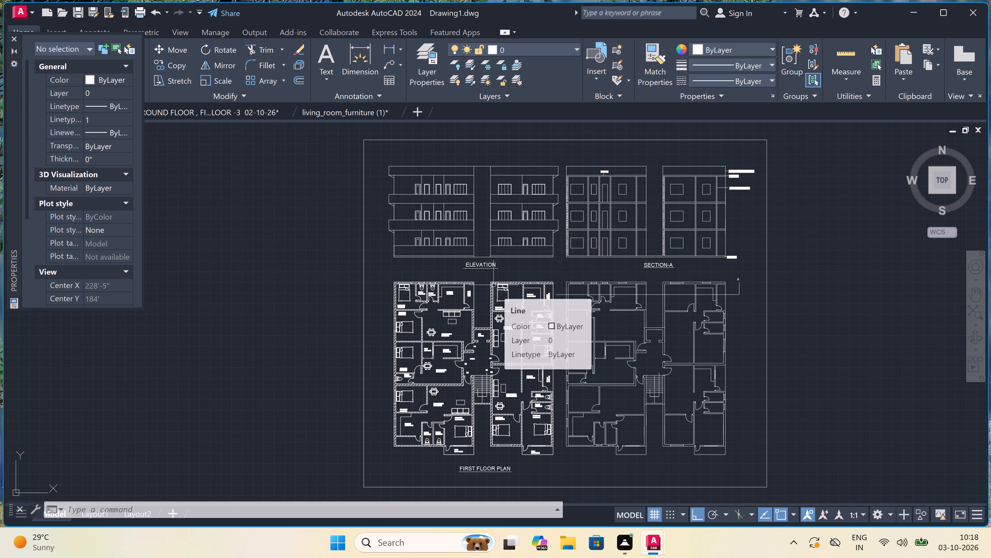
scroll(493, 285, up, 1)
scroll(493, 285, down, 3)
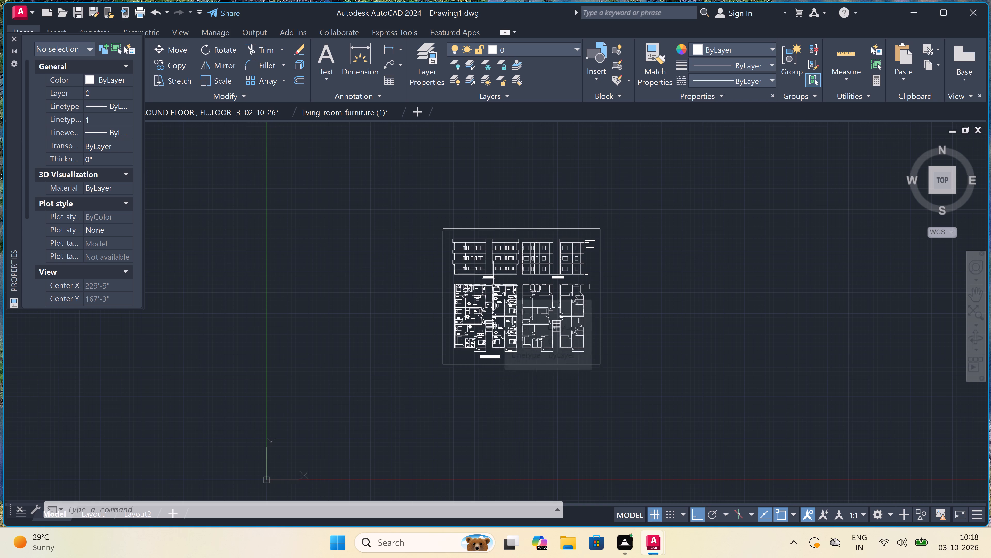
scroll(493, 286, up, 1)
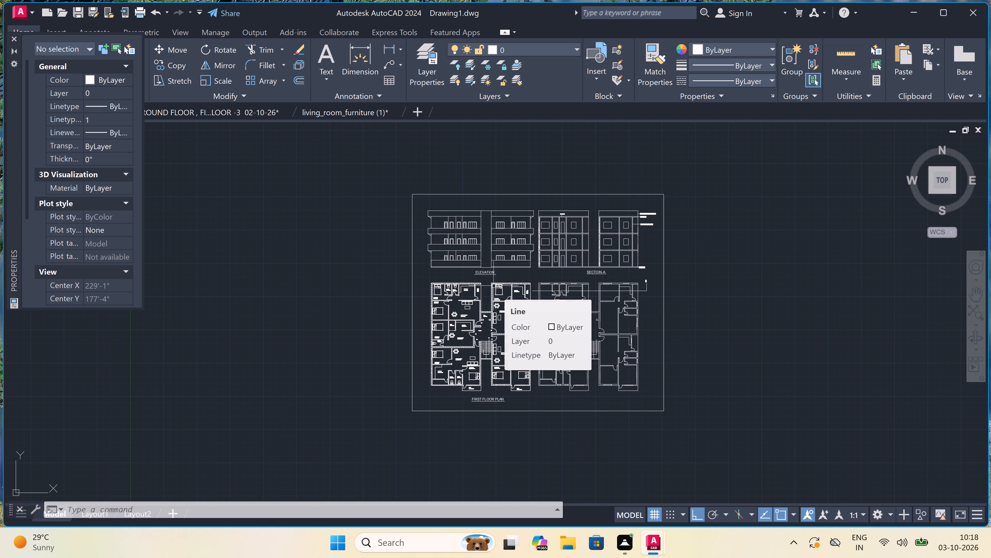
scroll(493, 286, up, 1)
scroll(520, 269, up, 2)
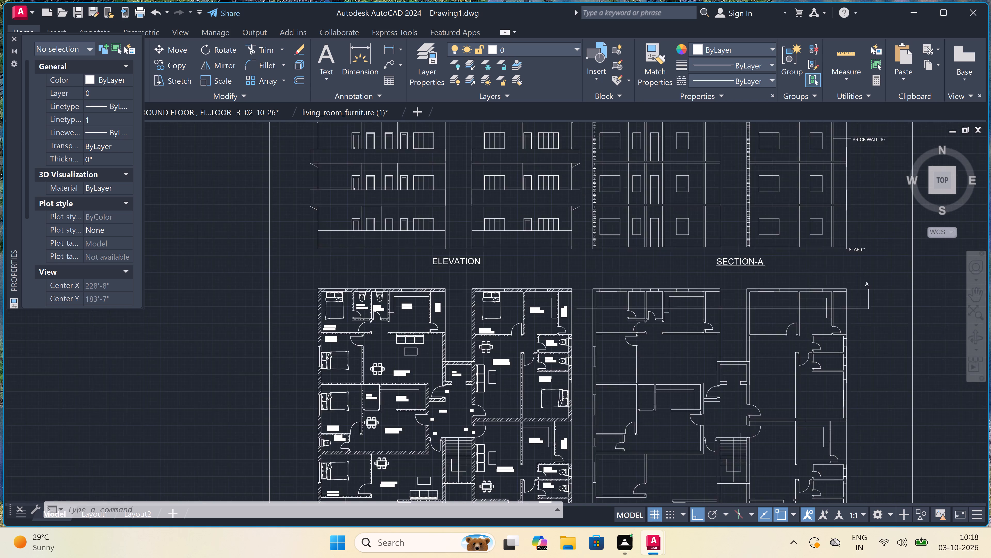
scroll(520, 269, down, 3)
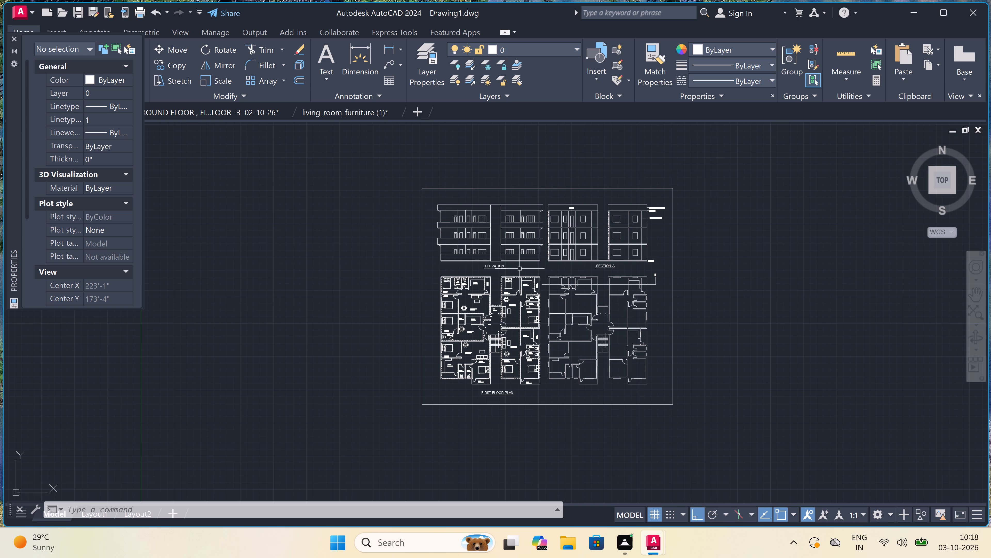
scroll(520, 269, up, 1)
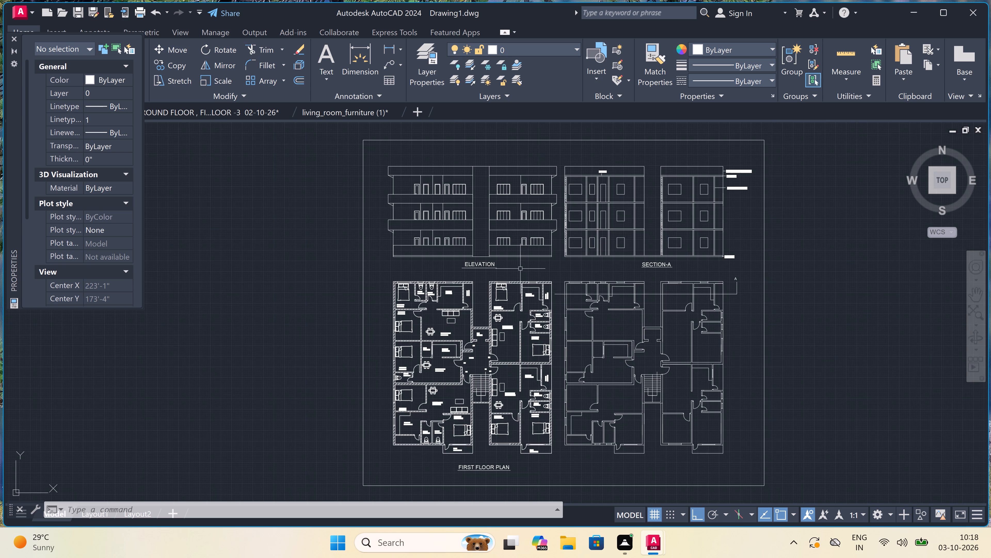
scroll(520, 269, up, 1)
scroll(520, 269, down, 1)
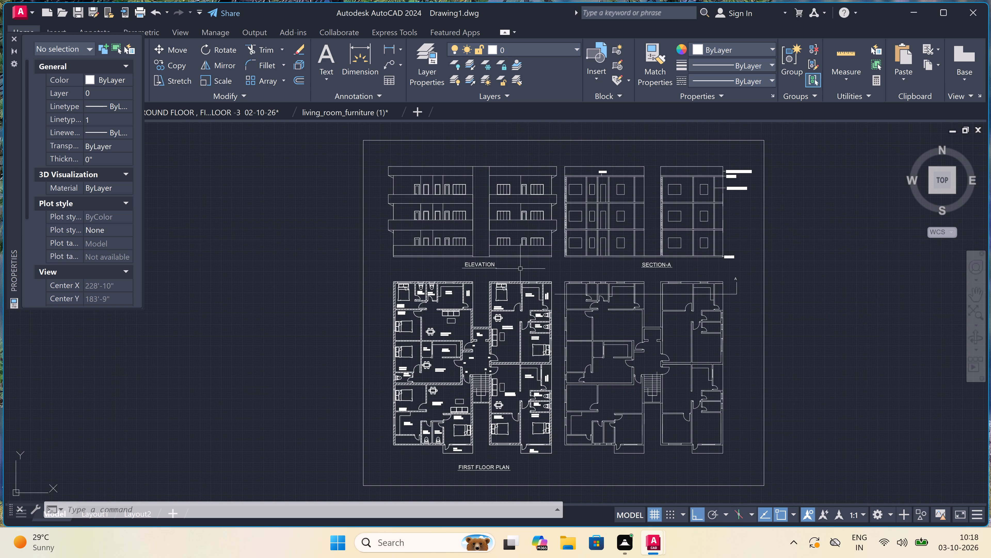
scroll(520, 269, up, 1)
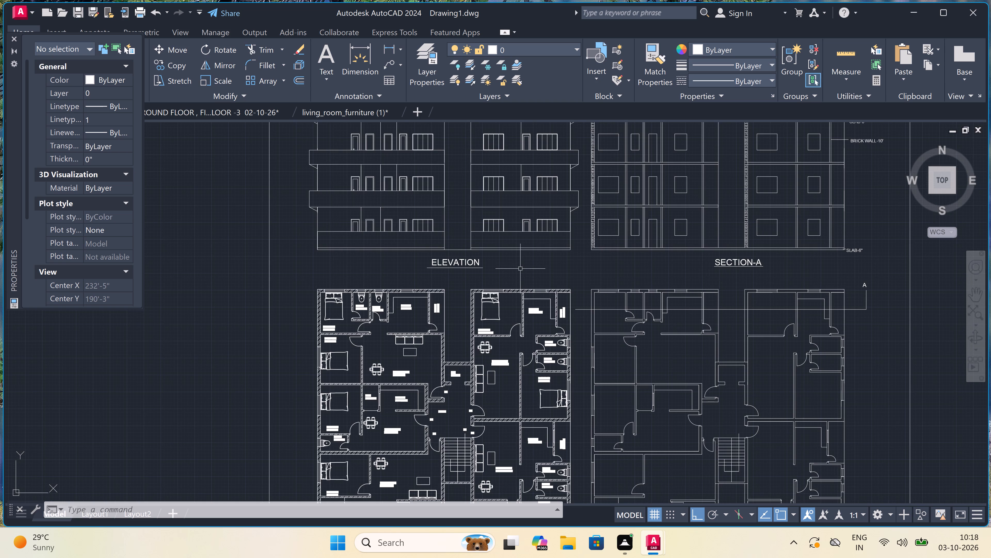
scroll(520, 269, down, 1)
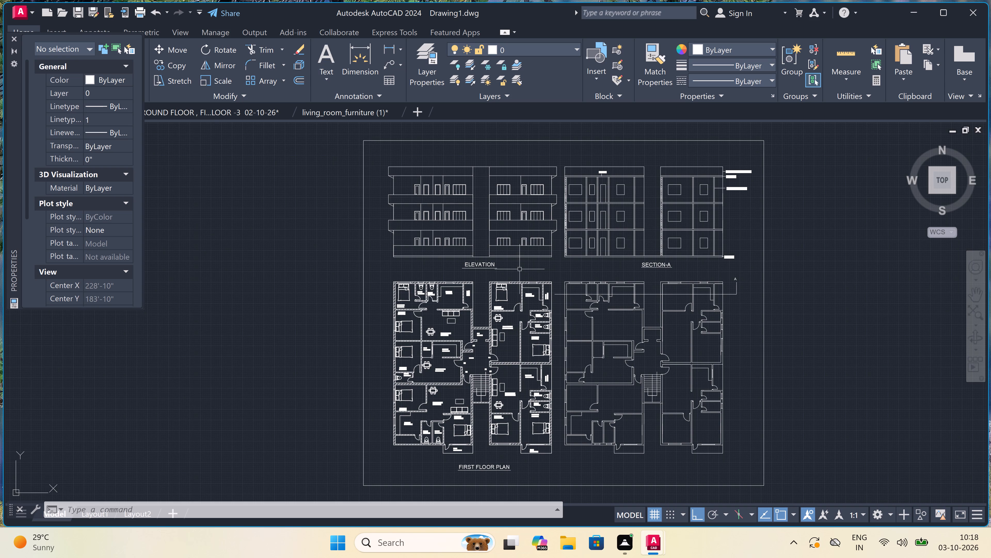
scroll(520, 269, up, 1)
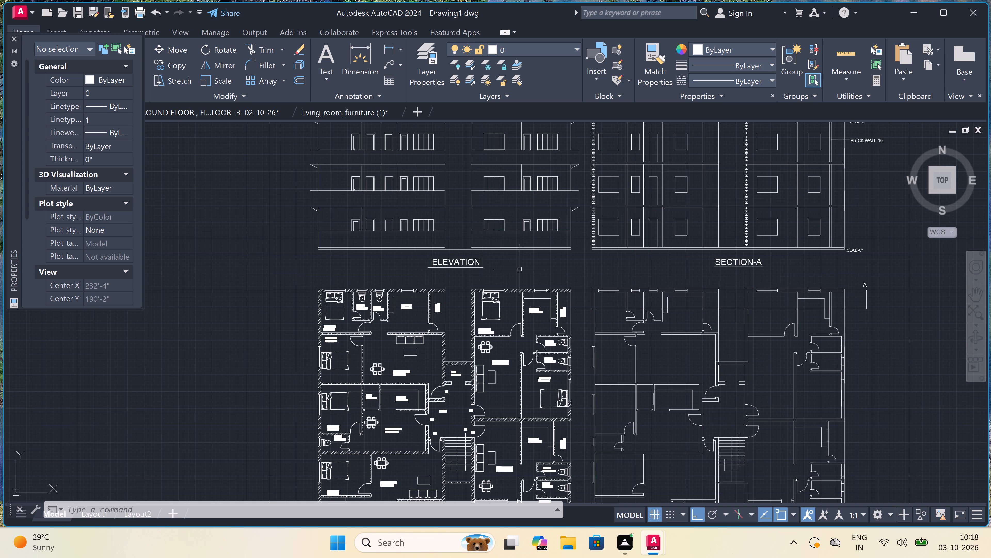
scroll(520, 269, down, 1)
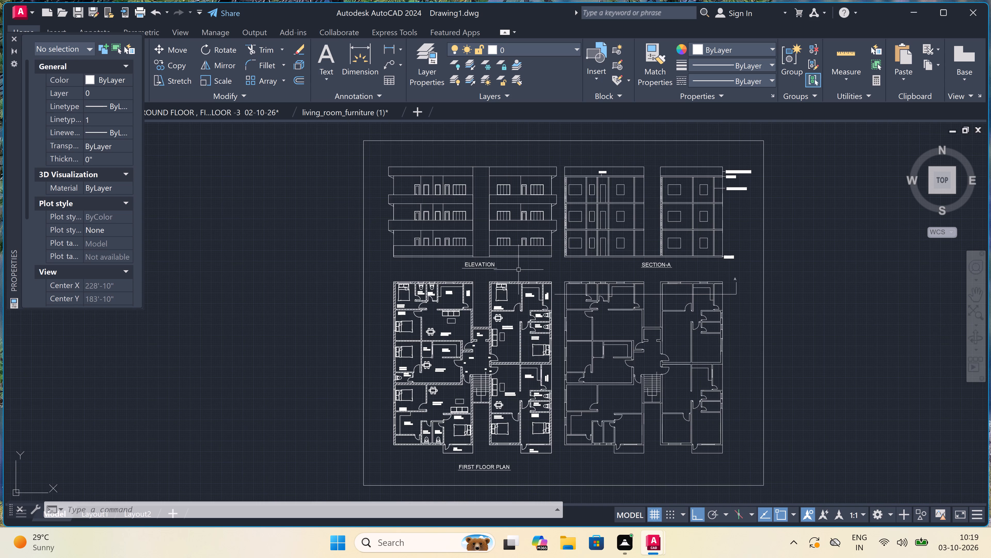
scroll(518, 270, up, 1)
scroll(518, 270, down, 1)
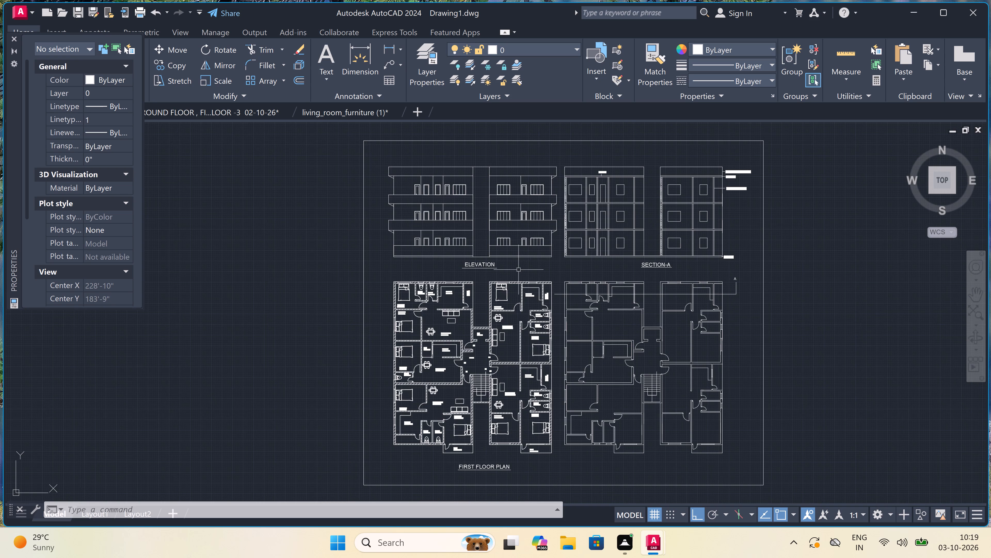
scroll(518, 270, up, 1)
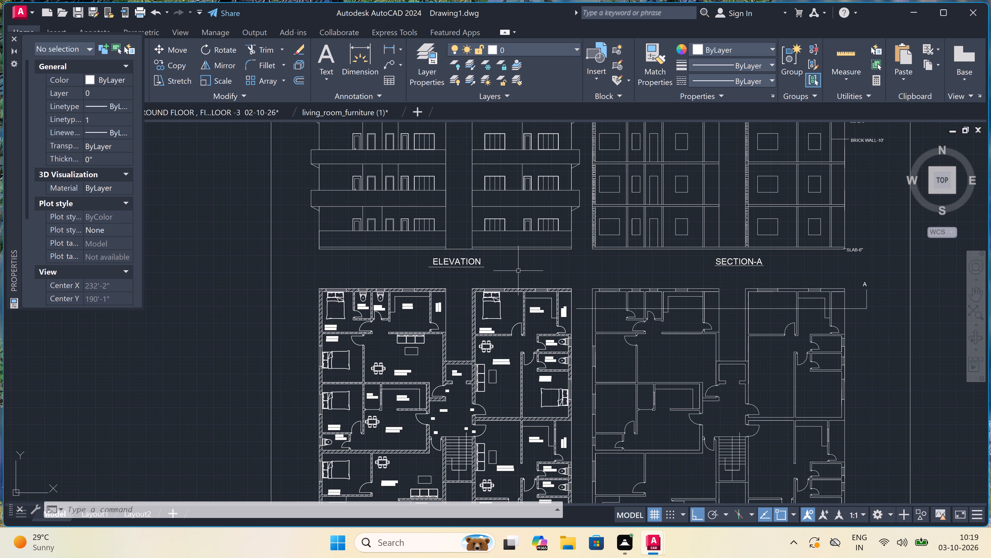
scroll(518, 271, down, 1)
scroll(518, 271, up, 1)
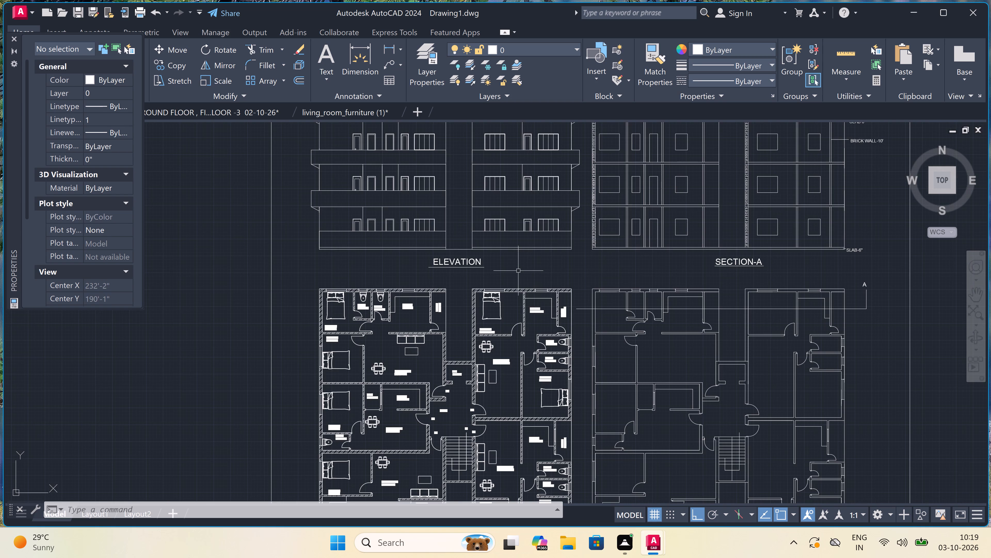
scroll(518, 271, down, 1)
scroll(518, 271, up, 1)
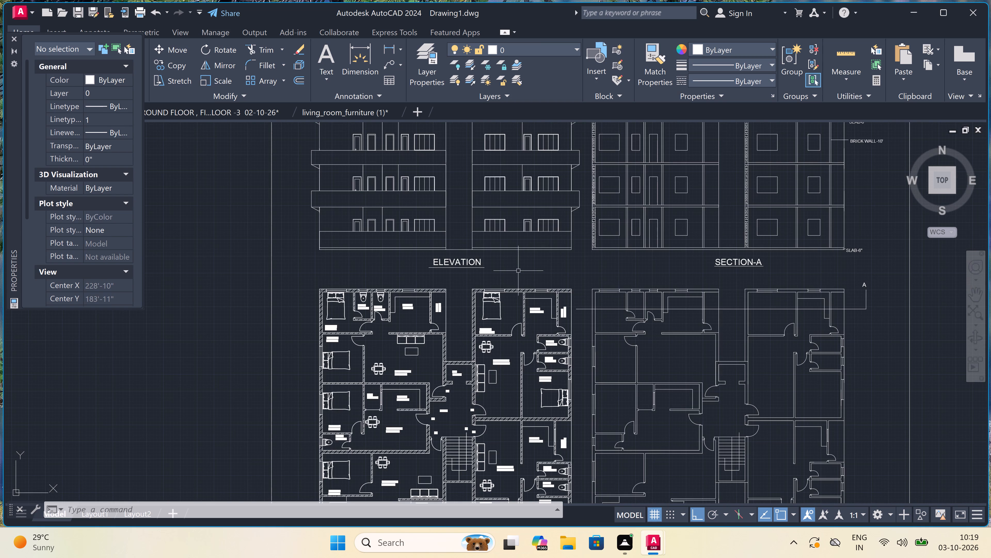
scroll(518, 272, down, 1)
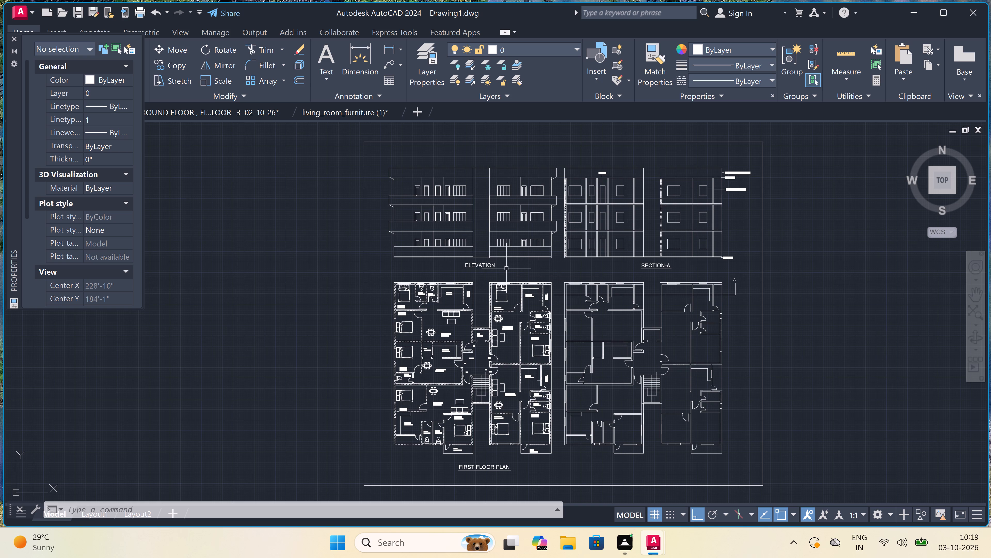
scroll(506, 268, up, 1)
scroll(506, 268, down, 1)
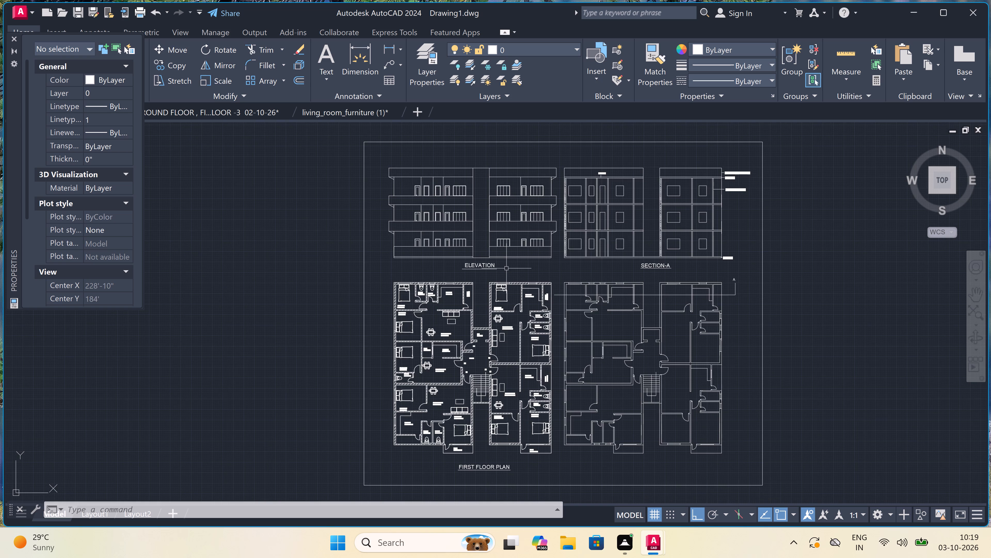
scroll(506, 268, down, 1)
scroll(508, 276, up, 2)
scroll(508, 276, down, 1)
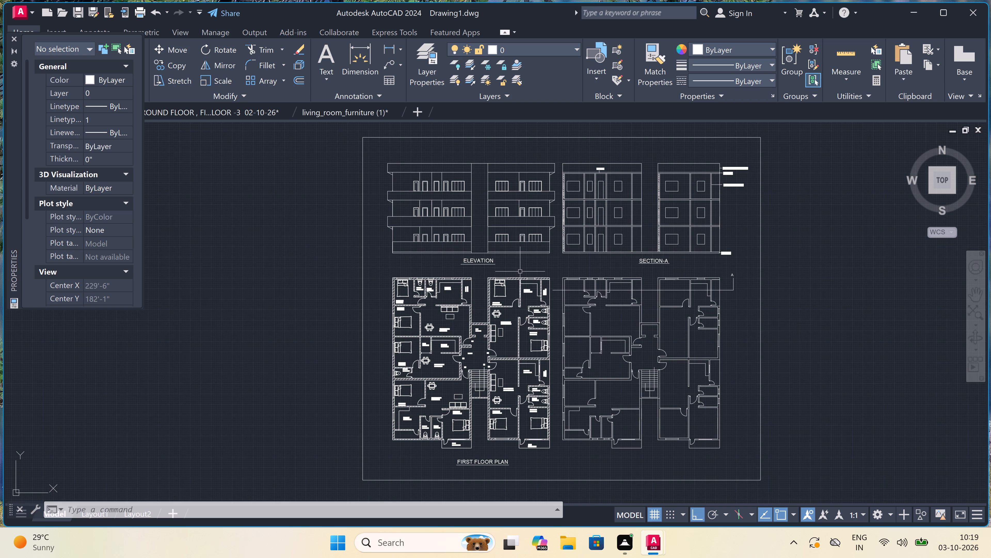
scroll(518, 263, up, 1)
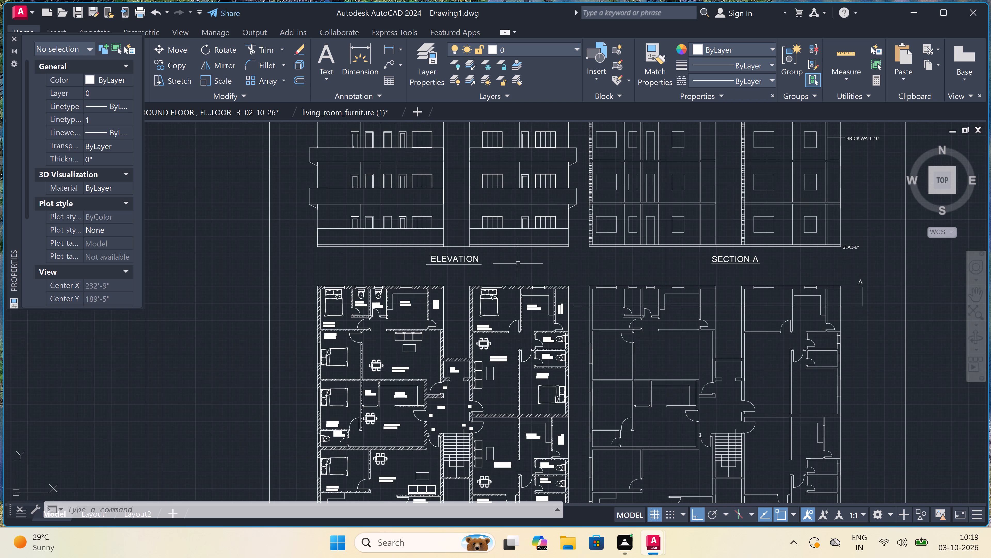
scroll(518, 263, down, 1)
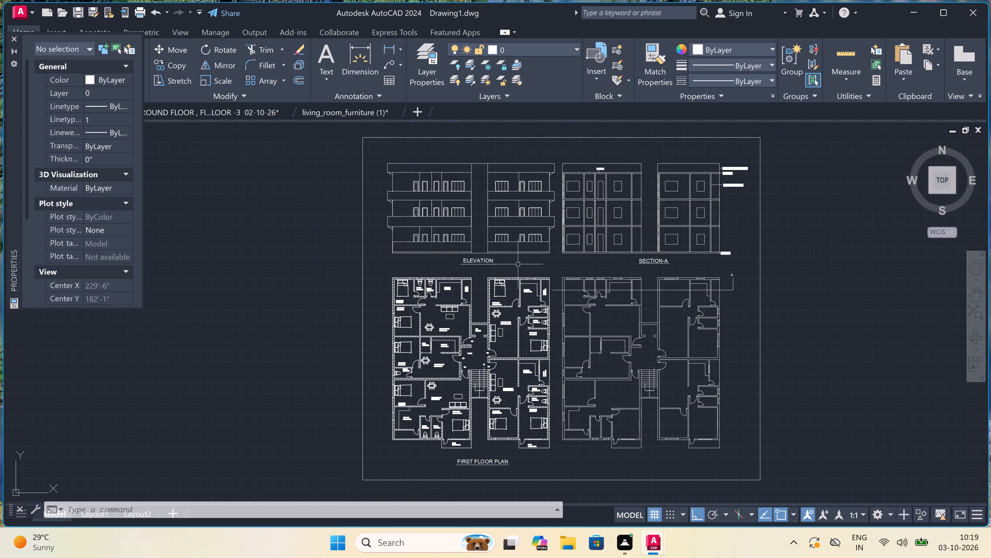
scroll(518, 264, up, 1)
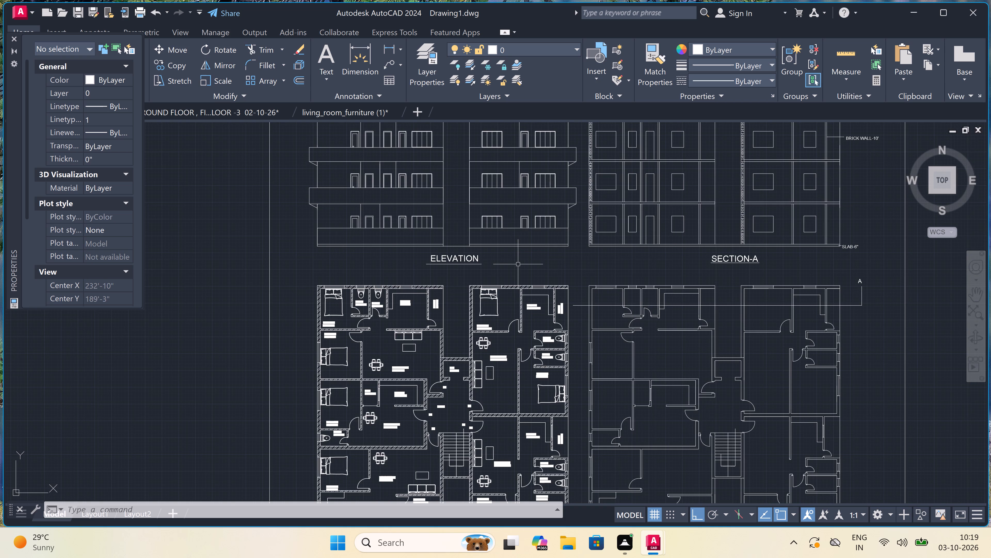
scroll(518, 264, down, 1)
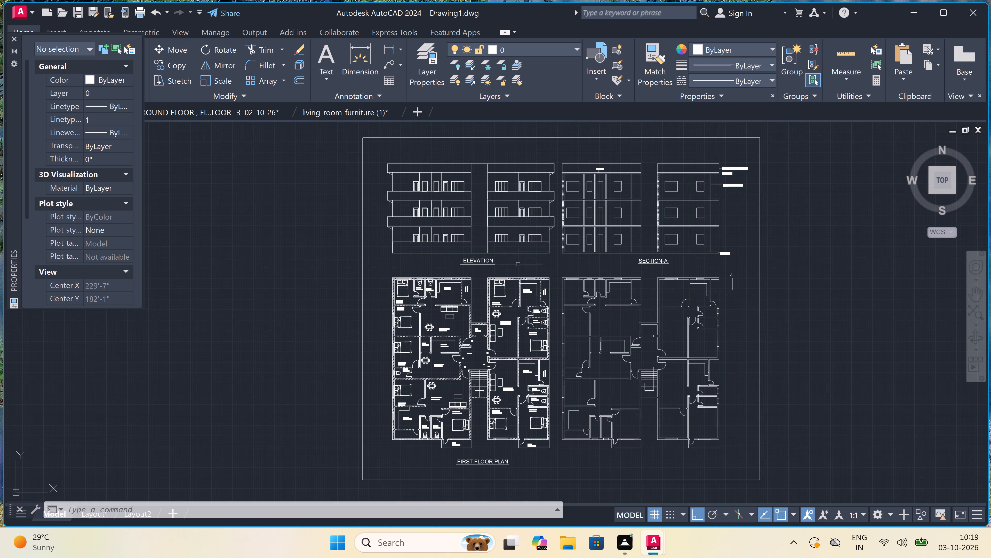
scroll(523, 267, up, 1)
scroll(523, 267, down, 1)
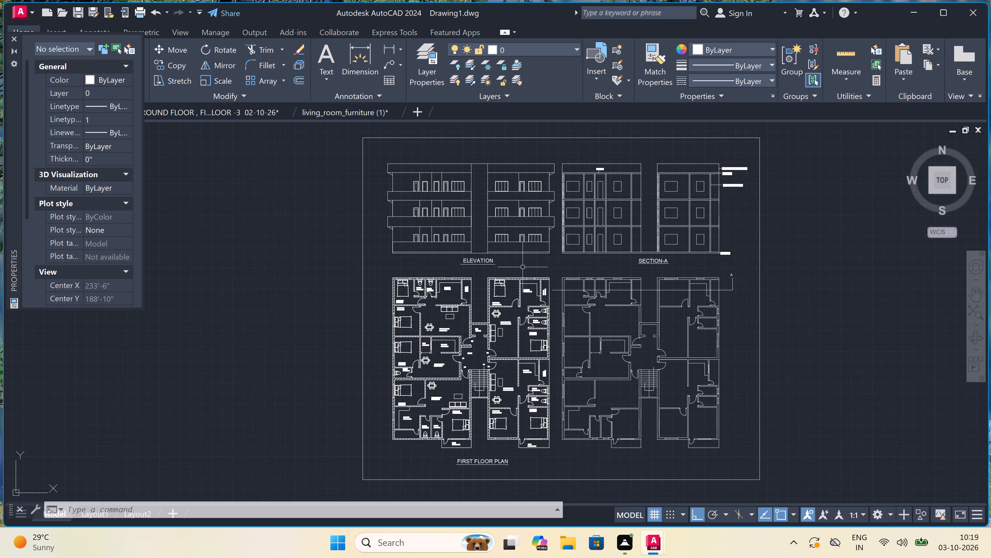
Examine the ELEVATION and SECTION-A titles and the furnished upper rooms of the first floor plan, including their labels.
scroll(525, 267, up, 1)
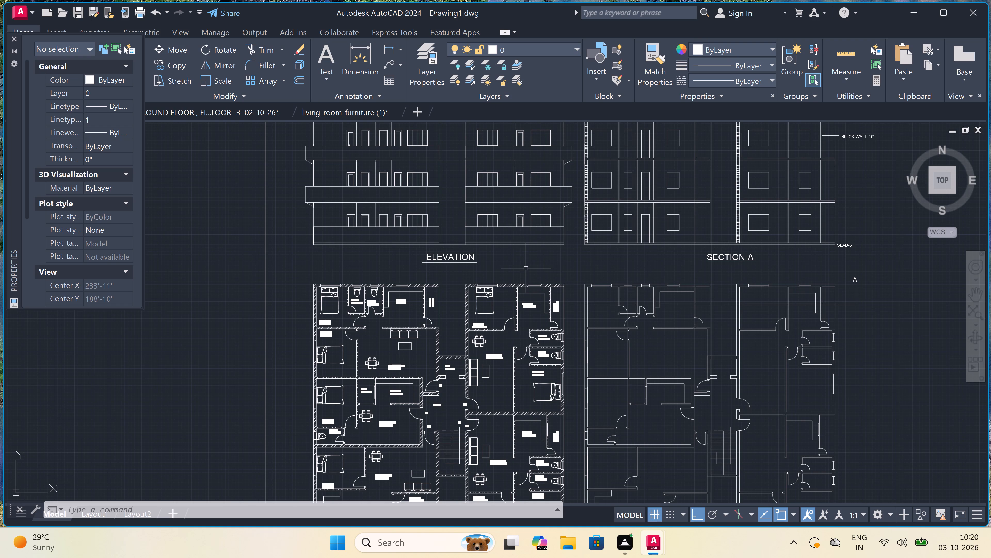
scroll(526, 268, up, 1)
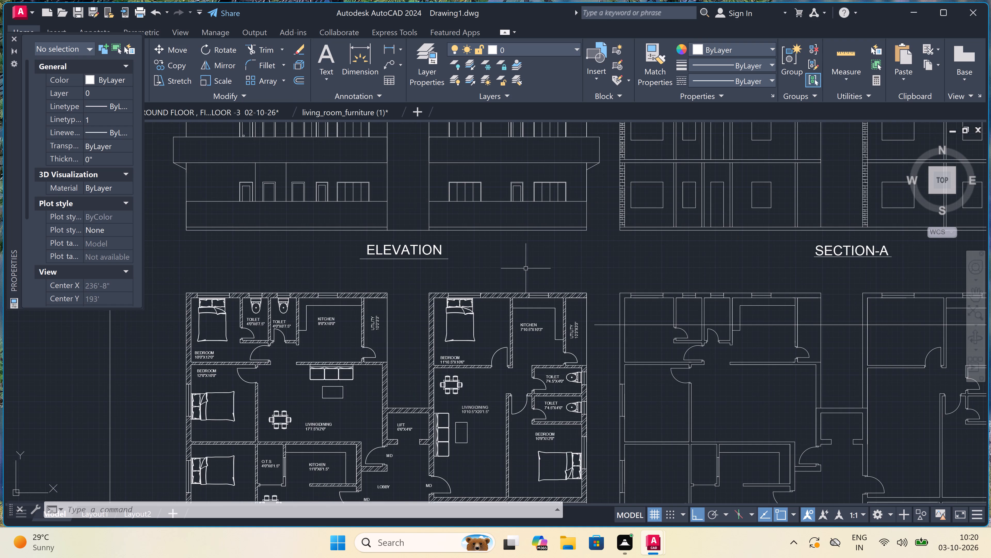
scroll(526, 268, down, 1)
scroll(526, 268, up, 1)
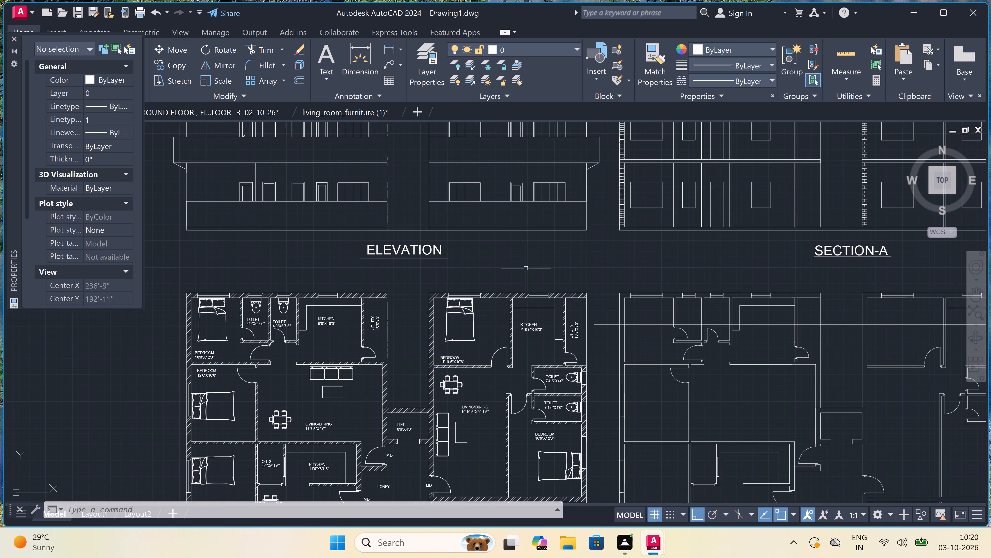
scroll(526, 268, down, 2)
scroll(526, 268, up, 1)
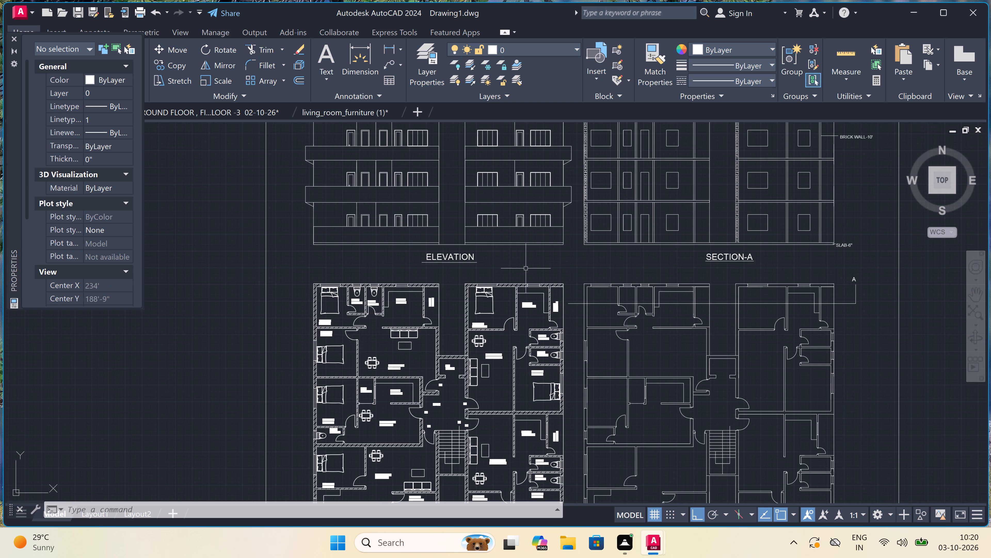
scroll(526, 268, up, 1)
scroll(526, 268, down, 1)
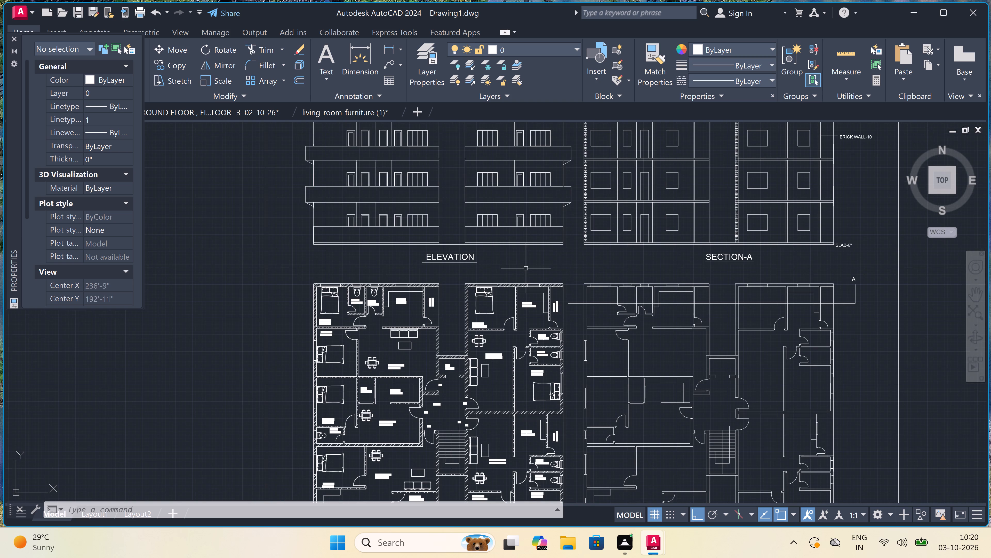
scroll(526, 268, down, 1)
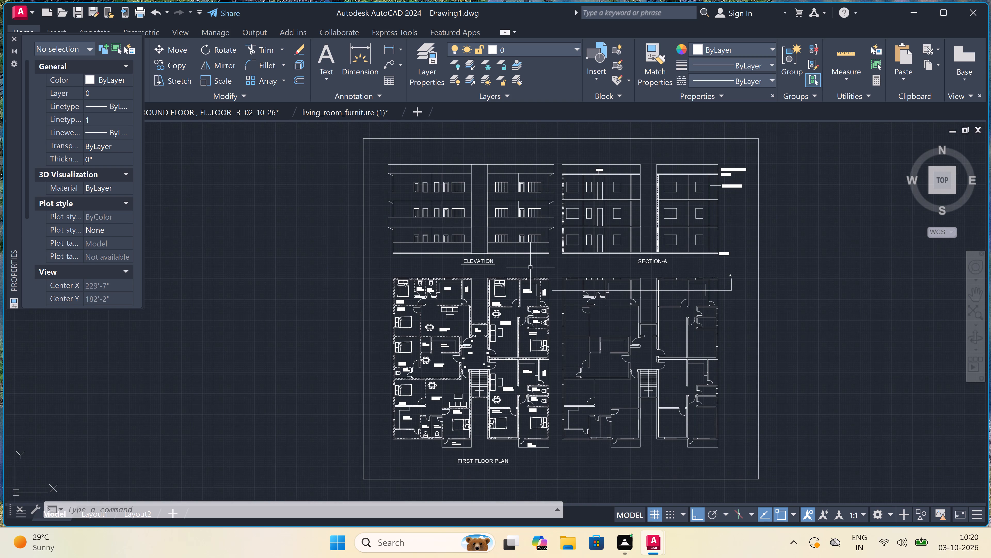
scroll(530, 267, up, 1)
scroll(530, 267, down, 1)
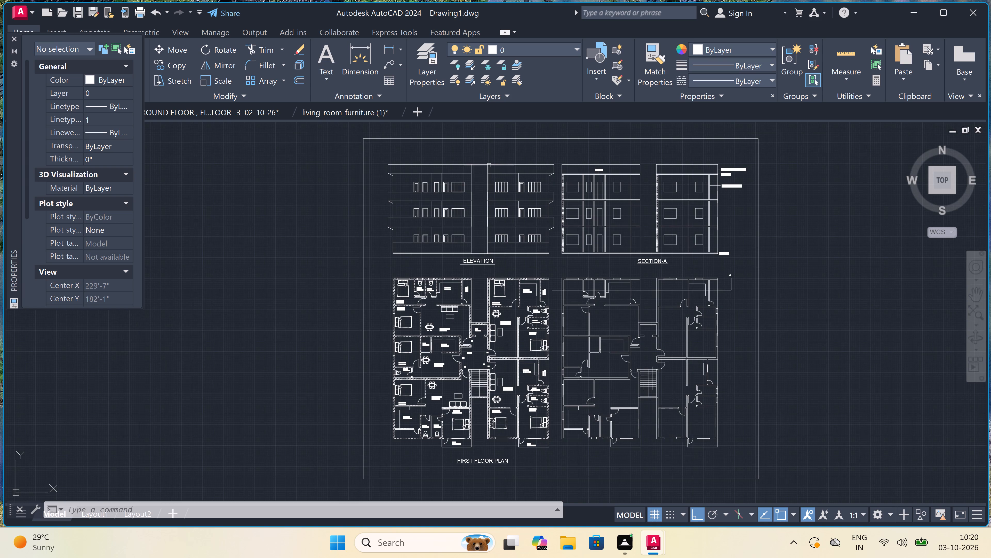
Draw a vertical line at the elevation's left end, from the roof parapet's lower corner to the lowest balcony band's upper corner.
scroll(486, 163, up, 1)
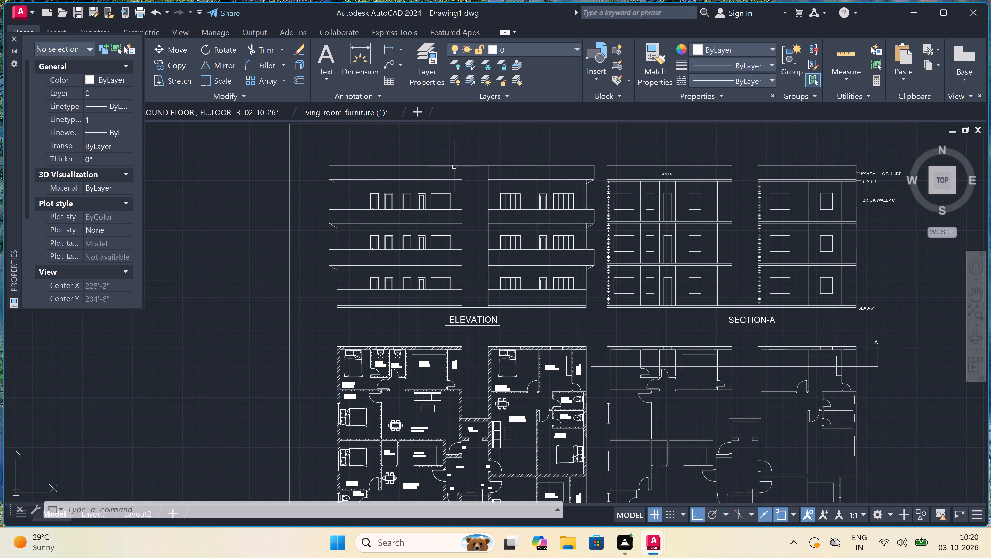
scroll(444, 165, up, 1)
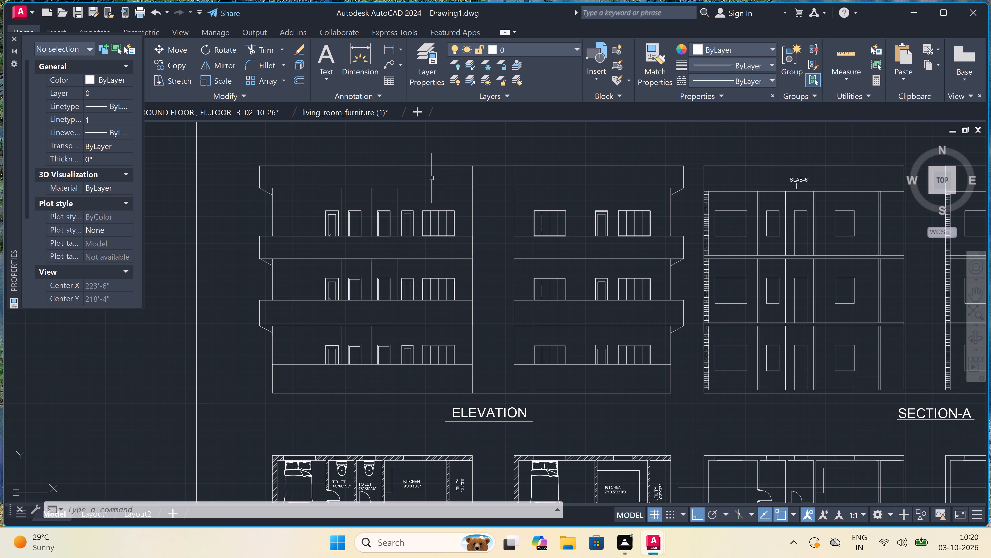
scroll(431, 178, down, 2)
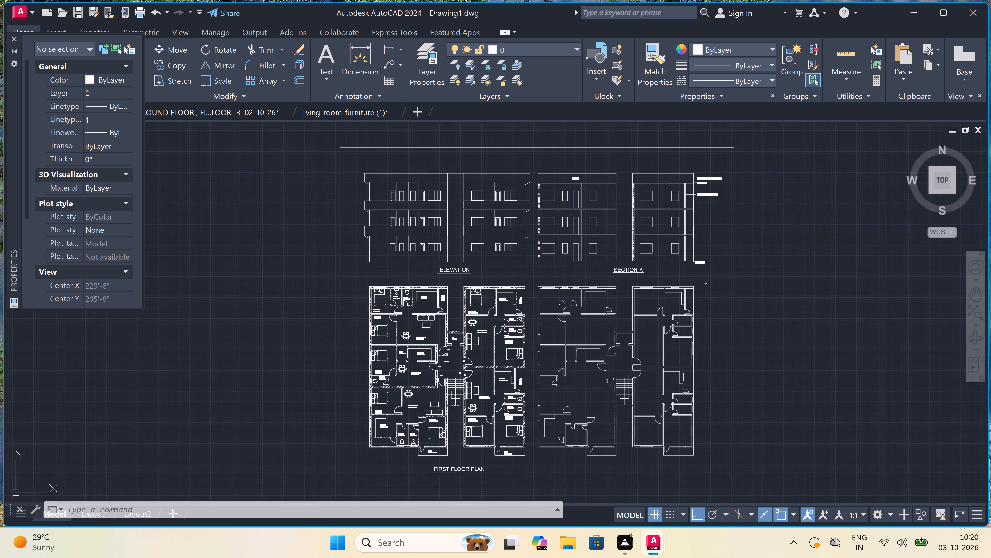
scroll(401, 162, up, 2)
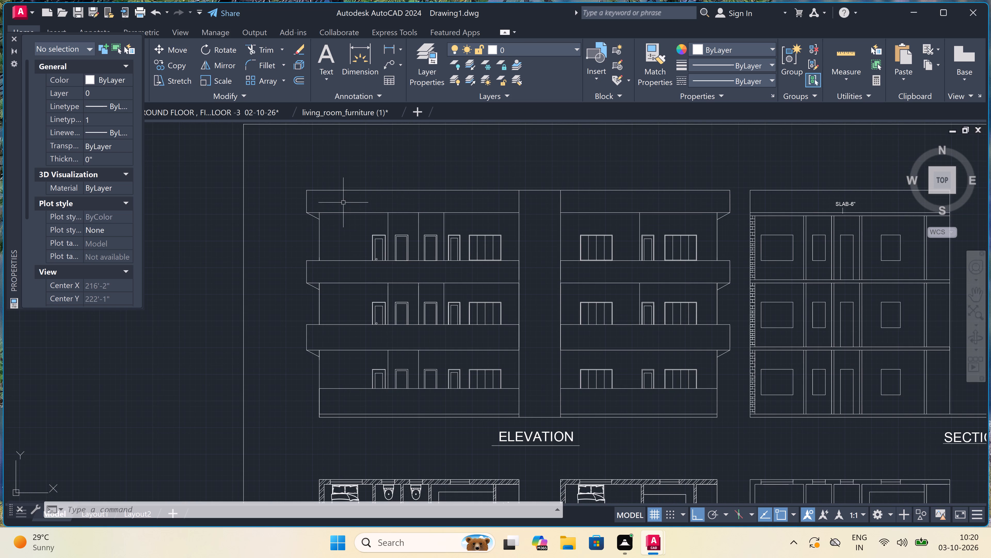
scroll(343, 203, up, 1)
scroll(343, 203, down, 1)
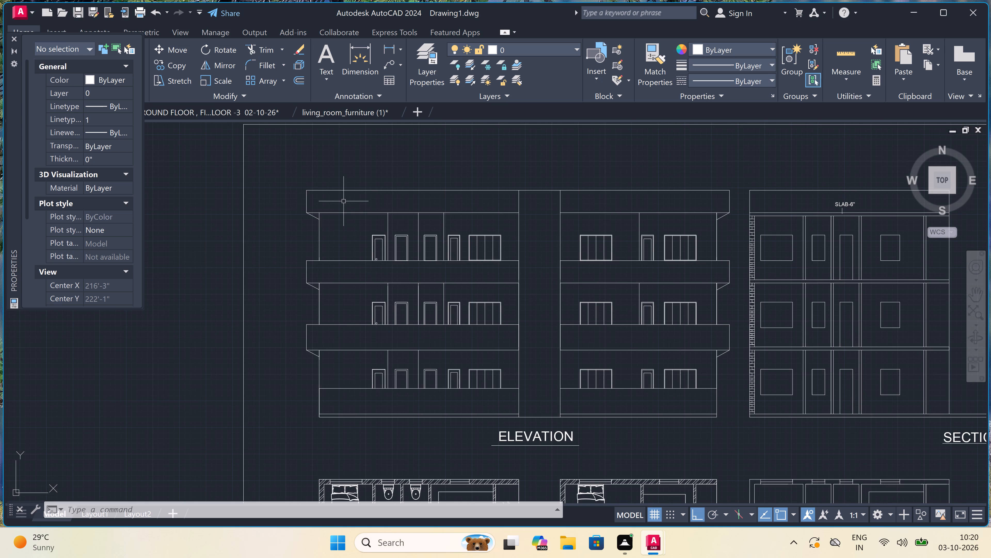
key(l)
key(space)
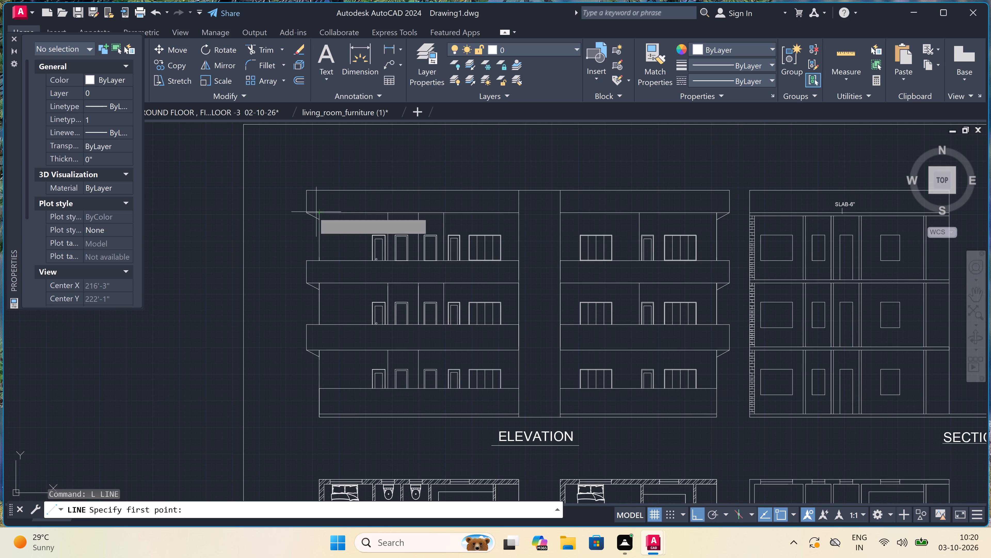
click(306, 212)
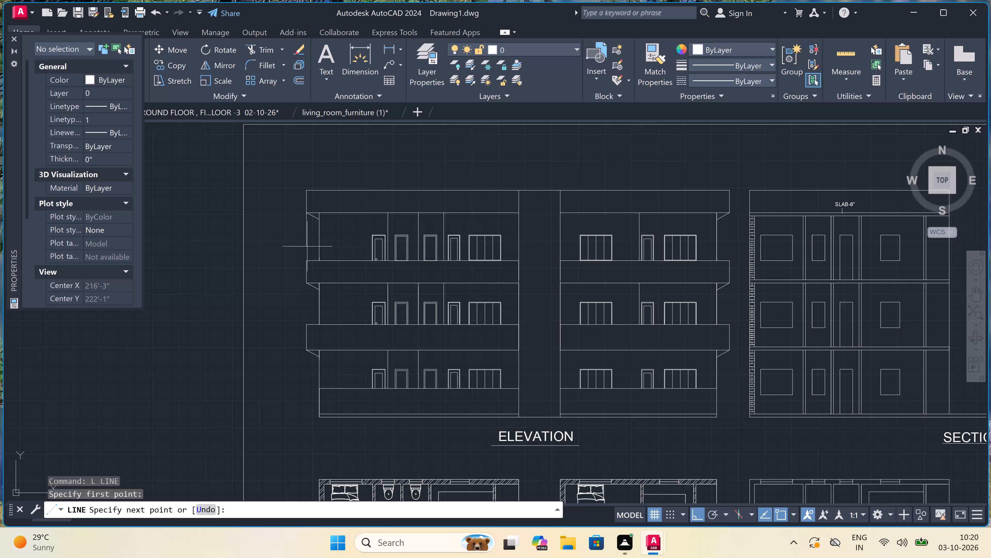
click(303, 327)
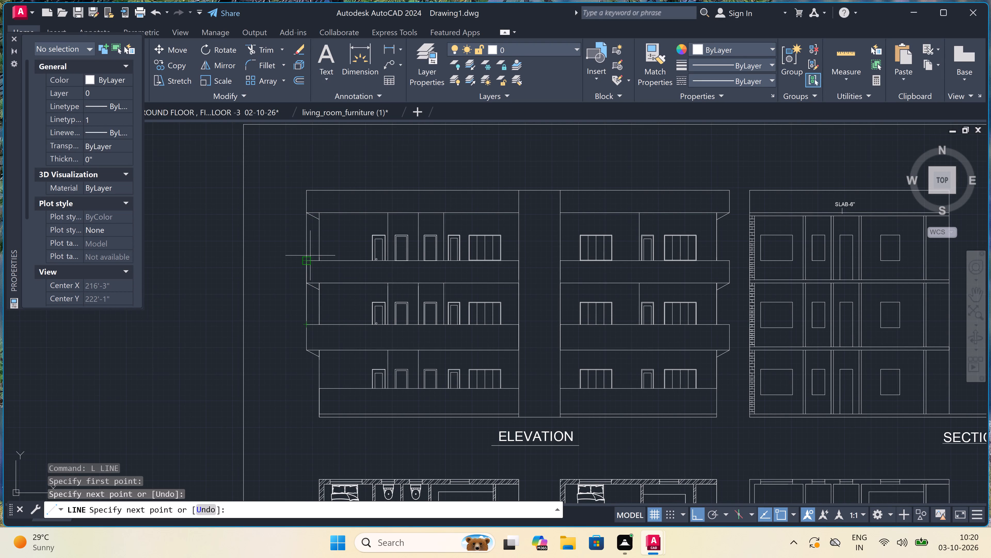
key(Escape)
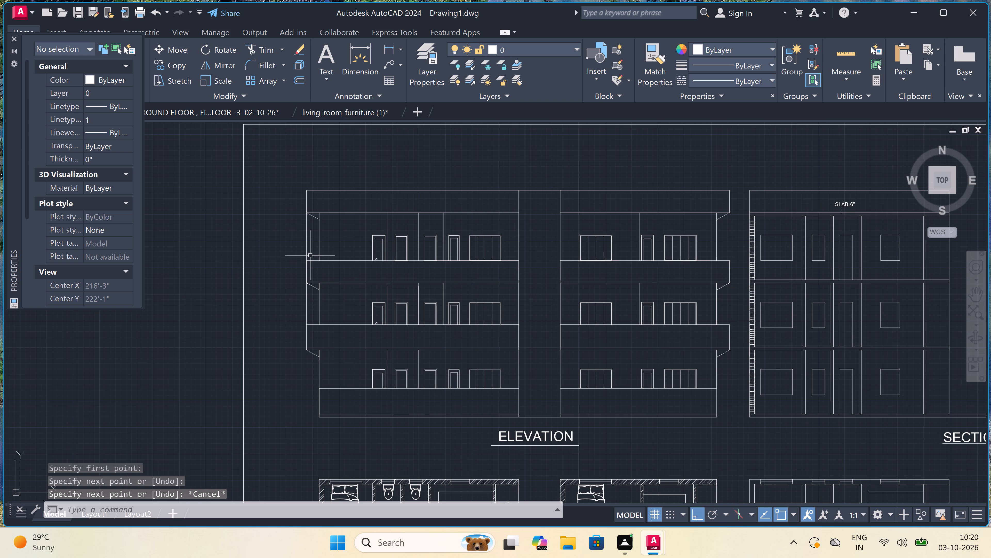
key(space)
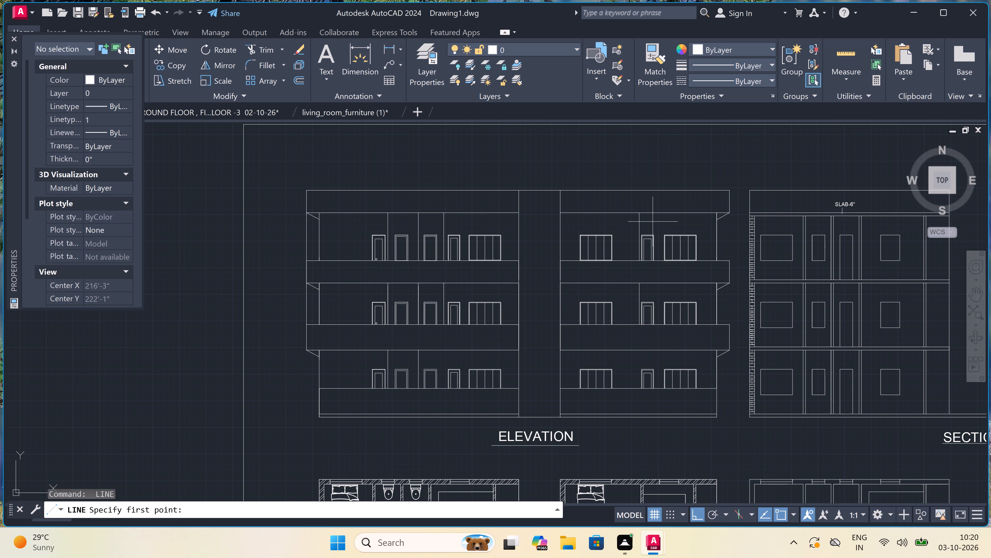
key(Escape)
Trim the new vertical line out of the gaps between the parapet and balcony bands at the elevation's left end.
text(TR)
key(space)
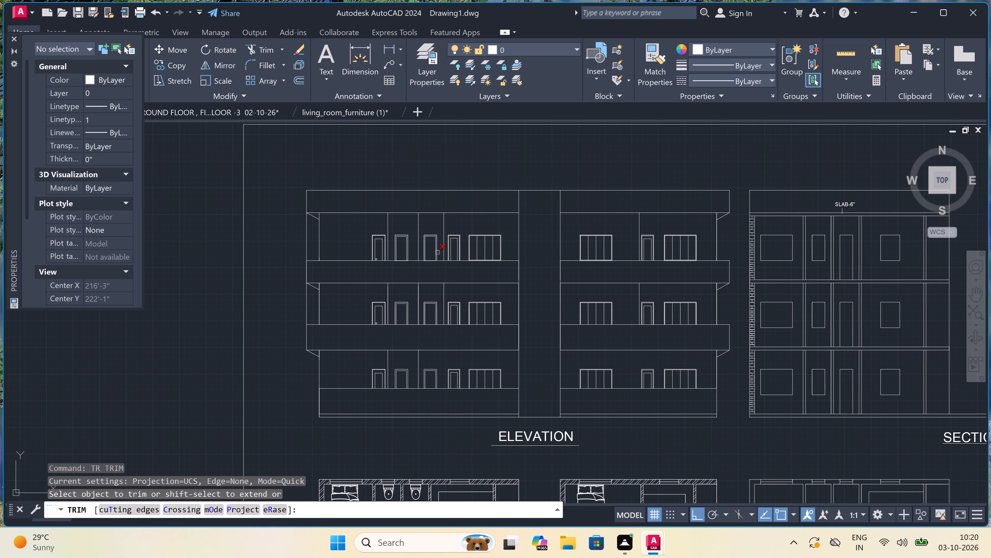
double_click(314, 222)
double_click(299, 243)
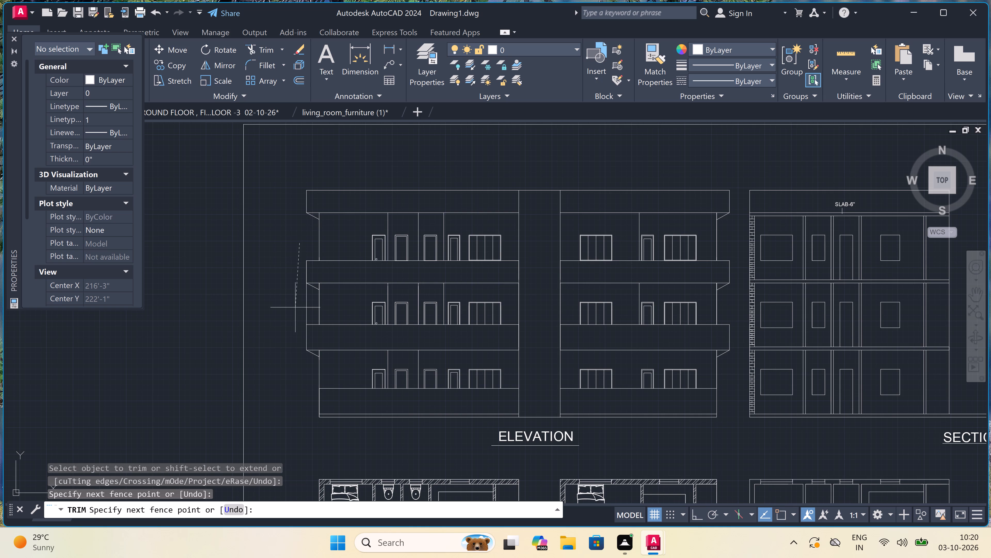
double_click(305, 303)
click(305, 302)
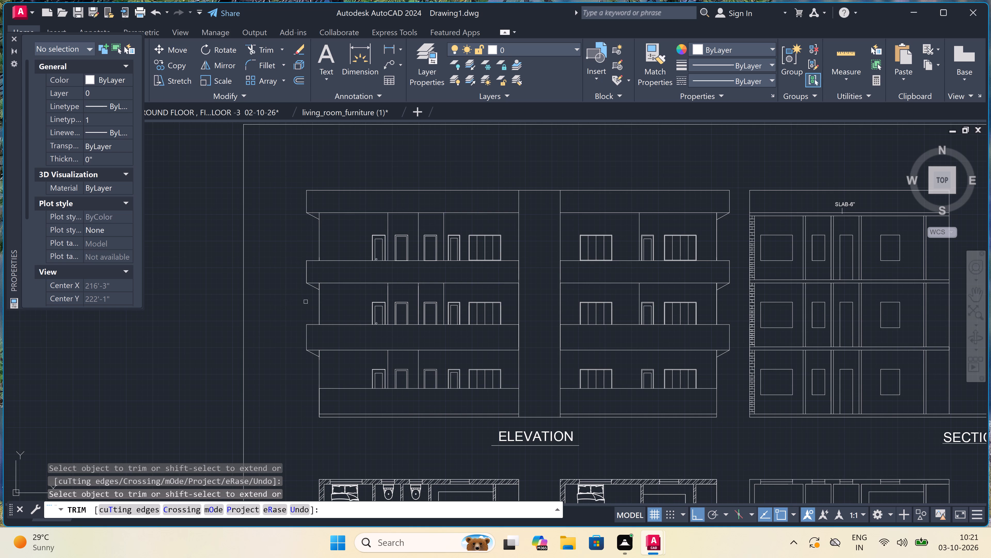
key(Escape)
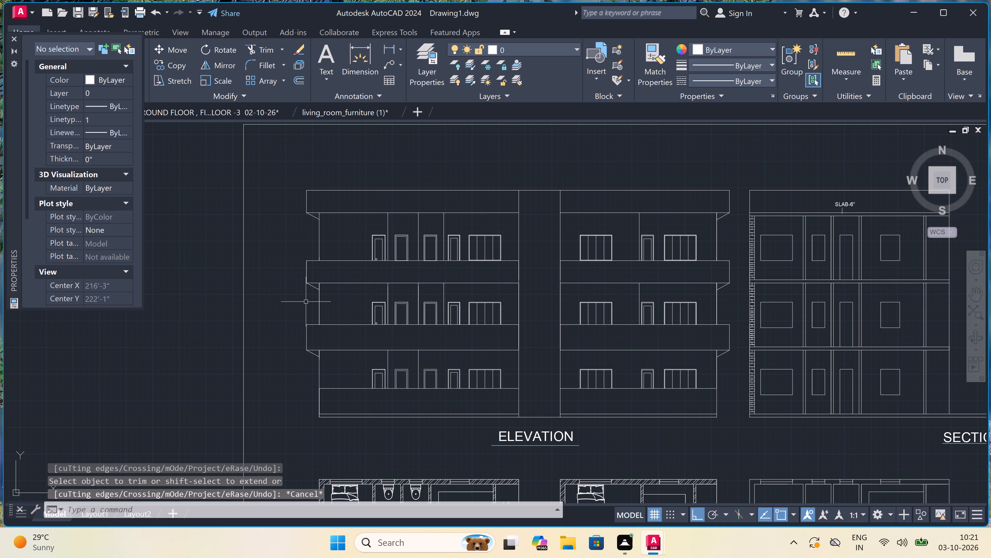
Review the elevation's balcony bands, doors and windows alongside SECTION-A and its slab, parapet and brick wall labels.
scroll(512, 267, down, 2)
scroll(512, 267, up, 2)
scroll(512, 267, down, 3)
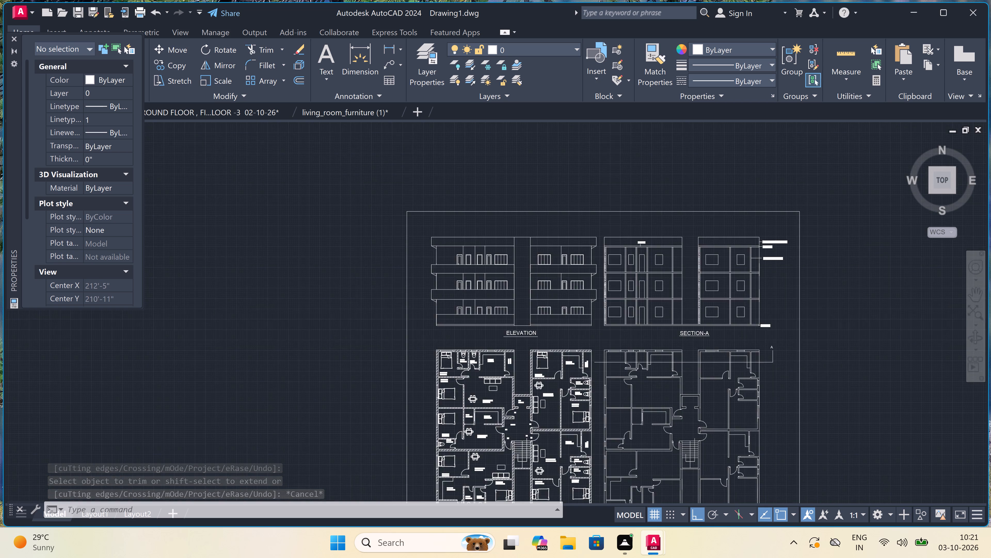
scroll(539, 265, up, 4)
scroll(539, 265, down, 1)
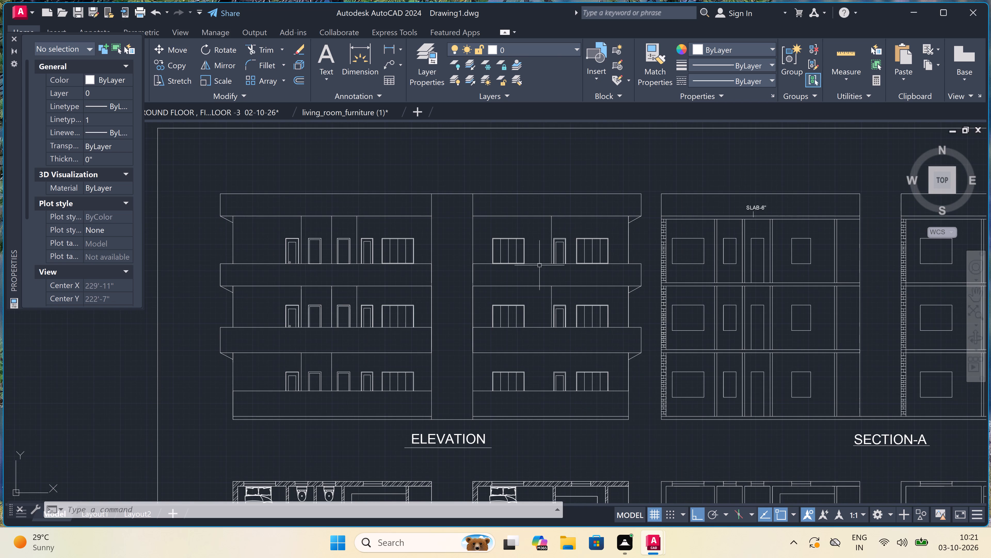
scroll(531, 302, down, 1)
scroll(490, 340, up, 2)
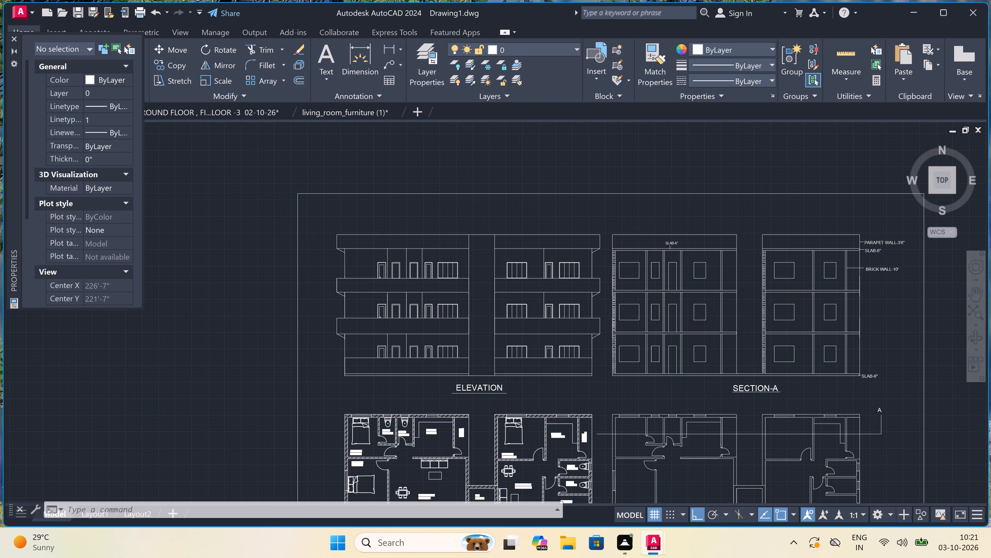
scroll(490, 340, up, 1)
scroll(490, 340, down, 2)
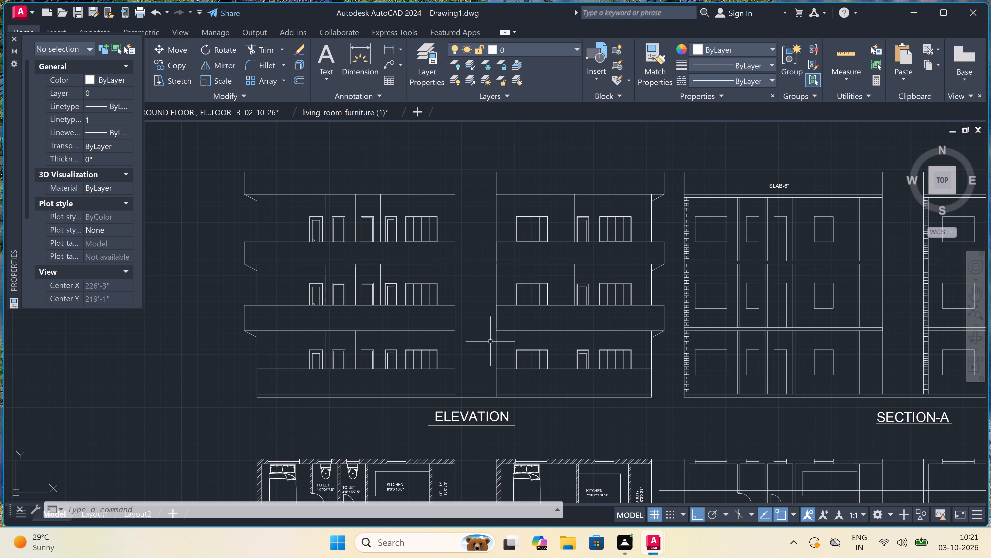
Check the ELEVATION and SECTION-A drawings within the sheet border, together with the floor plans below them.
scroll(490, 342, down, 1)
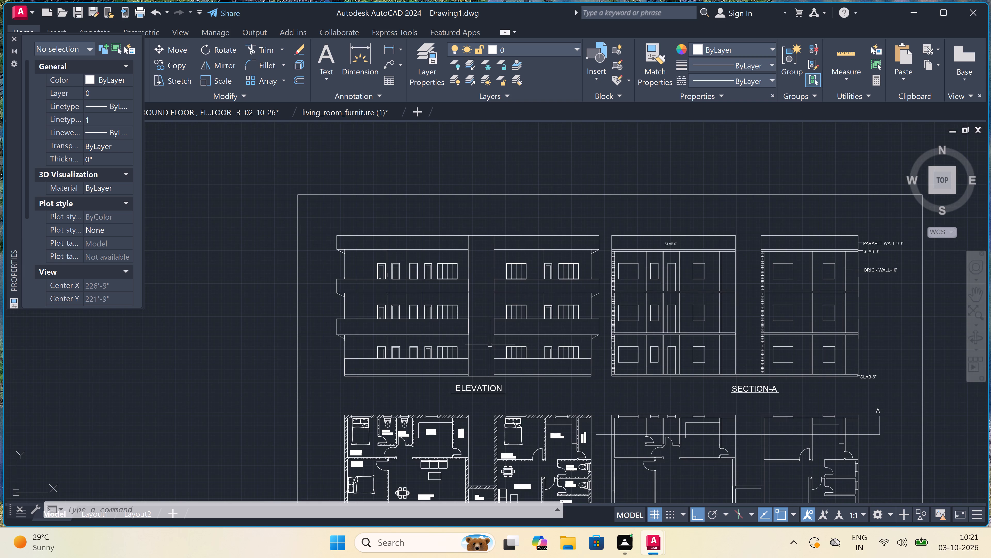
scroll(489, 348, up, 2)
scroll(489, 348, down, 3)
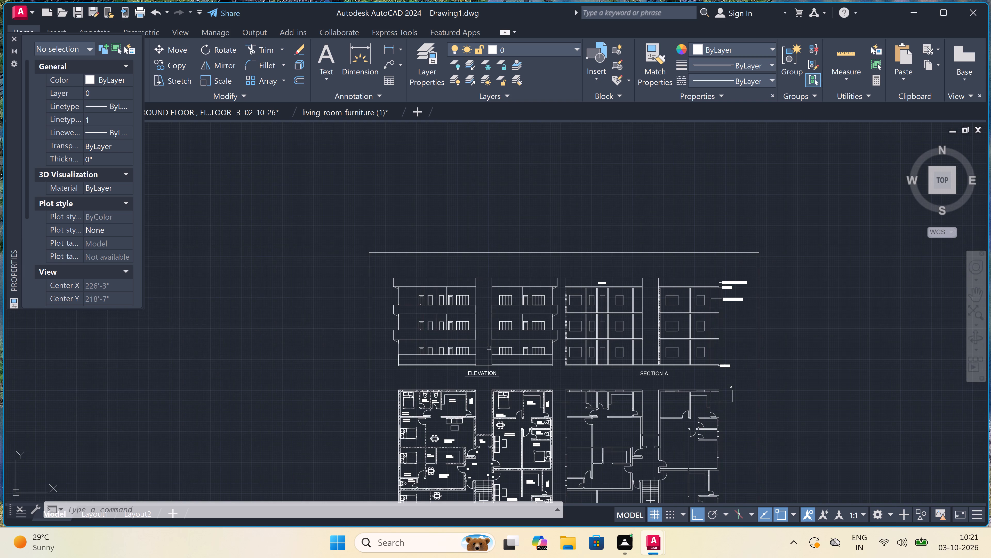
scroll(489, 348, down, 1)
scroll(487, 343, up, 3)
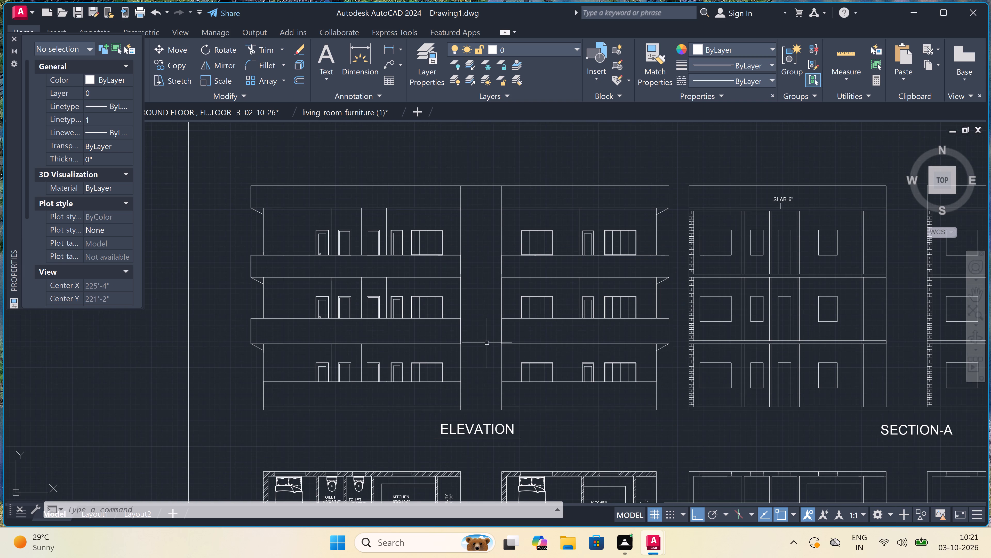
scroll(487, 343, down, 1)
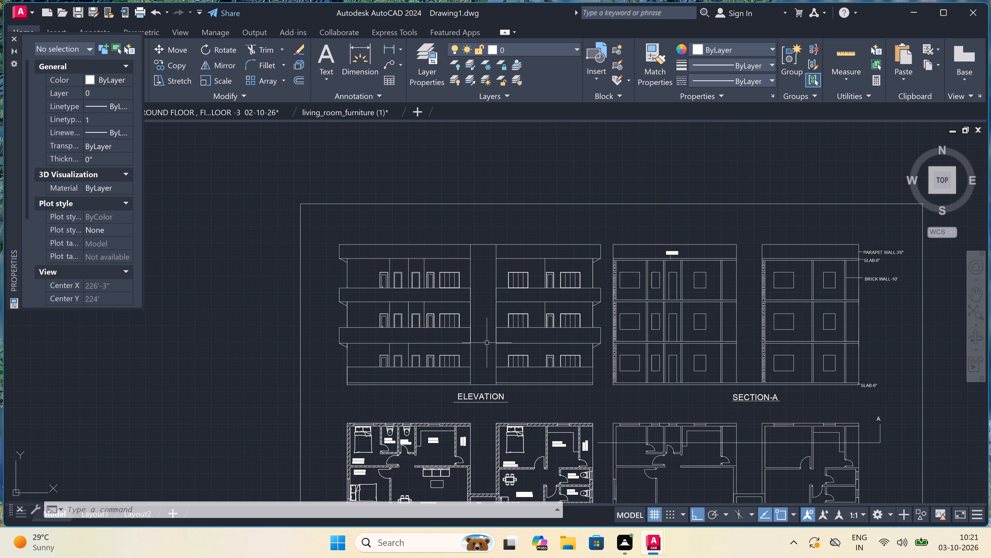
scroll(487, 343, down, 1)
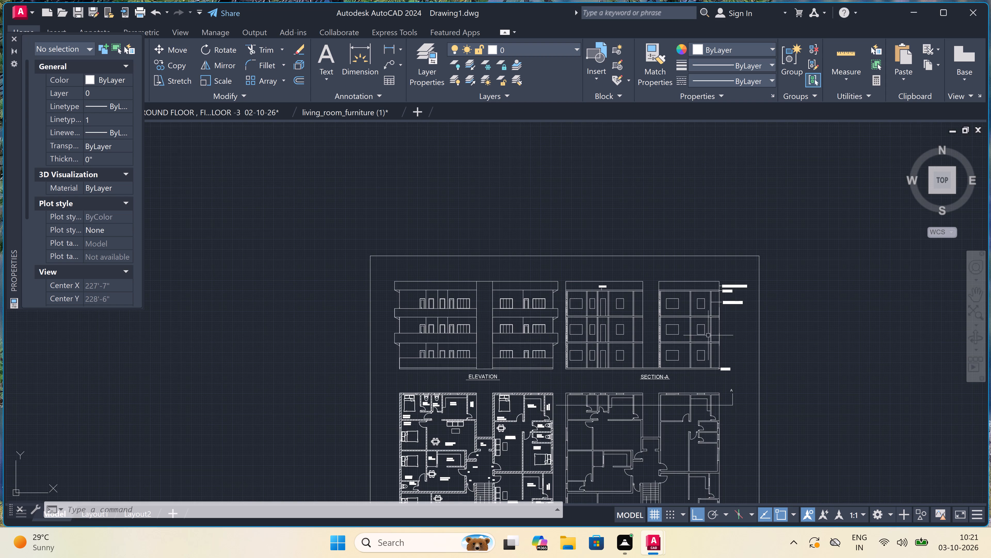
scroll(708, 335, up, 1)
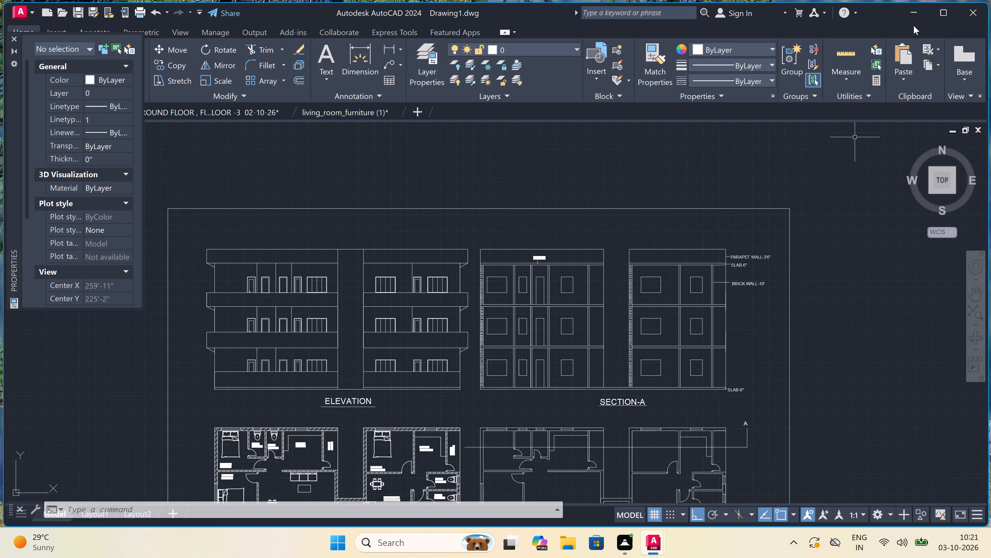
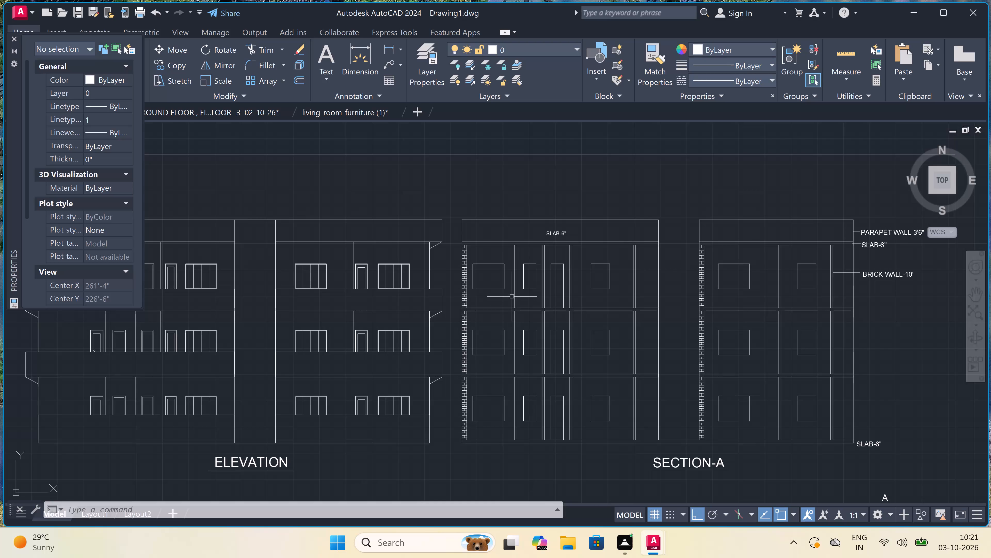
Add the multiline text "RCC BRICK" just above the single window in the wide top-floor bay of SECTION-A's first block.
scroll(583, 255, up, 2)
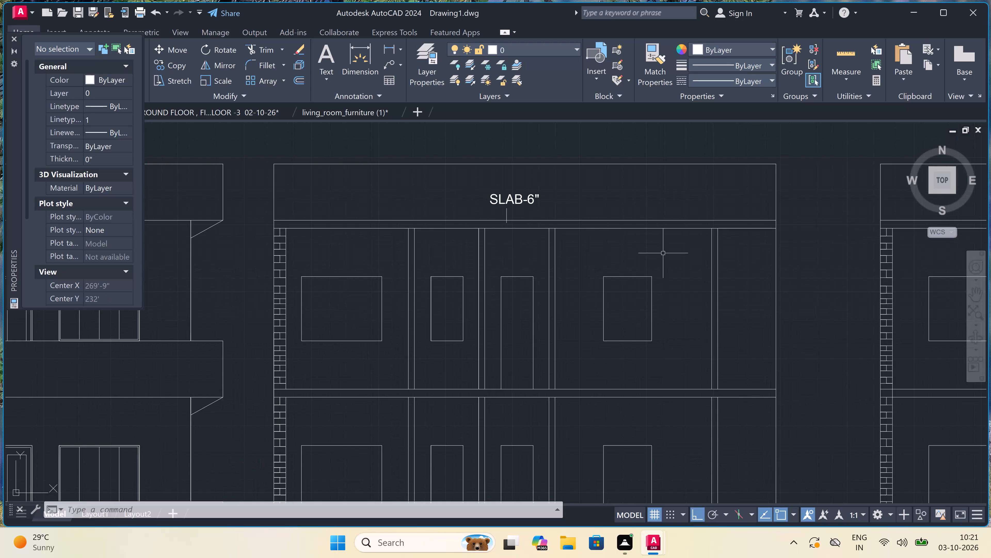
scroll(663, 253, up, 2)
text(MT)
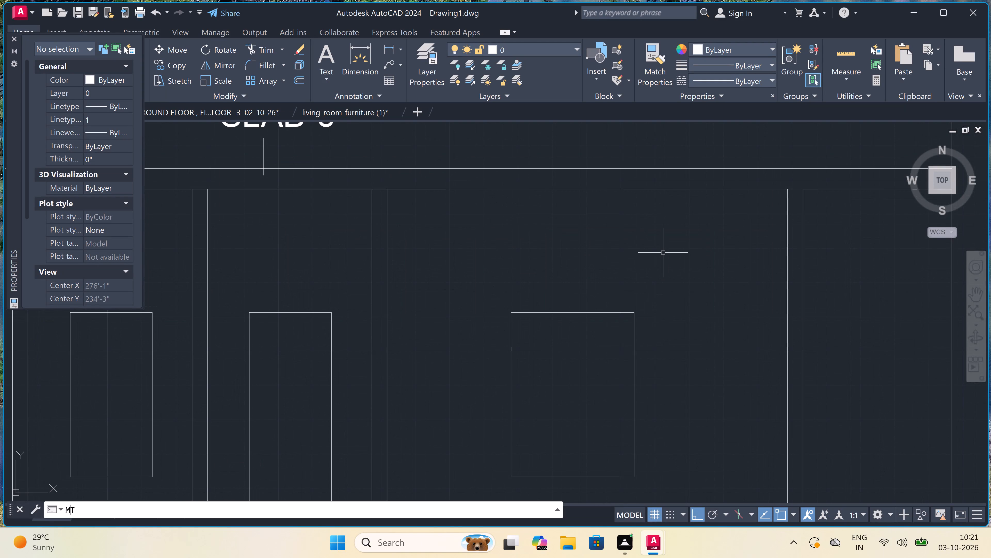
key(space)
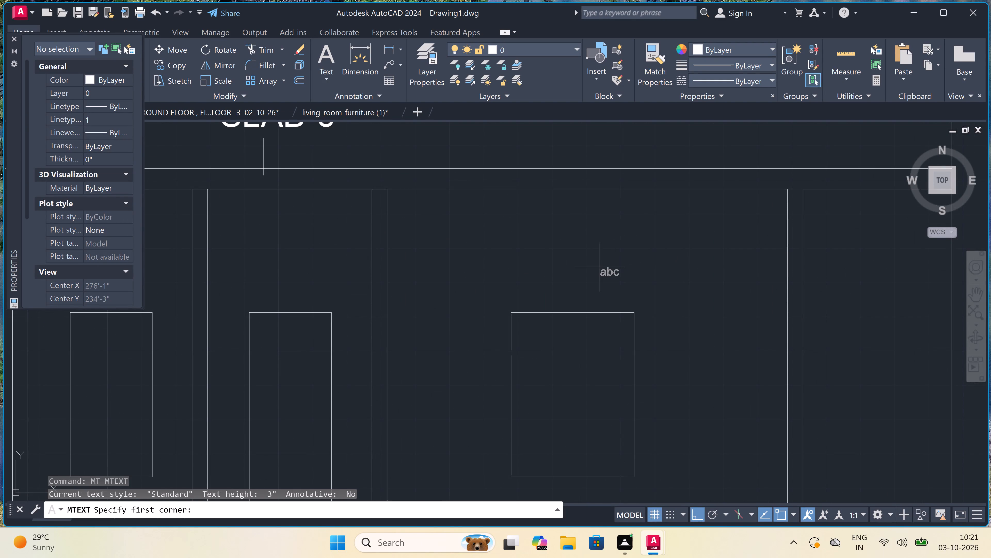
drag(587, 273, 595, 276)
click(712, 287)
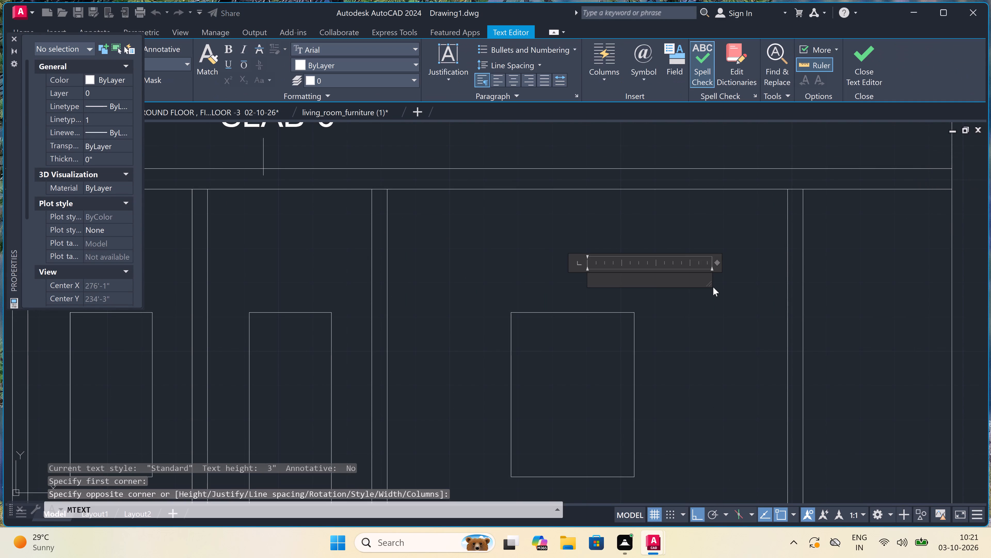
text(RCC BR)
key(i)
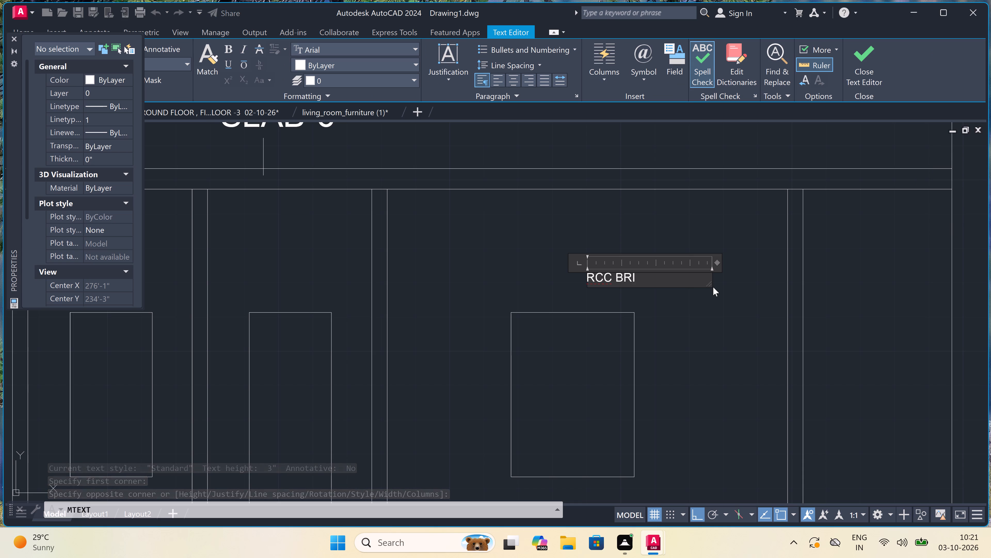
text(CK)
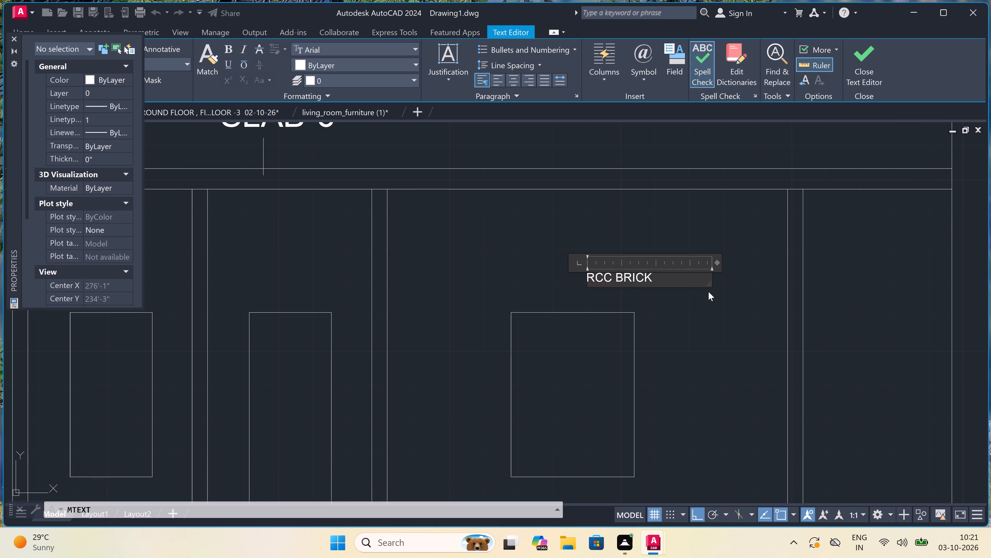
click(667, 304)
Draw a short vertical leader line from that window's top edge up to just below the RCC BRICK text.
text(L)
key(space)
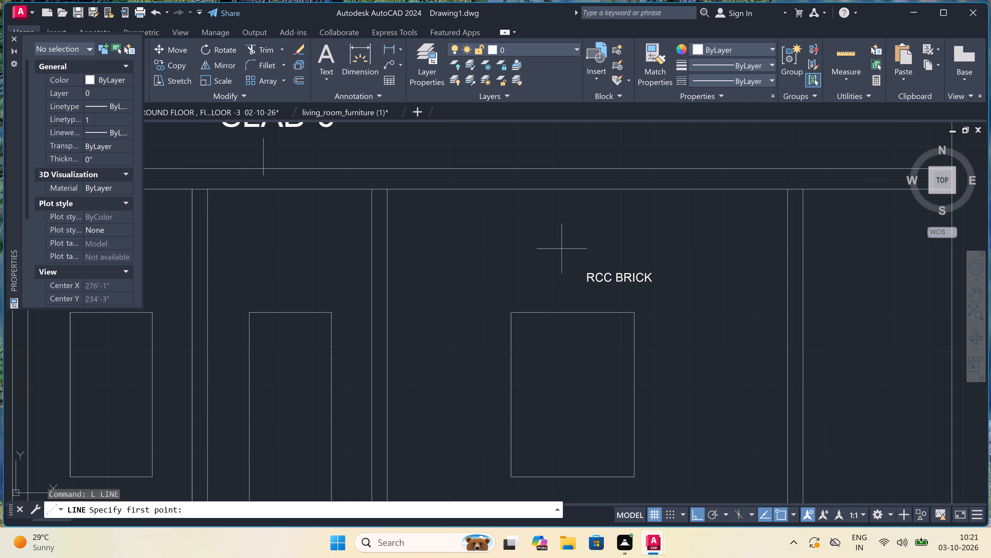
scroll(593, 297, up, 3)
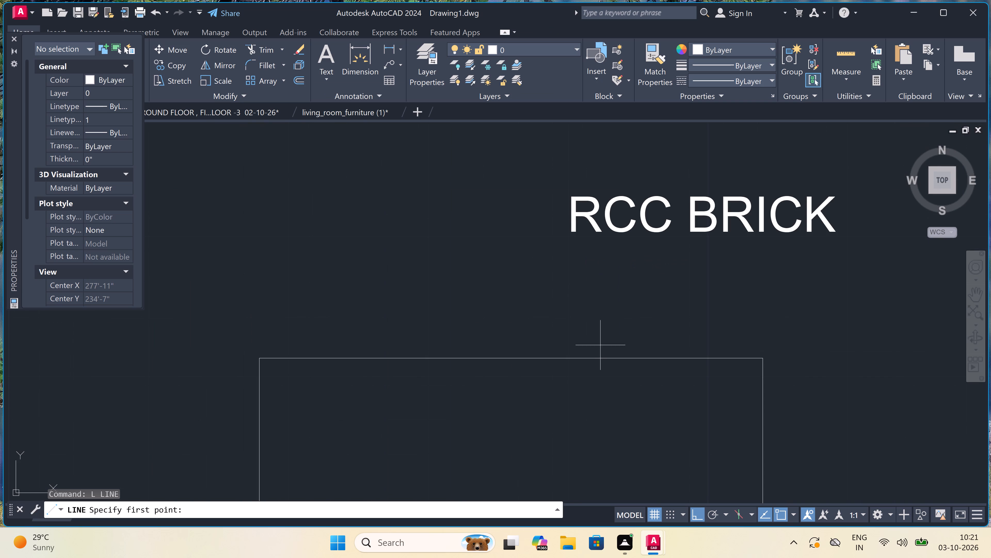
click(601, 362)
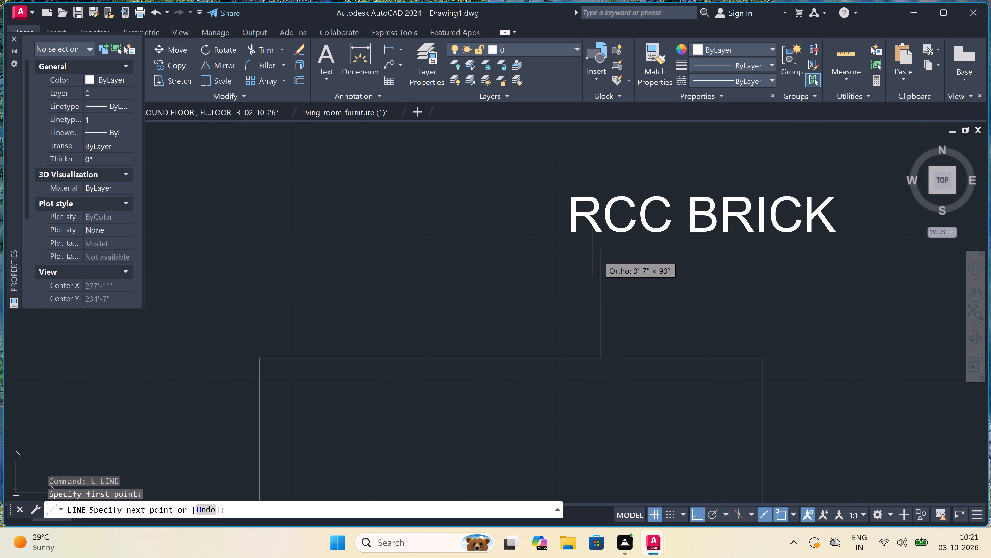
double_click(603, 263)
key(Escape)
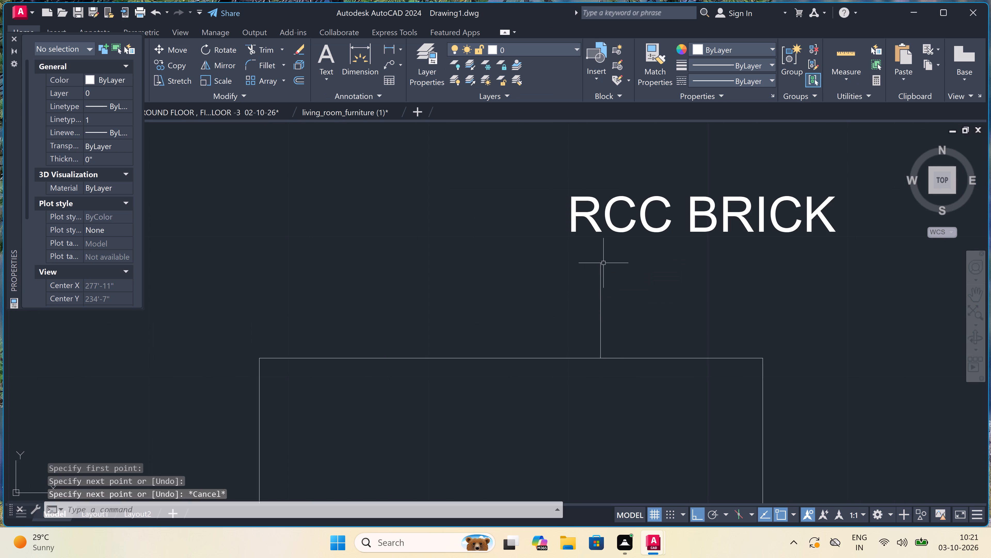
Compare the RCC BRICK label's size with the slab, parapet and brick wall labels across SECTION-A and the whole sheet.
scroll(612, 251, down, 2)
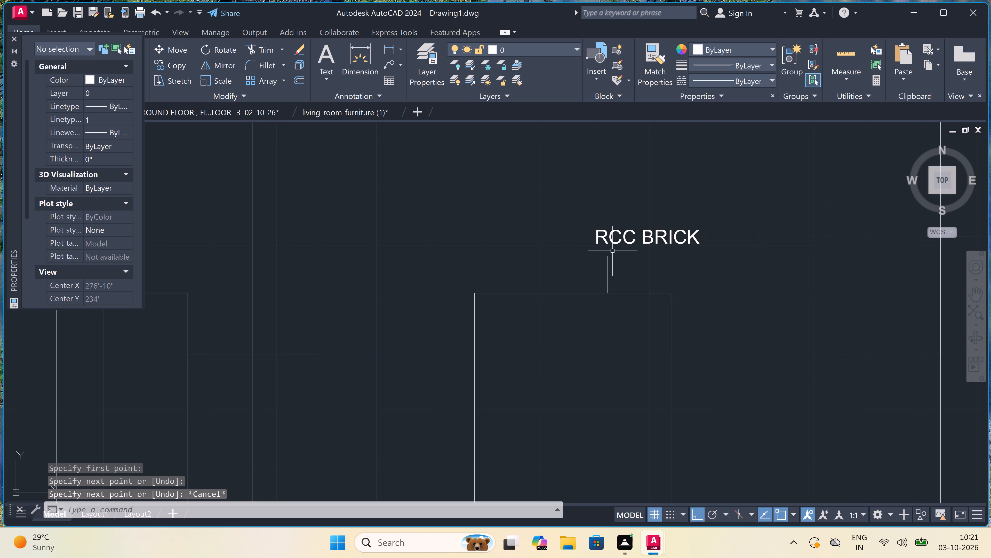
scroll(612, 251, down, 3)
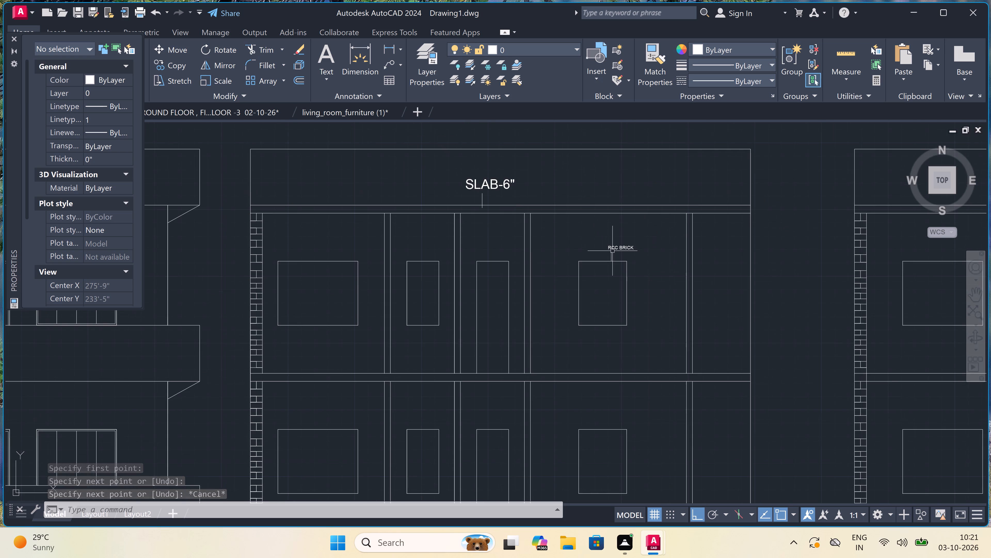
scroll(612, 251, down, 3)
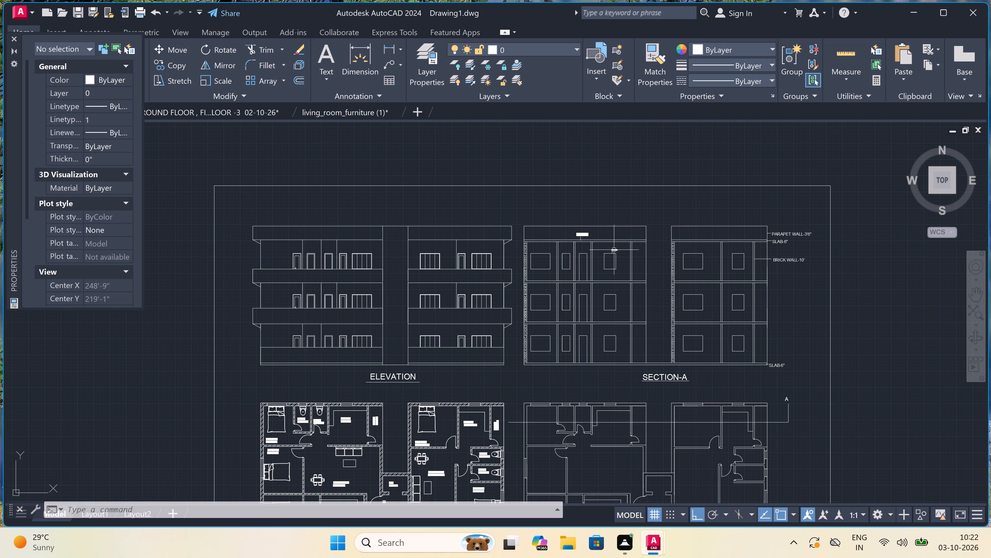
scroll(676, 255, up, 1)
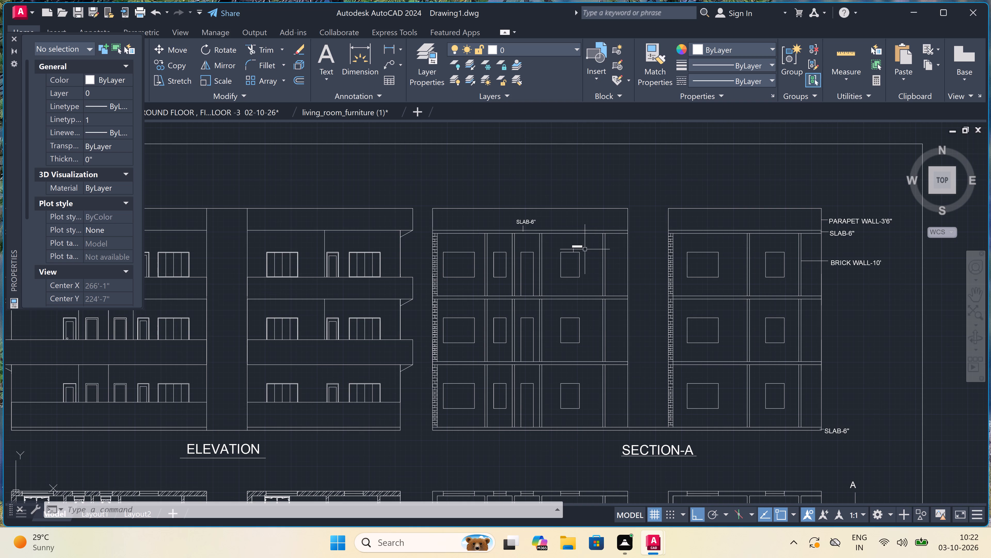
scroll(585, 249, down, 1)
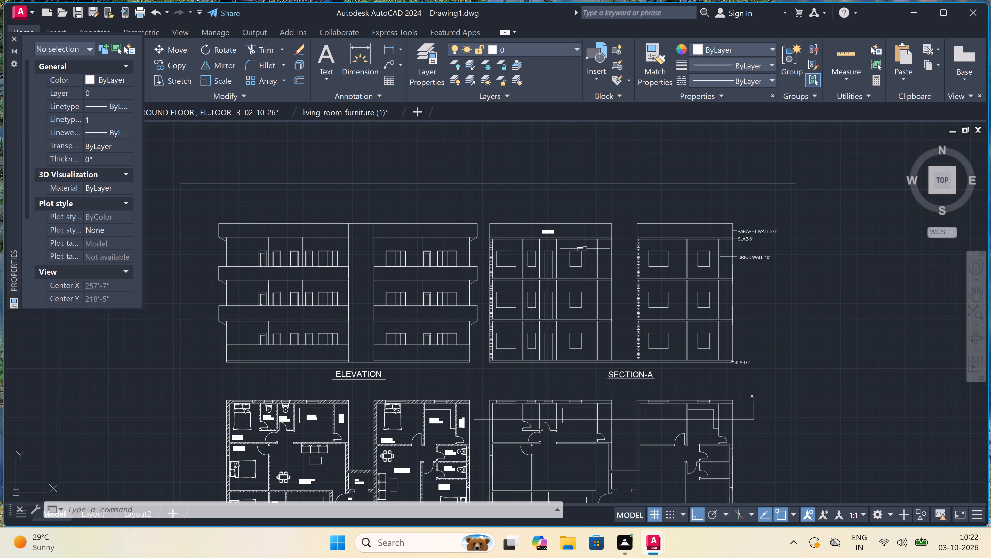
scroll(585, 242, down, 1)
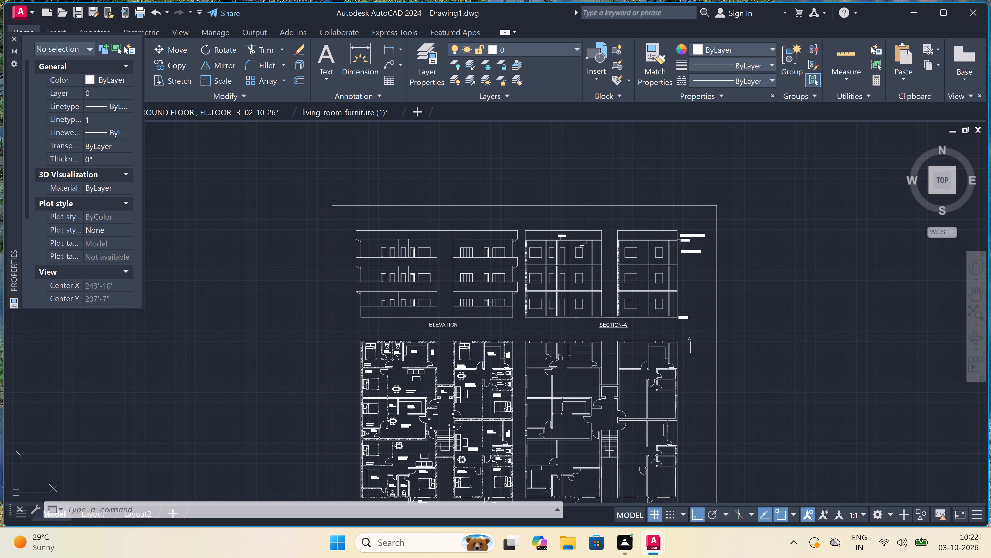
scroll(585, 242, up, 1)
scroll(585, 242, down, 1)
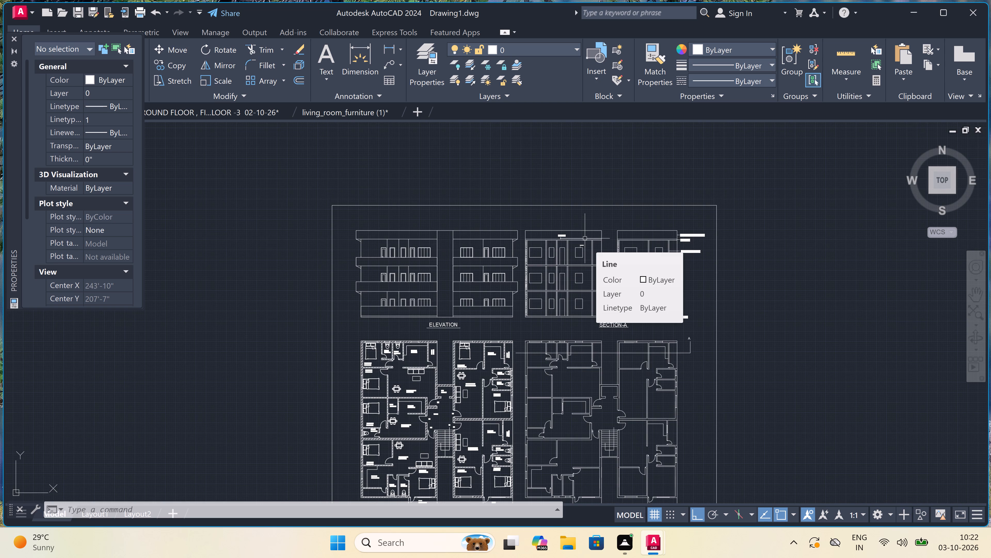
scroll(585, 238, up, 1)
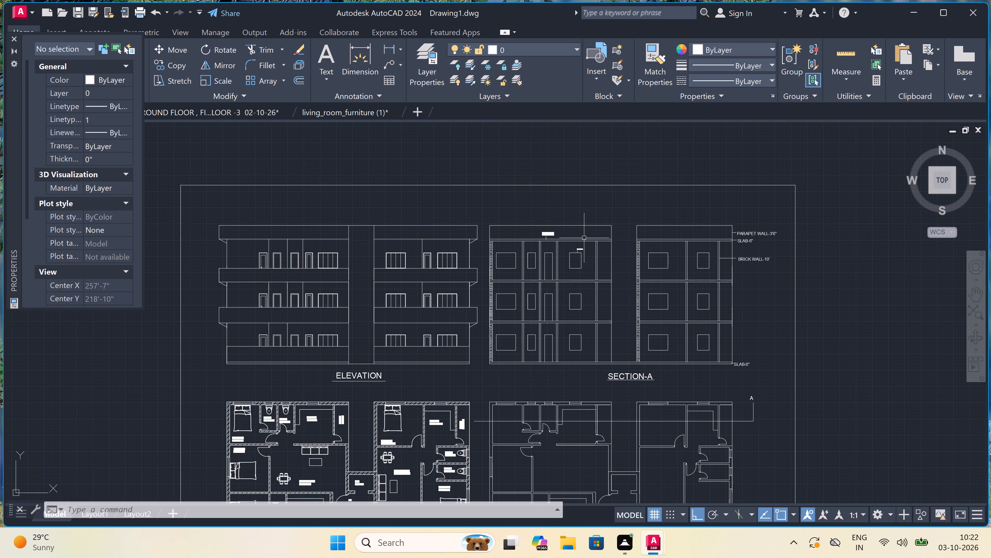
scroll(583, 235, up, 1)
scroll(583, 235, down, 1)
scroll(583, 235, up, 2)
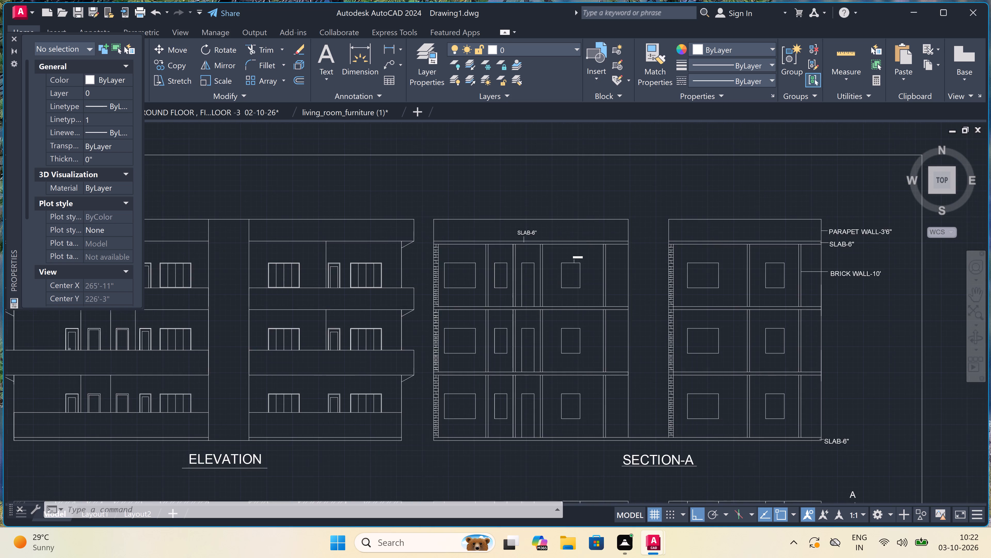
scroll(583, 235, up, 2)
scroll(583, 235, down, 1)
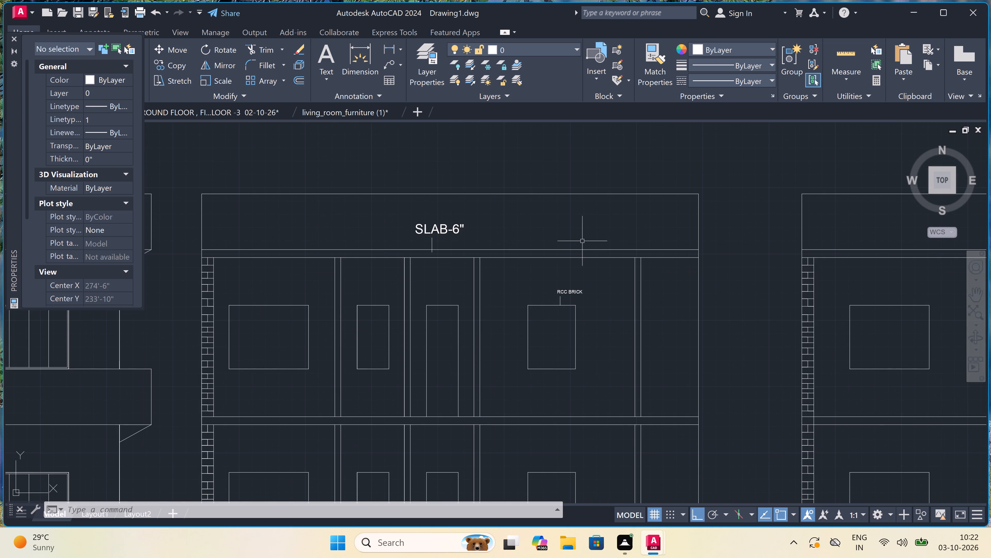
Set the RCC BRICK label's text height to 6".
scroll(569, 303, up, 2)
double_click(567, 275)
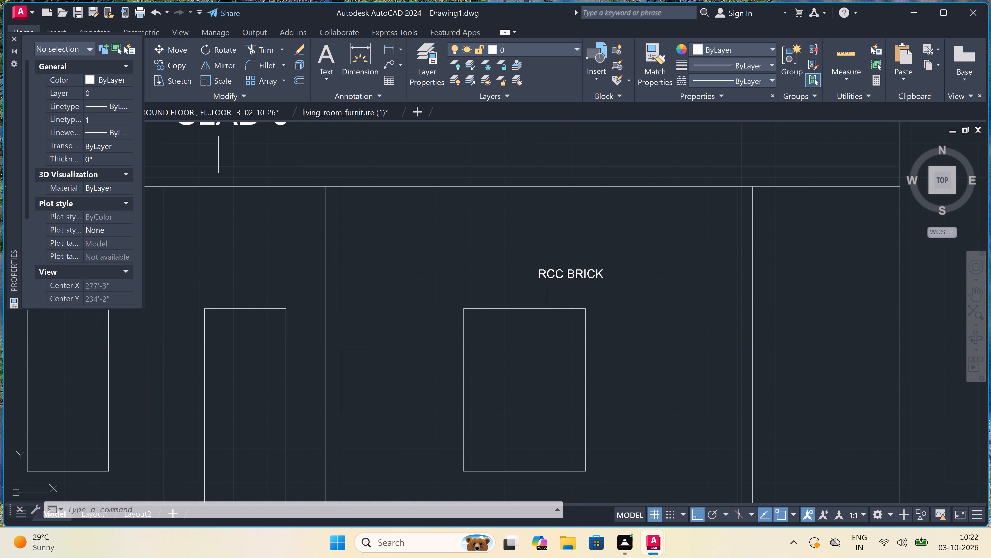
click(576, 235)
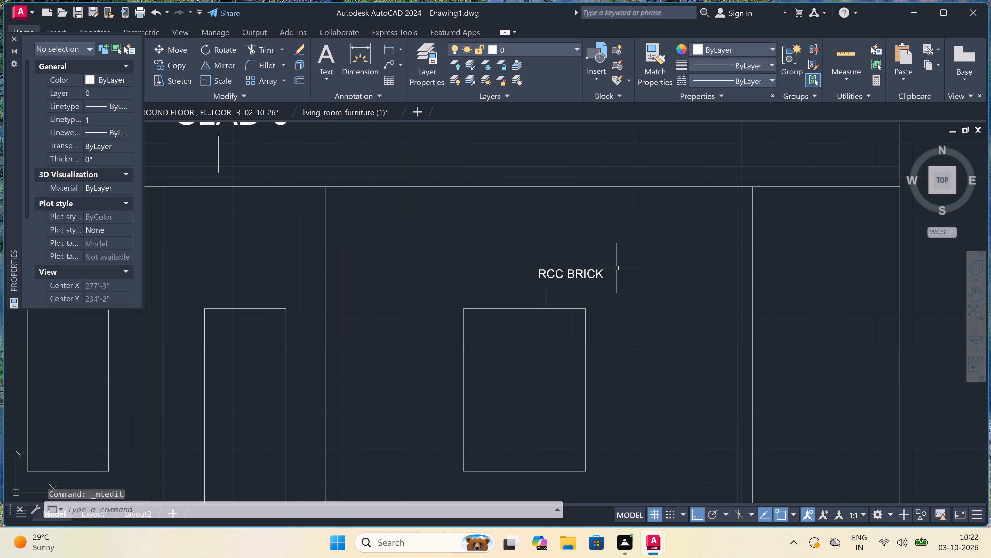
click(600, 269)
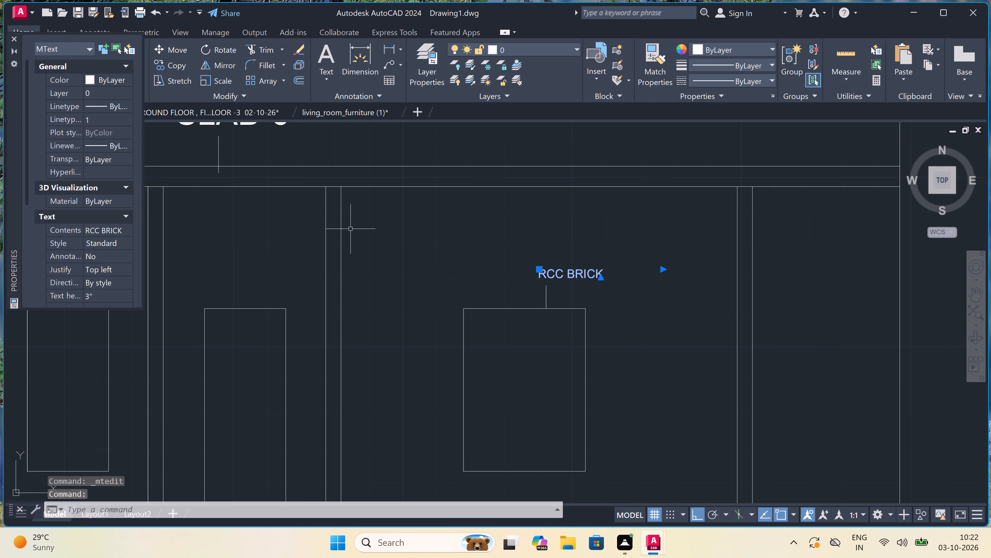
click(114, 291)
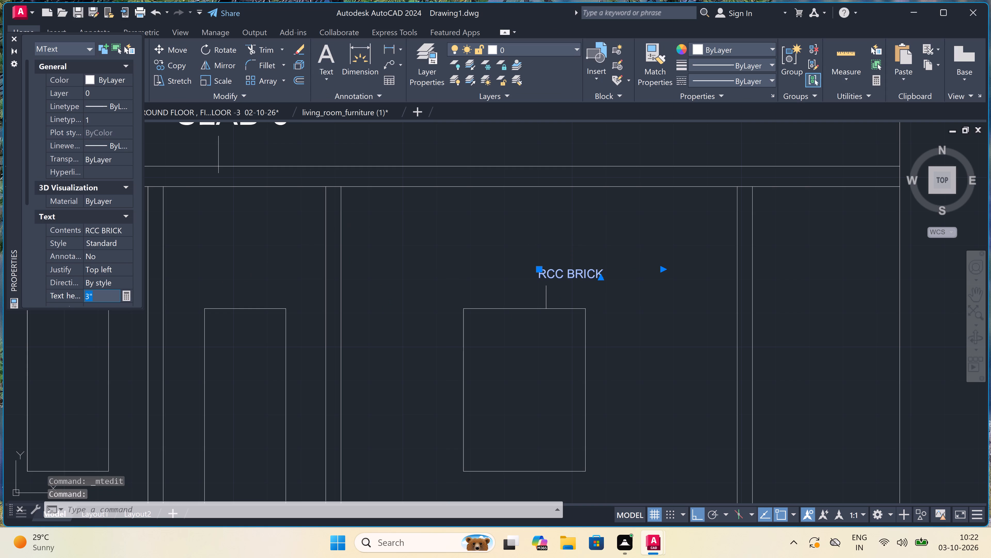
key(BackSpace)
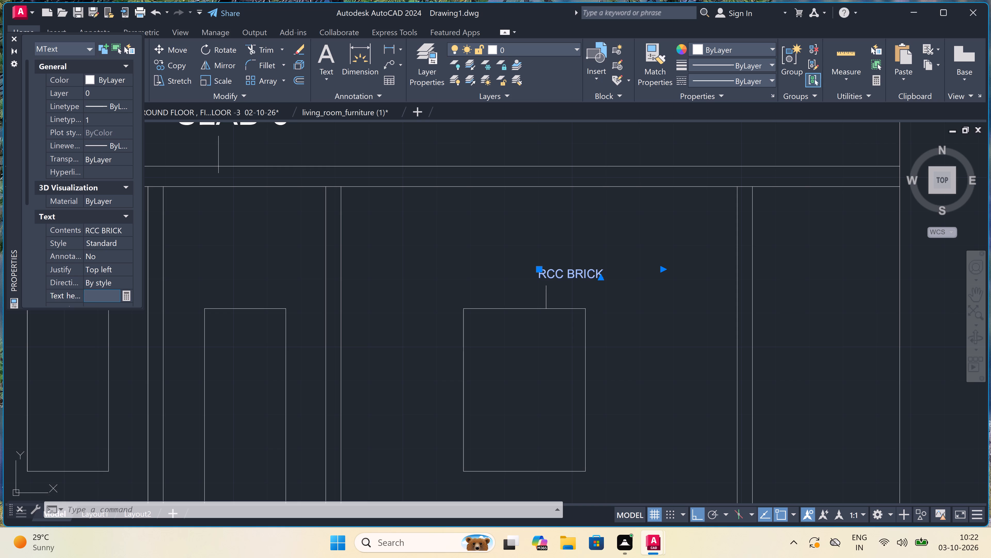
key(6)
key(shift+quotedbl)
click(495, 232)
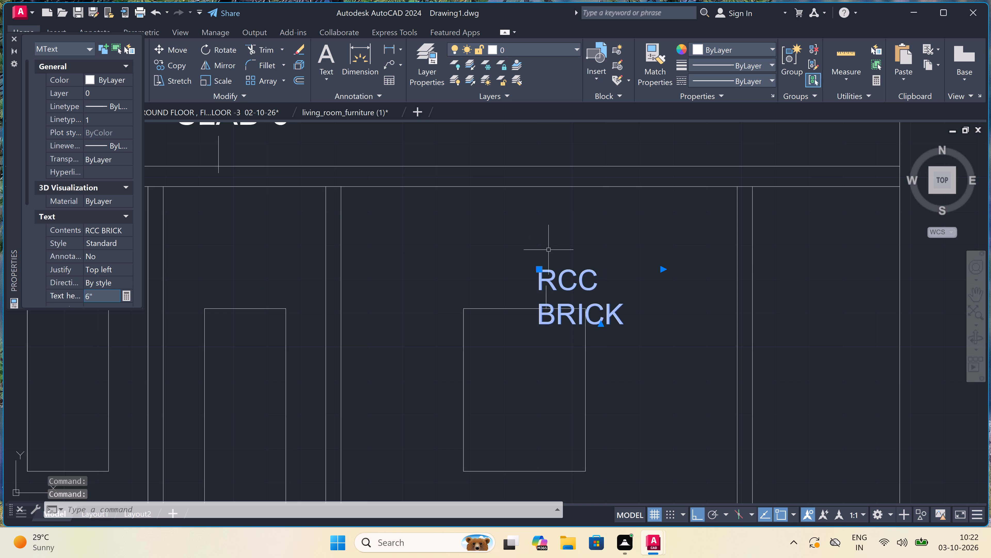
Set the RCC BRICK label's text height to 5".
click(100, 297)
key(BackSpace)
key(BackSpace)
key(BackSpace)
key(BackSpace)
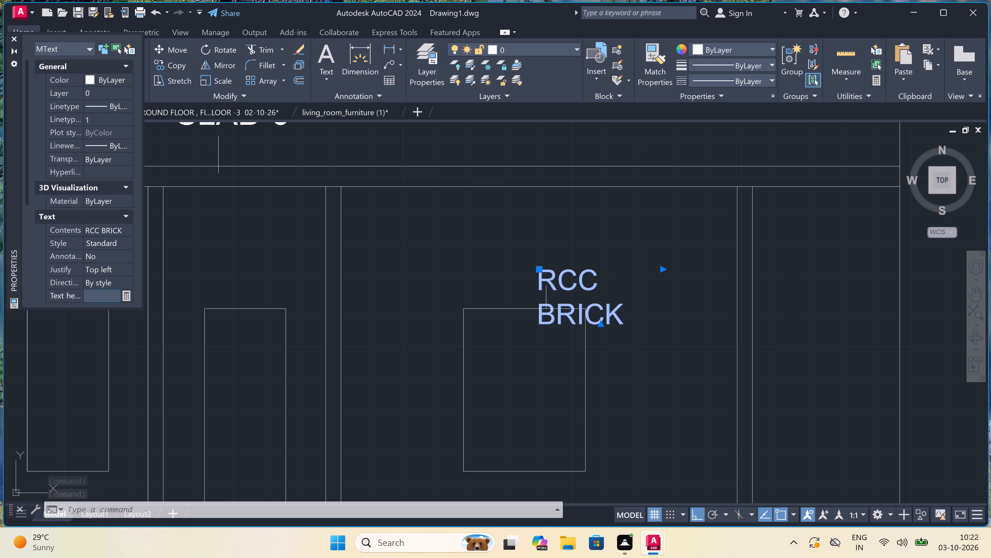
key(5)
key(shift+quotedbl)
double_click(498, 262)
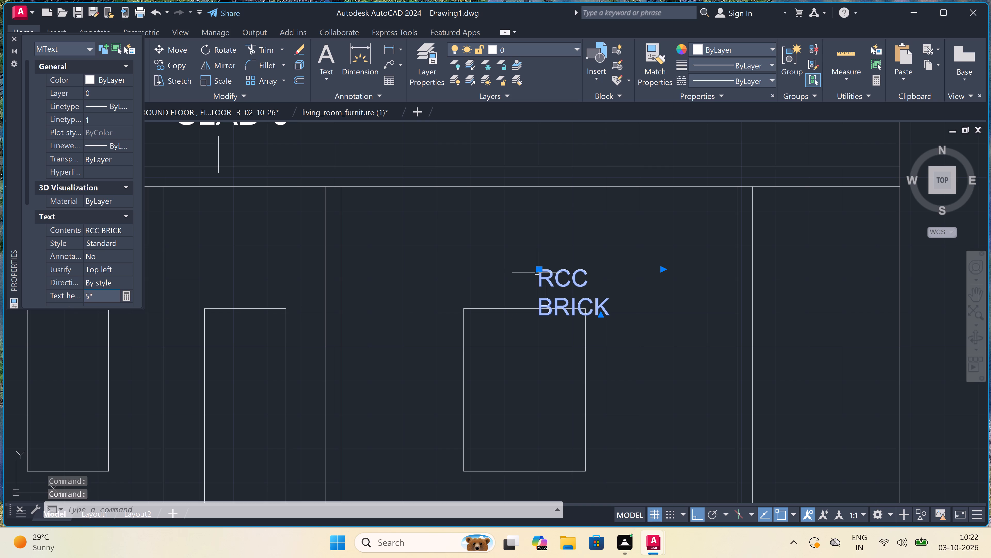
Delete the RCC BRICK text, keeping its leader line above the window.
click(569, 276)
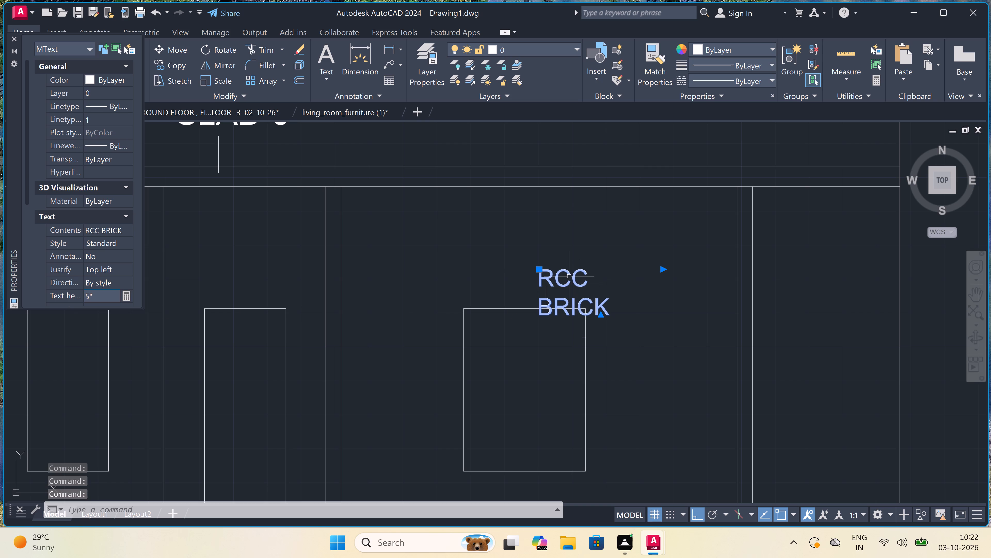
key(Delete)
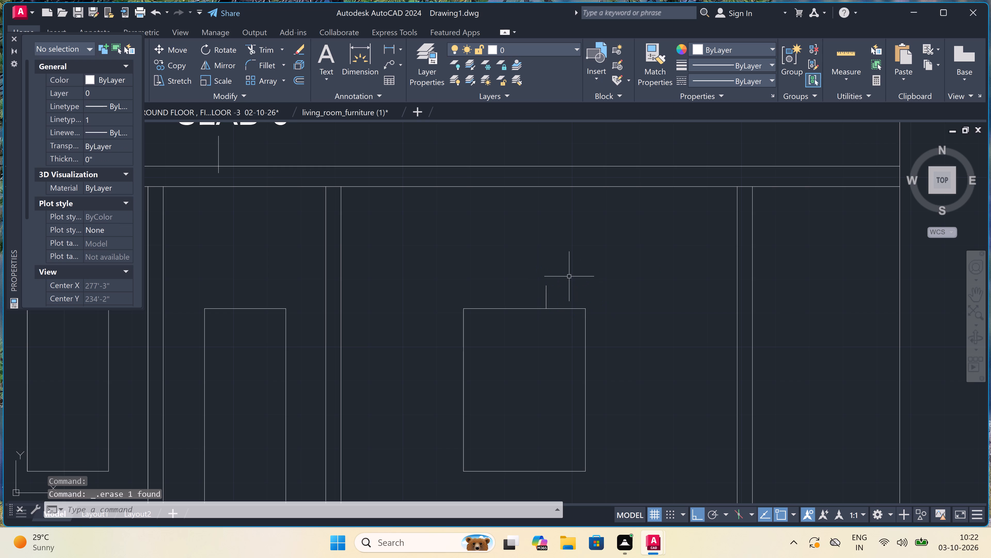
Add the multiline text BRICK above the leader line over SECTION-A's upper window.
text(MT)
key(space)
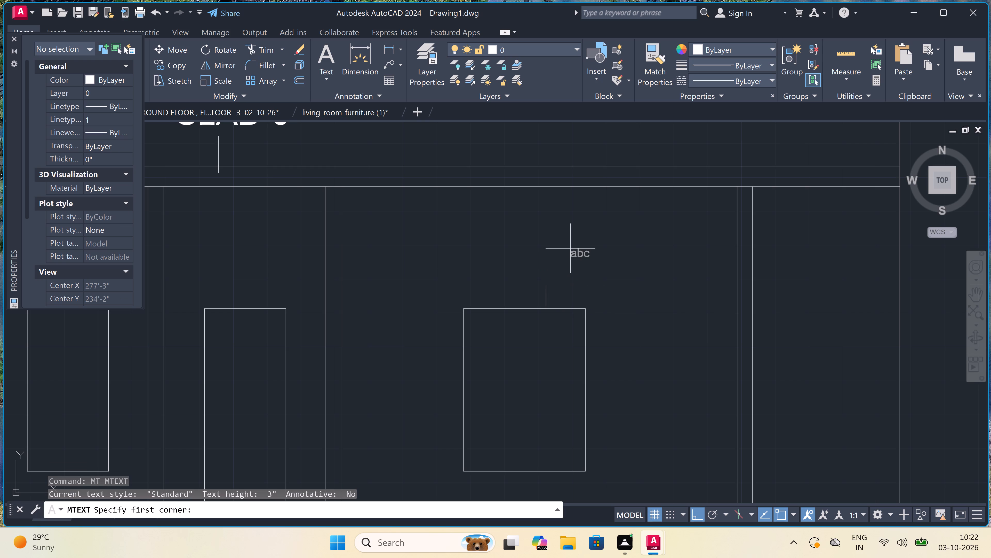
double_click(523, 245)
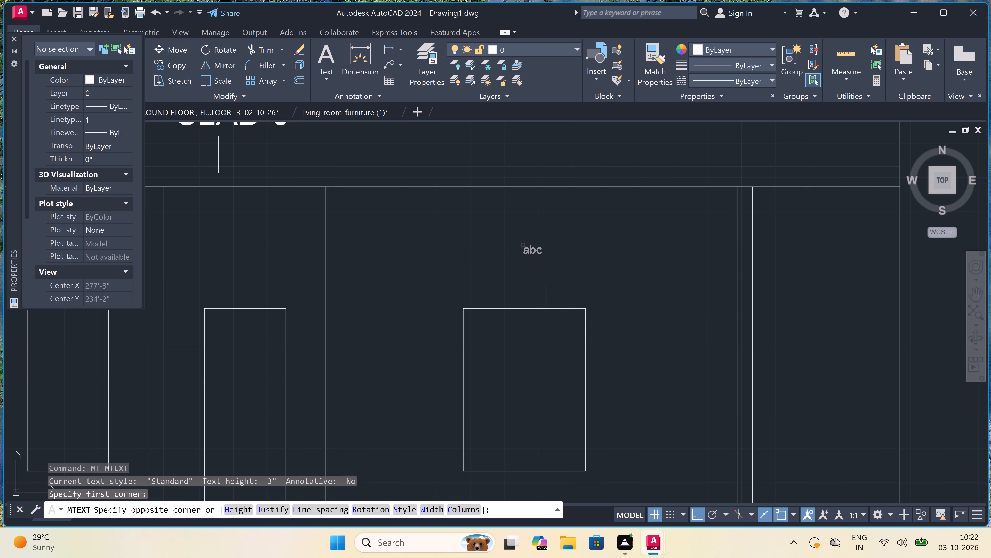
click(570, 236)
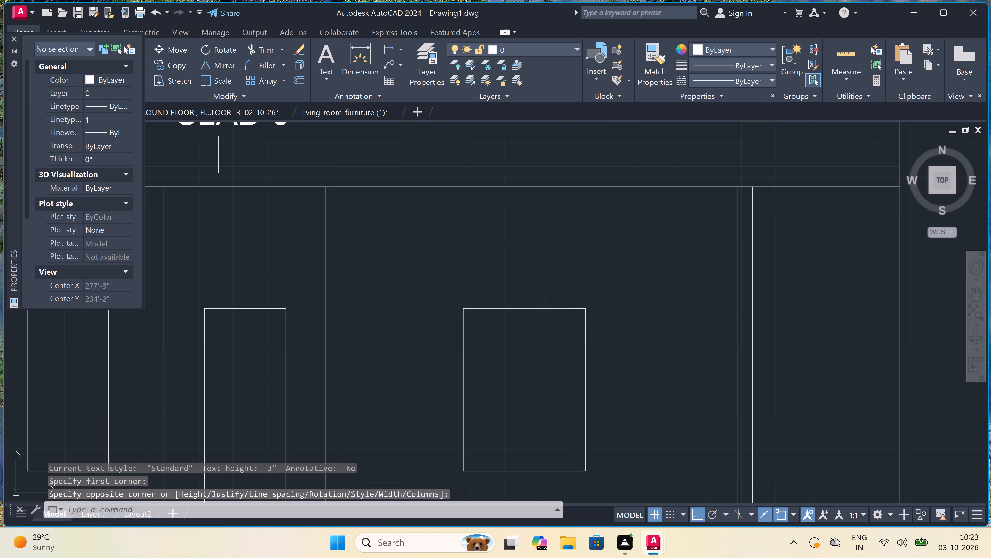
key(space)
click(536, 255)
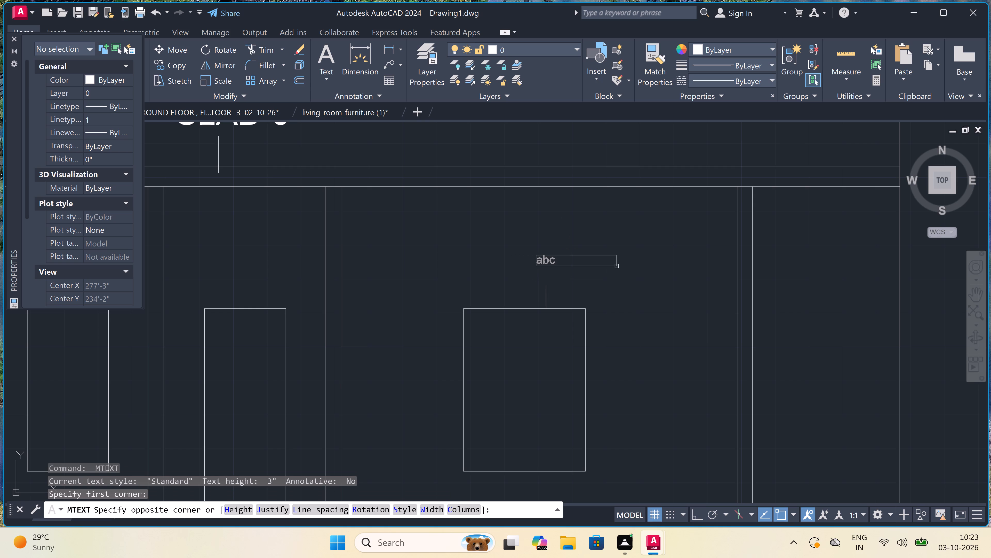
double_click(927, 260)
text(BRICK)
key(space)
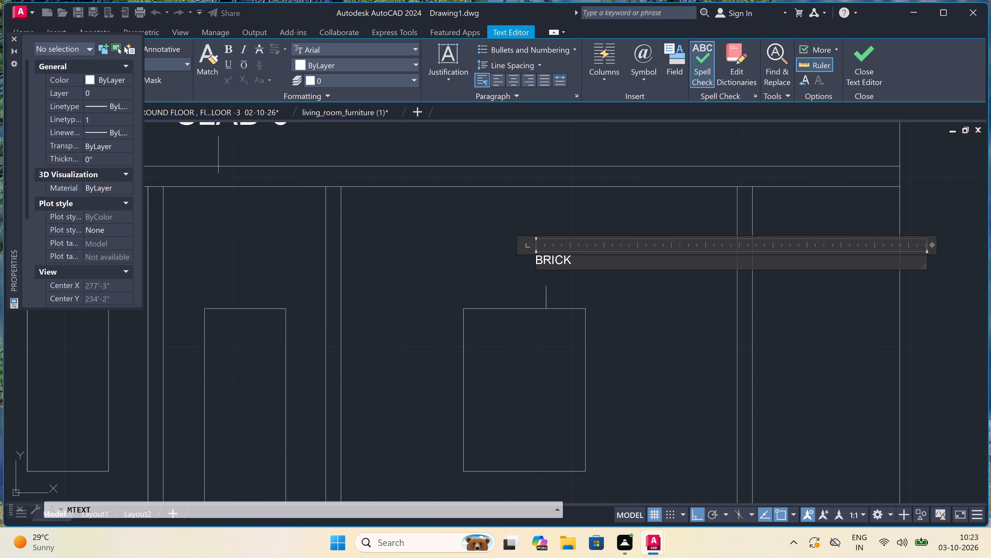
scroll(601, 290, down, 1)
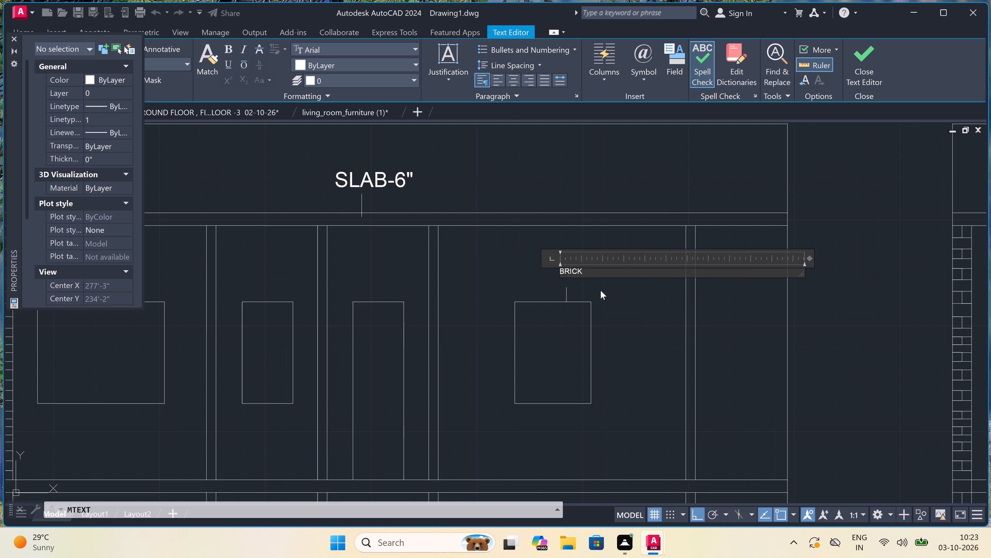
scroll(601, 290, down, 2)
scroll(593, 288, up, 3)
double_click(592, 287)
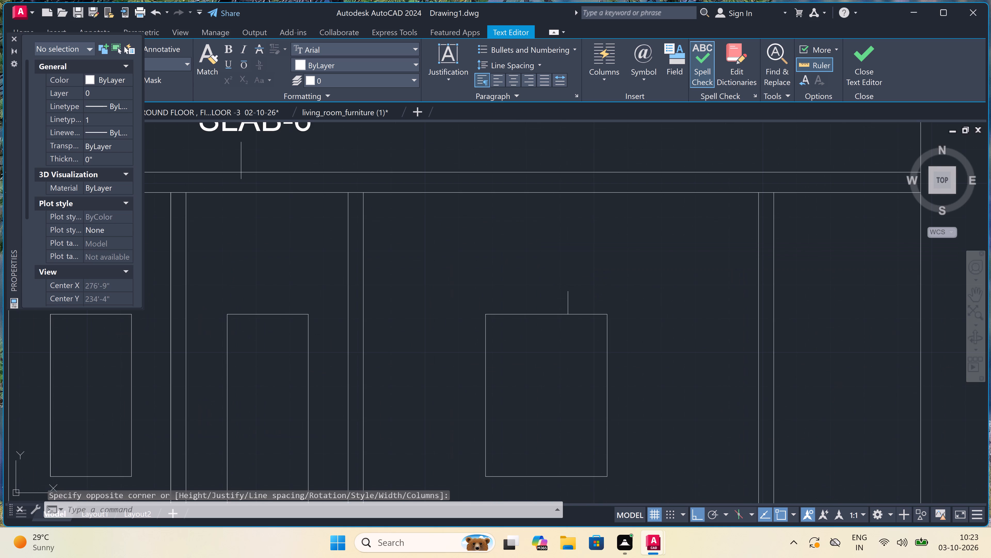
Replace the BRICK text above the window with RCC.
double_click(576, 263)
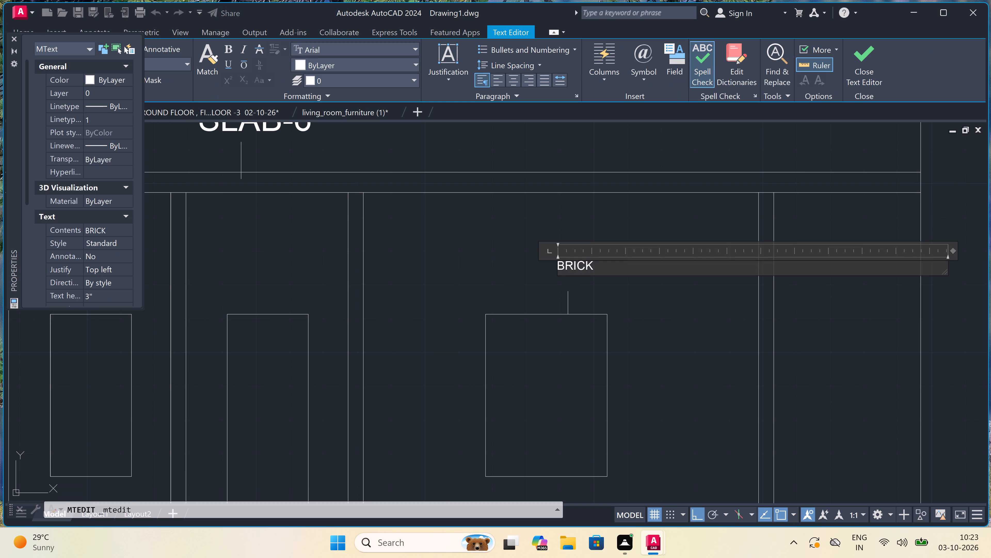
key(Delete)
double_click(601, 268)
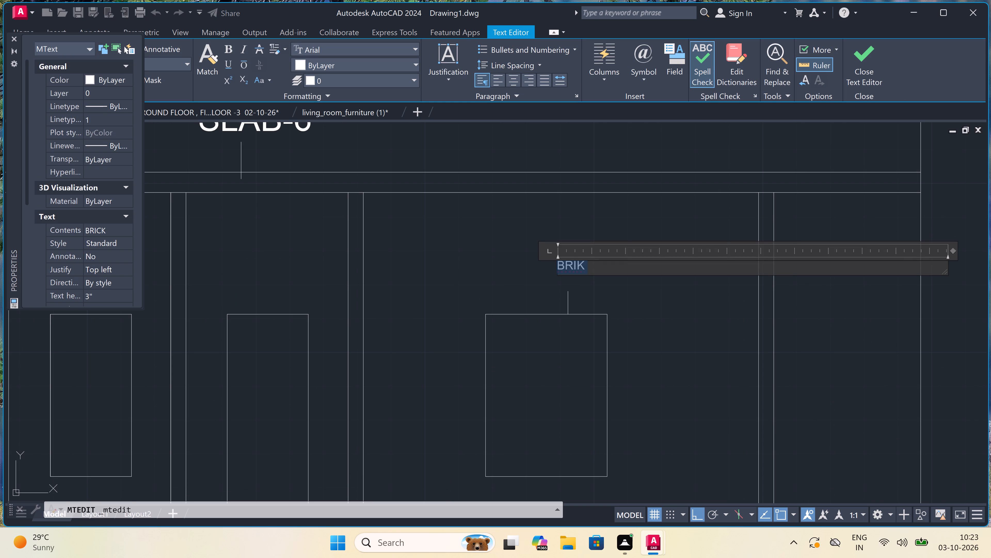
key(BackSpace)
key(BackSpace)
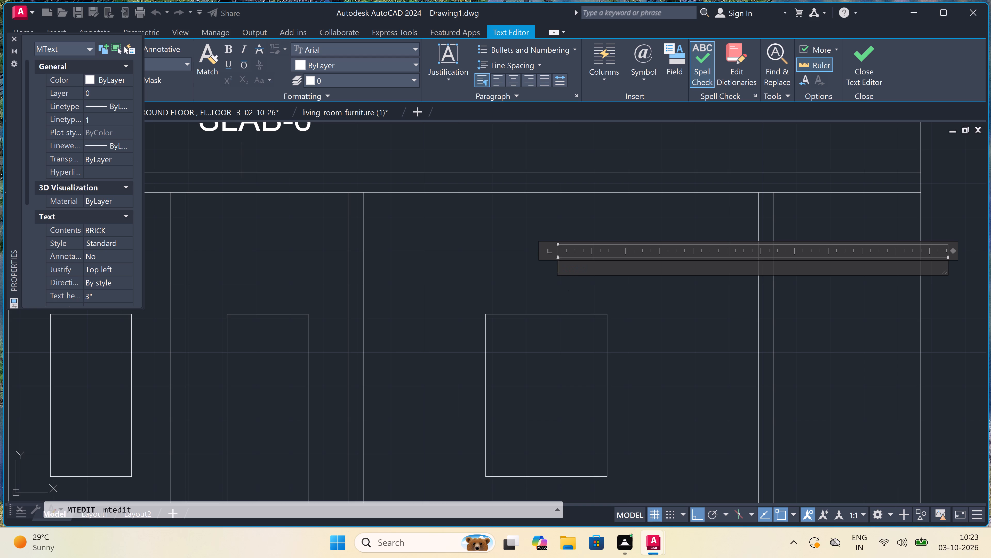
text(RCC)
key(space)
Compare the RCC text's size with the SLAB-6" label and the surrounding section.
scroll(593, 265, up, 2)
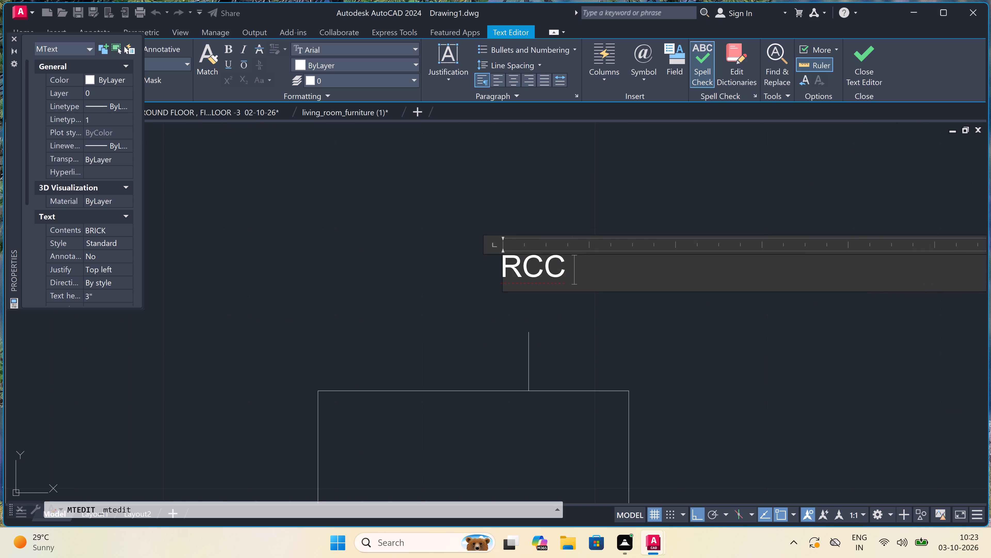
scroll(593, 264, down, 3)
scroll(593, 264, up, 1)
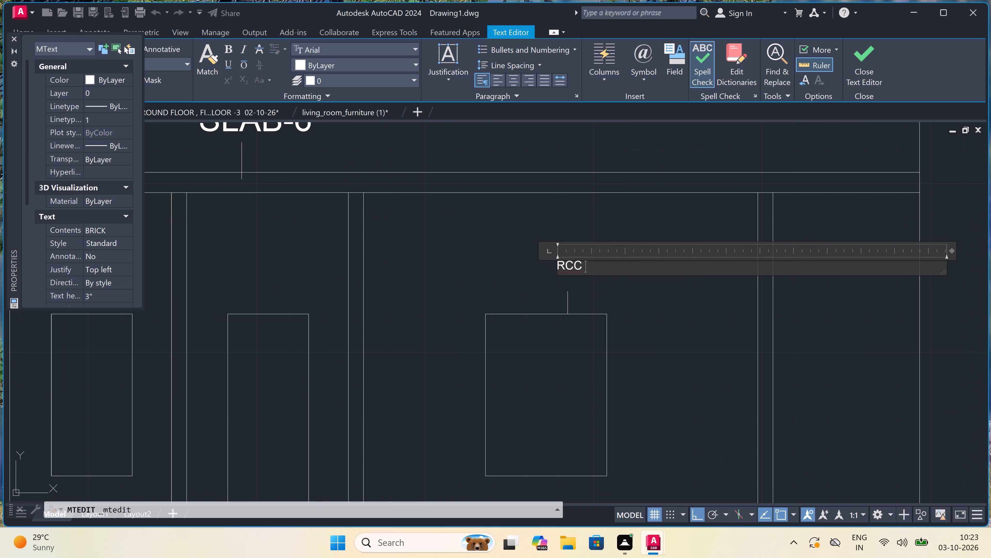
scroll(586, 266, up, 2)
scroll(586, 266, down, 2)
scroll(586, 266, up, 2)
scroll(586, 266, down, 2)
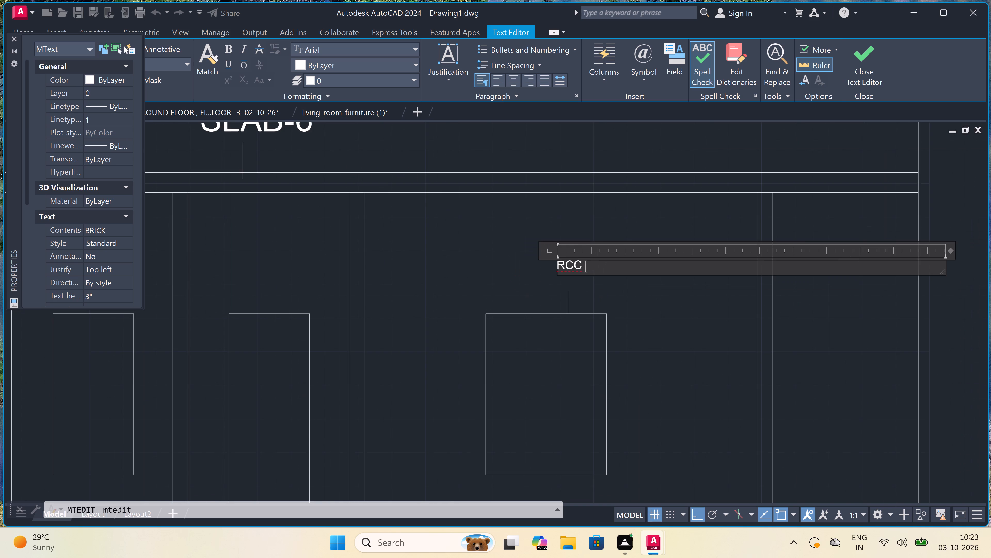
scroll(586, 266, up, 2)
scroll(586, 266, down, 4)
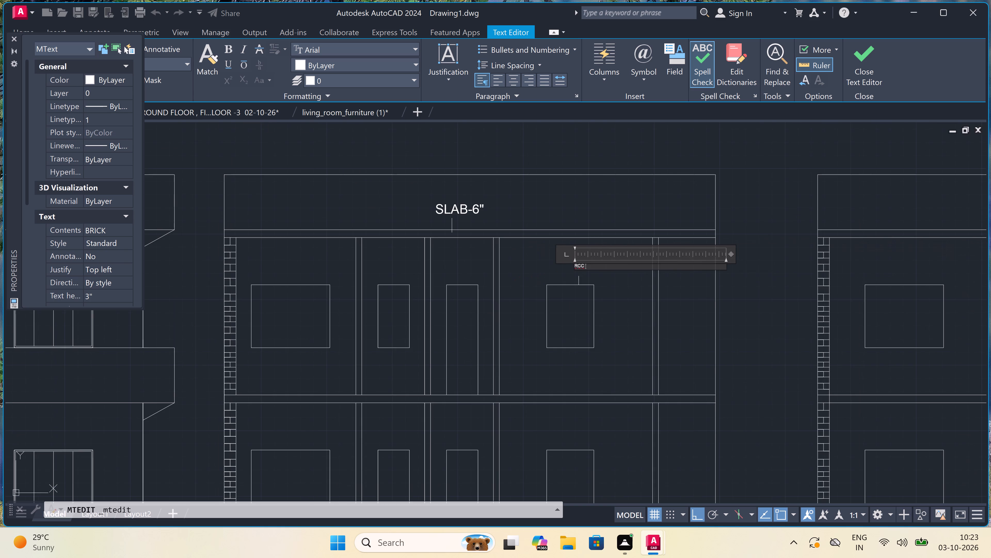
scroll(586, 266, up, 3)
scroll(586, 266, down, 3)
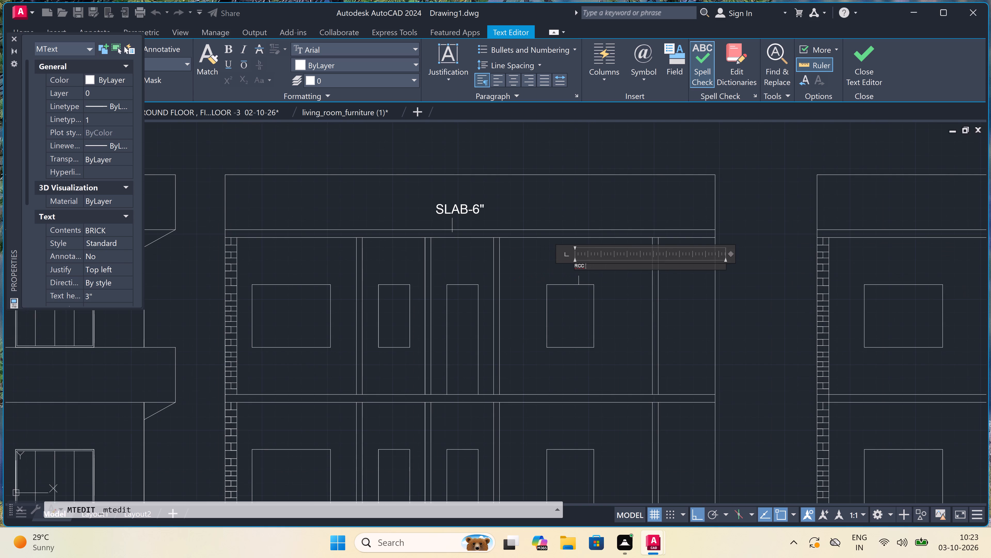
scroll(586, 266, up, 1)
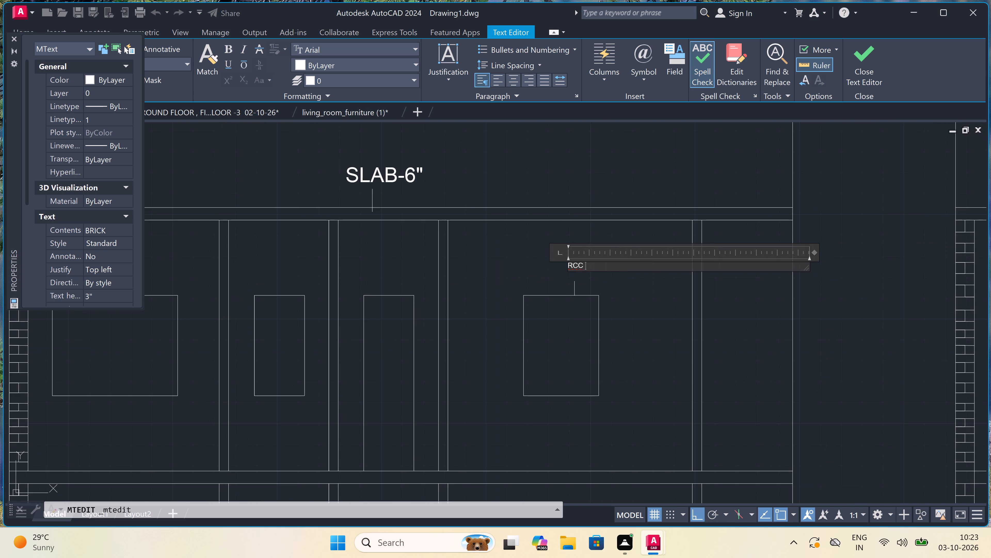
Delete the RCC text together with its leader line above the window.
double_click(582, 276)
scroll(582, 276, up, 1)
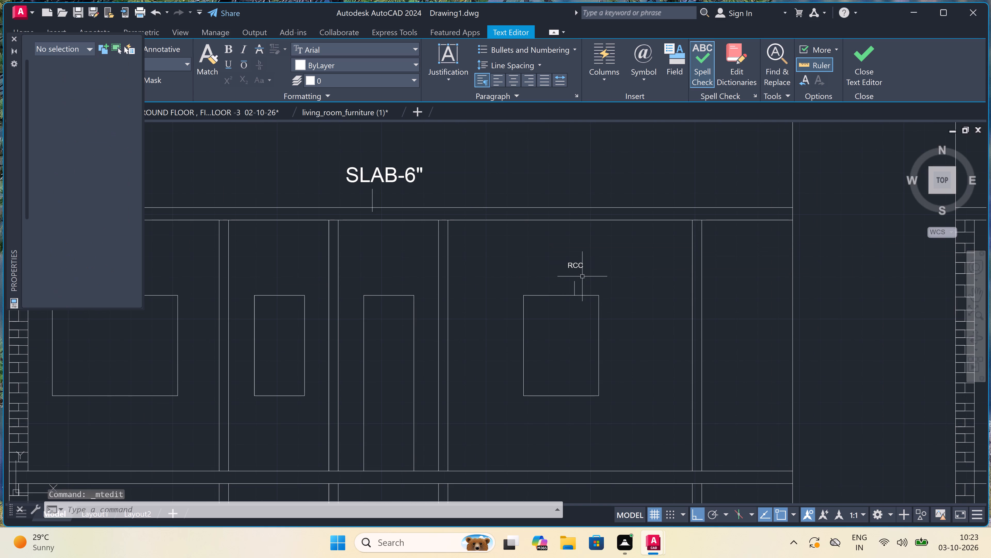
scroll(582, 276, up, 2)
double_click(609, 205)
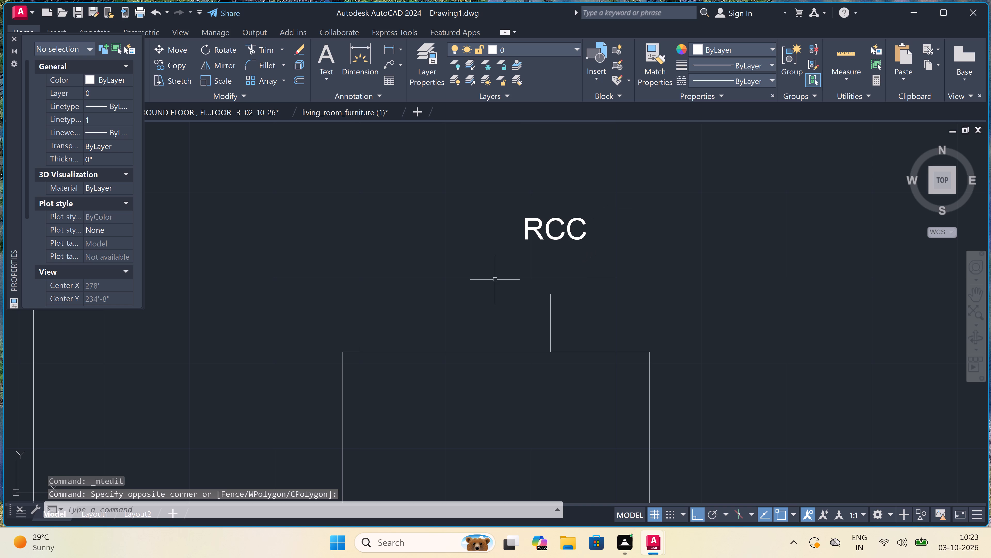
click(658, 200)
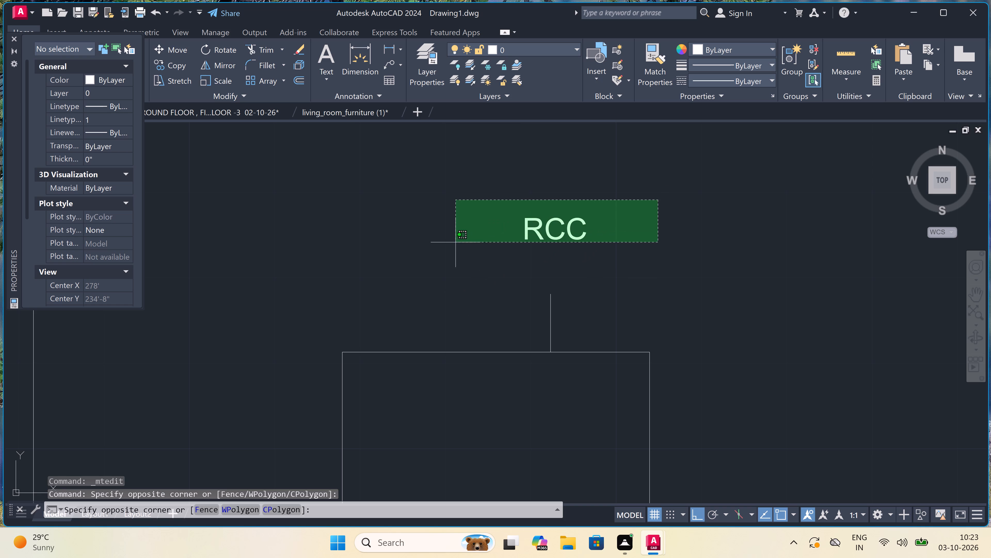
click(383, 318)
key(Delete)
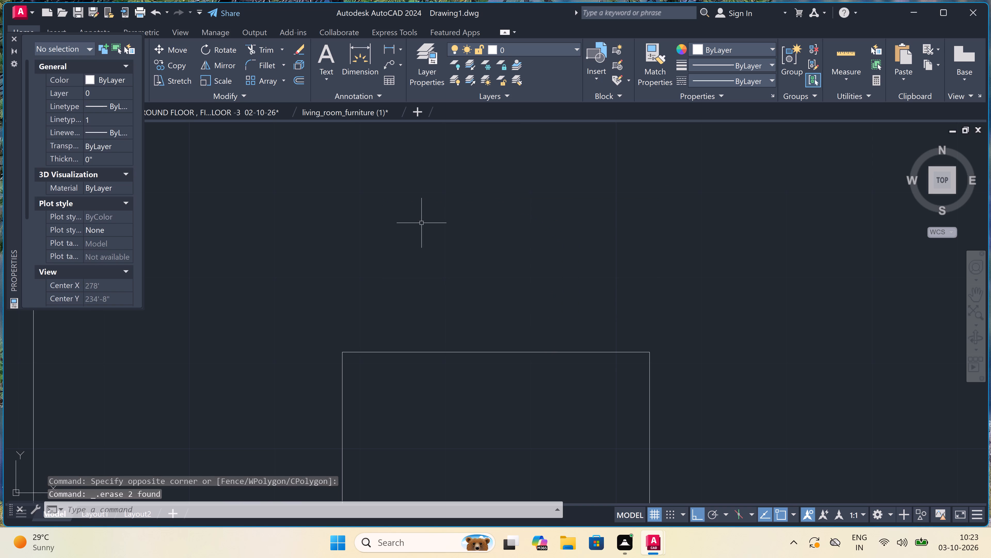
Add the multiline text RCC BRICK beside the top of the hatched brick wall, just below the slab in SECTION-A.
scroll(460, 241, down, 10)
scroll(423, 242, up, 4)
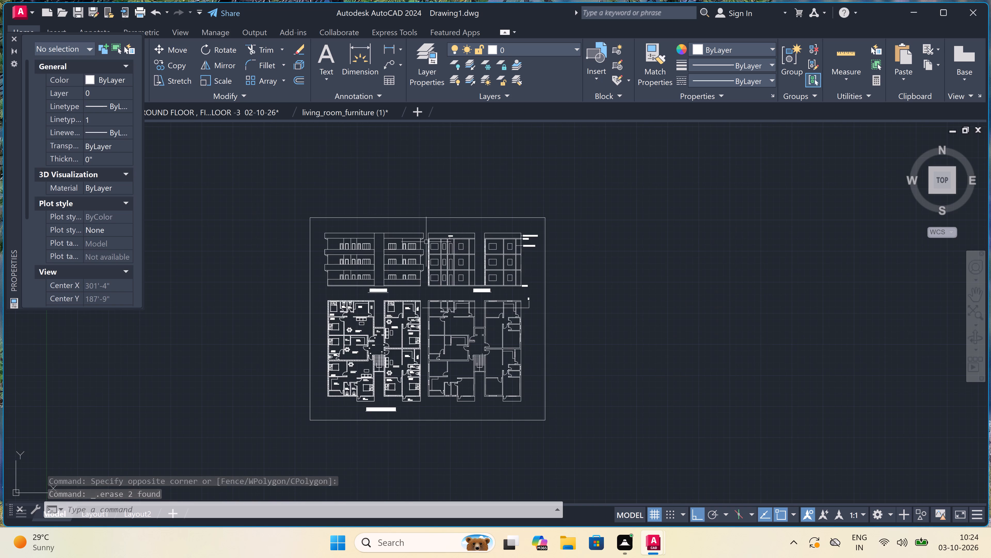
scroll(423, 242, up, 1)
scroll(454, 229, up, 3)
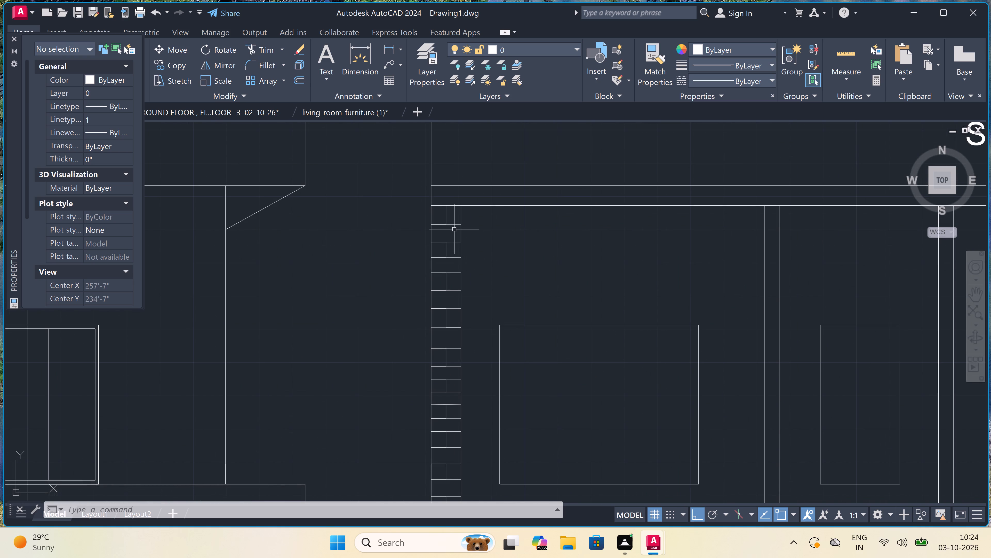
text(MT)
key(space)
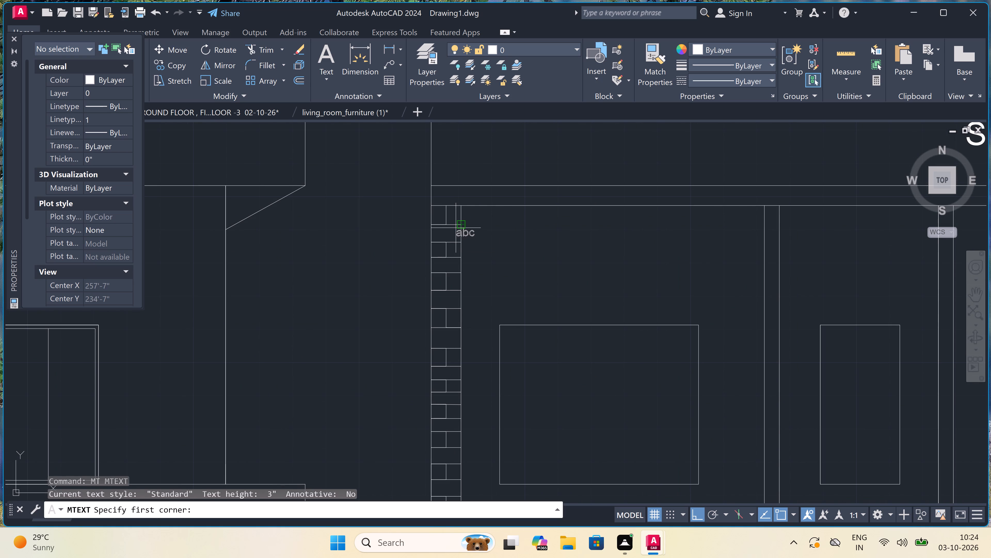
click(475, 233)
drag(475, 233, 481, 236)
double_click(638, 260)
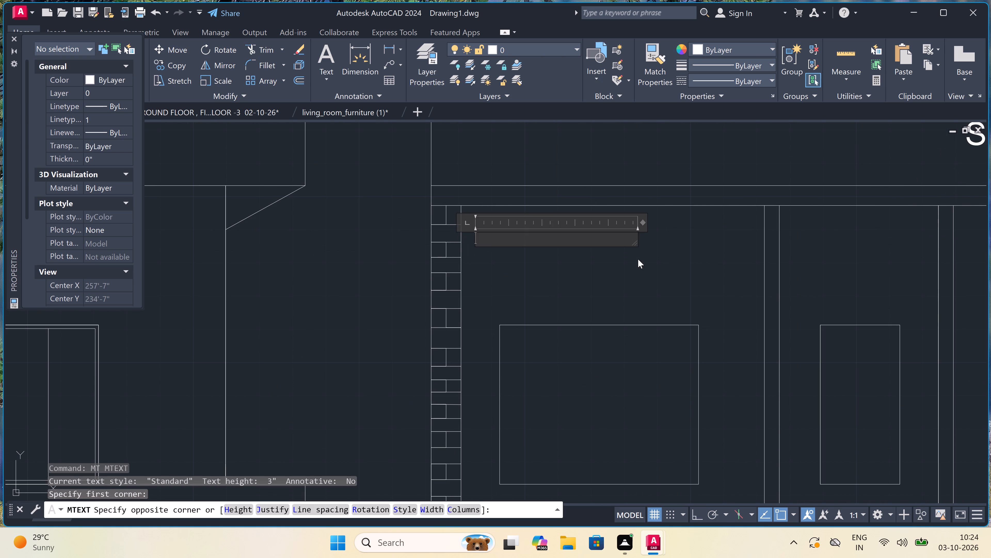
text(RCC)
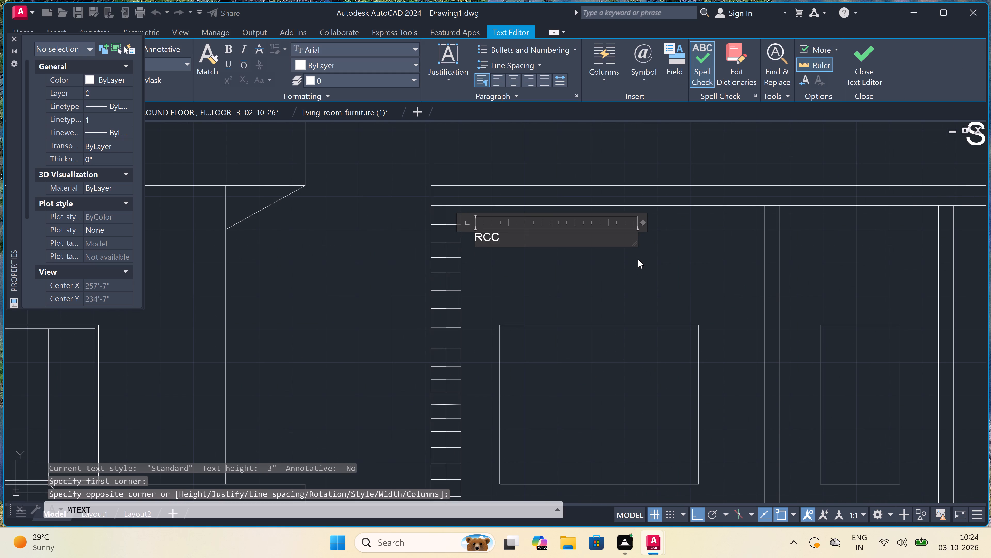
key(space)
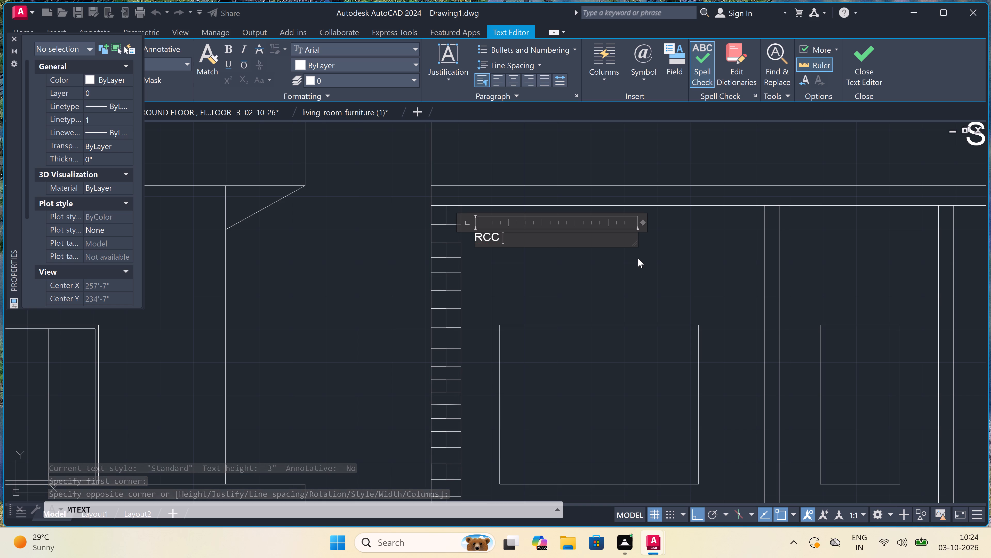
text(BRICK)
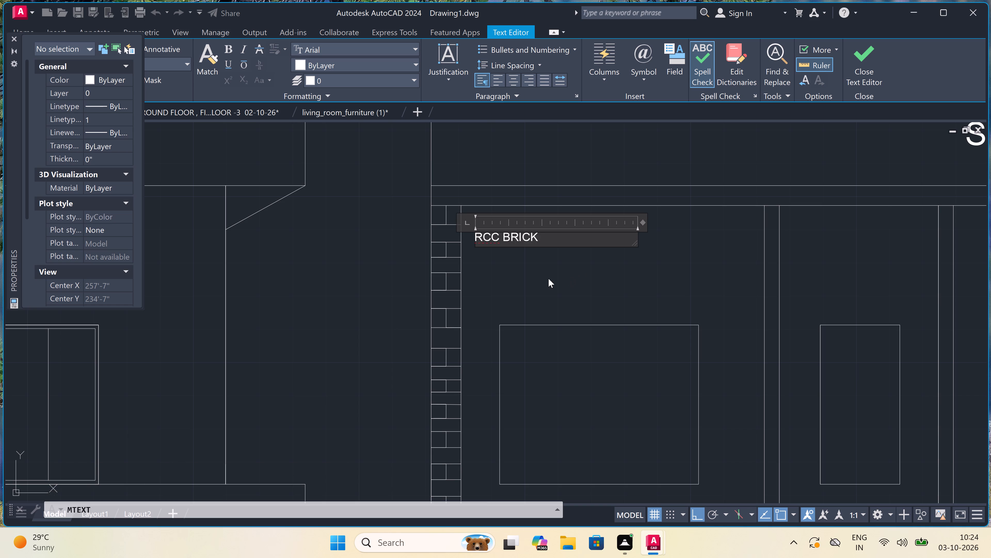
click(499, 273)
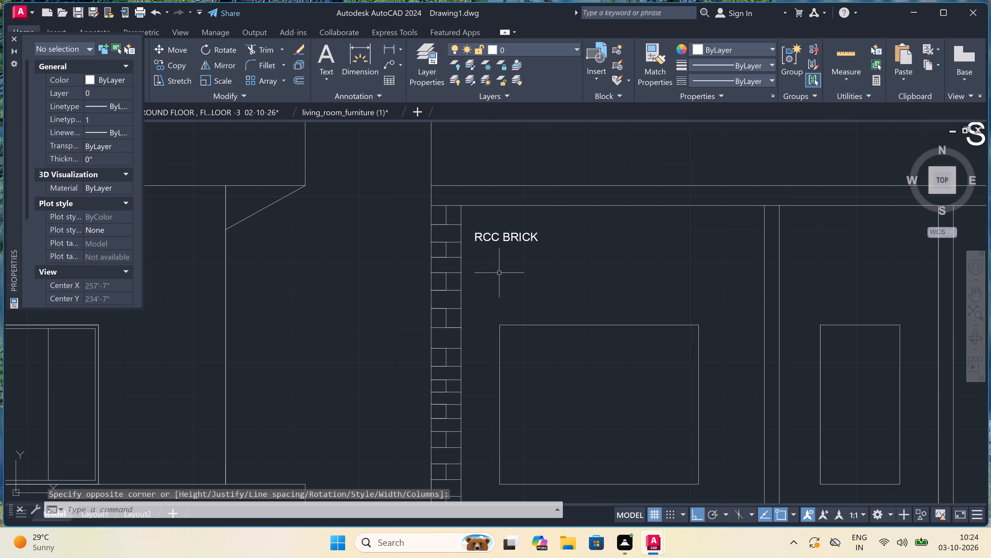
Set the text height of the RCC BRICK label beside the brick wall to 5".
scroll(499, 273, down, 2)
scroll(499, 211, up, 2)
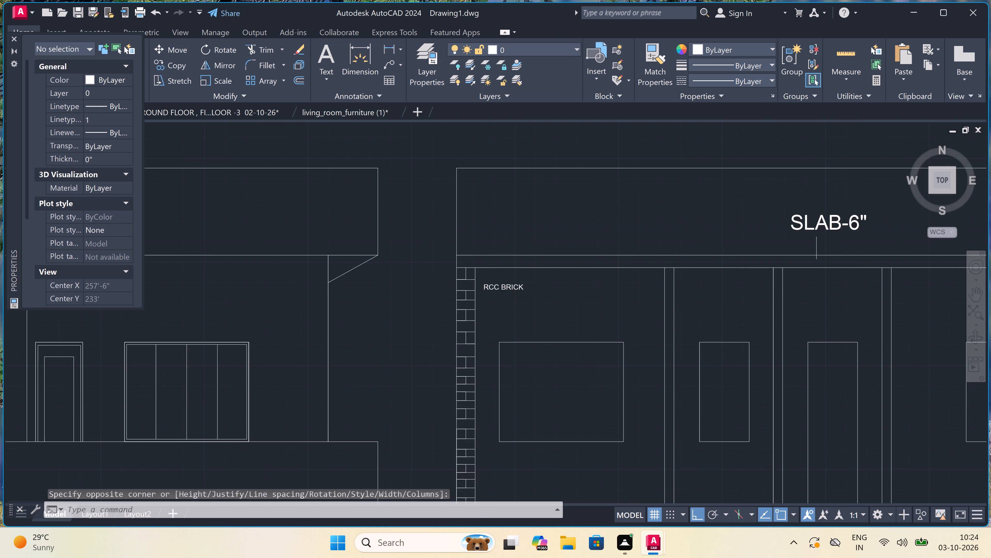
click(483, 338)
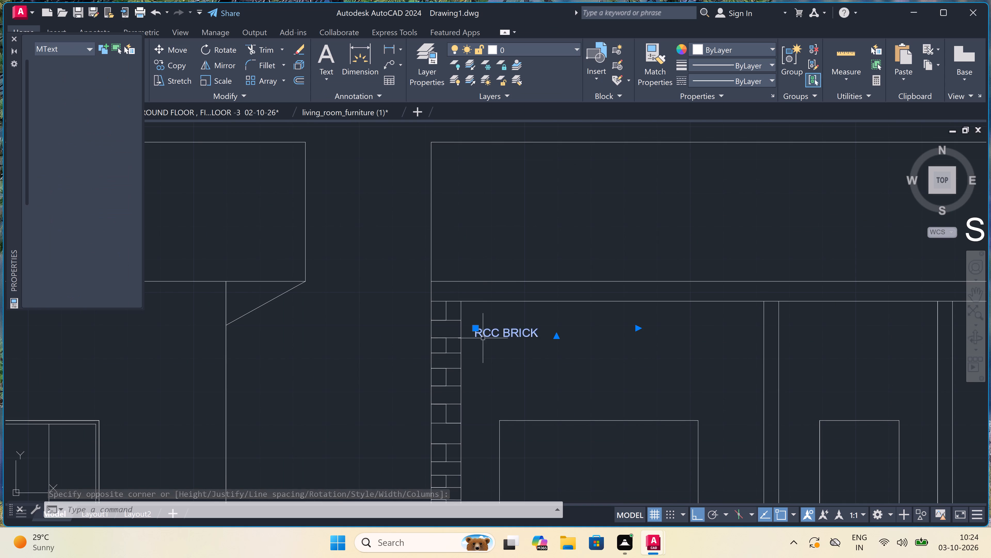
double_click(101, 297)
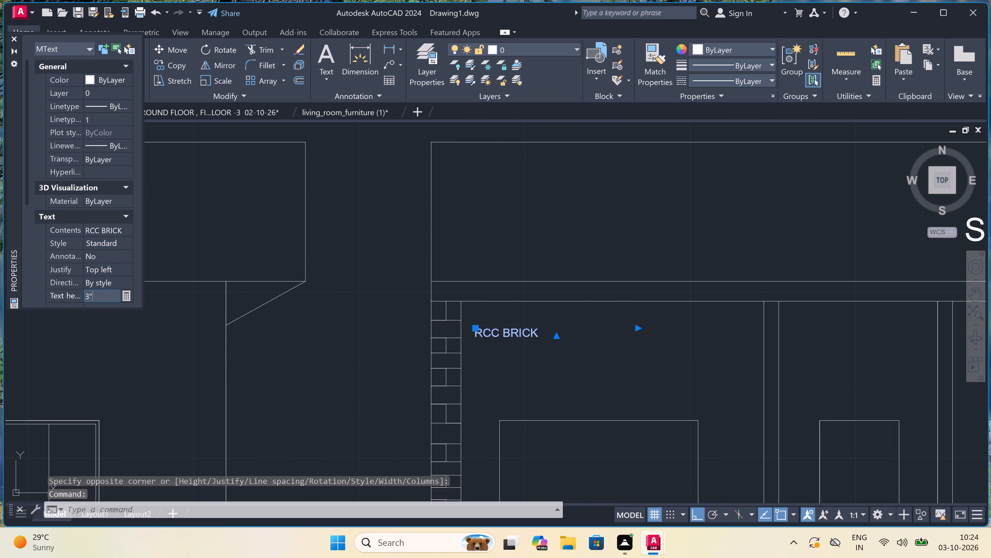
key(BackSpace)
key(BackSpace)
key(BackSpace)
key(BackSpace)
key(BackSpace)
key(BackSpace)
key(BackSpace)
key(BackSpace)
key(BackSpace)
key(BackSpace)
key(BackSpace)
key(BackSpace)
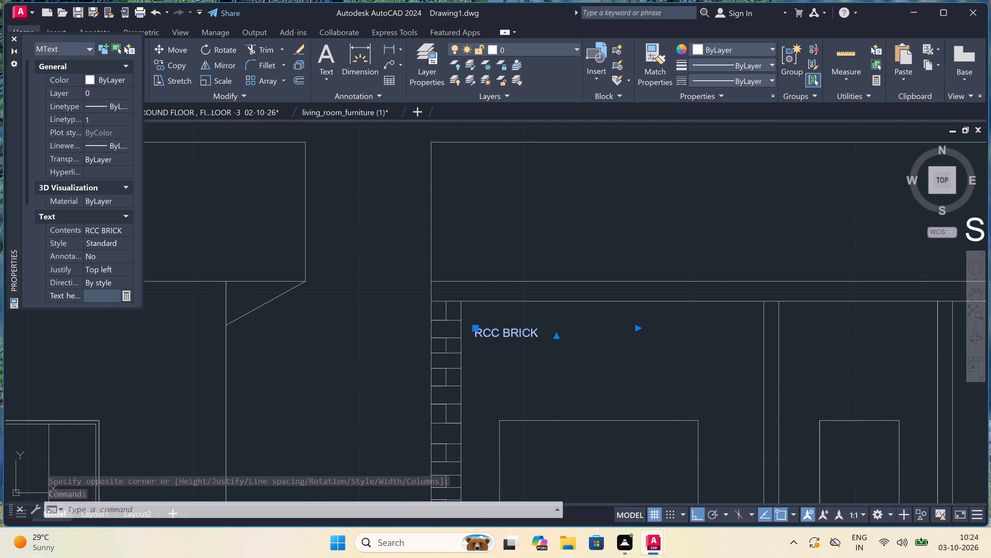
text(5")
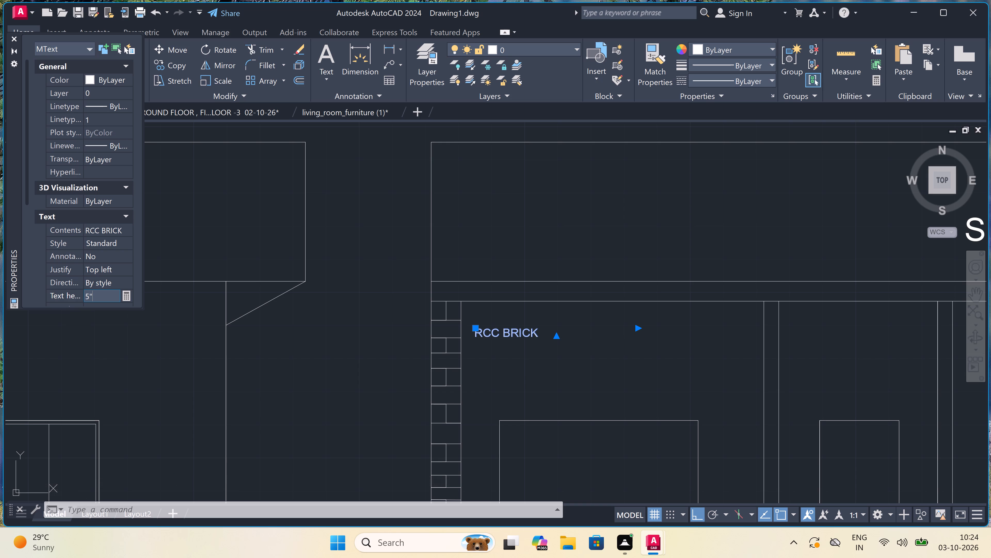
click(507, 218)
click(507, 221)
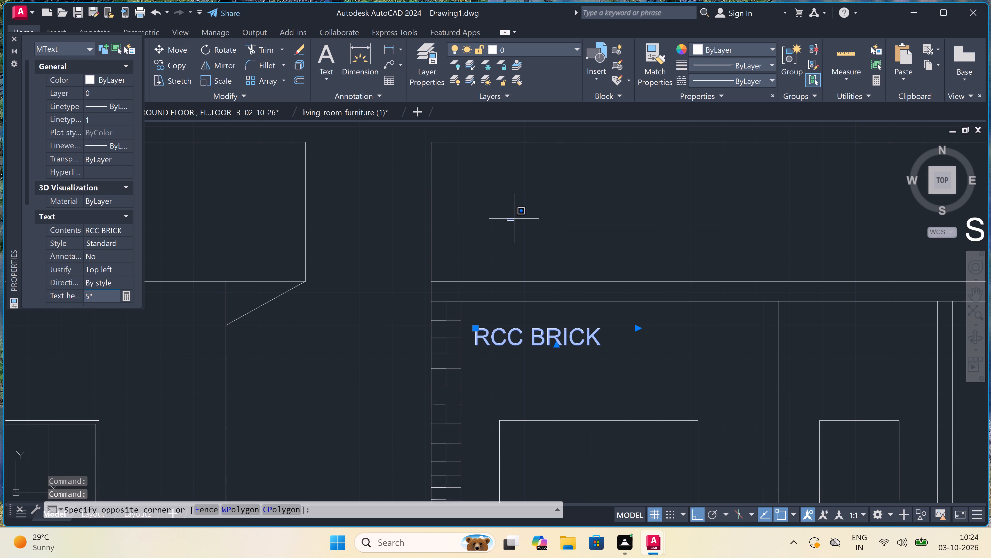
key(Escape)
Draw an L-shaped leader line from inside the hatched brick wall horizontally outward, turning up to just below the RCC BRICK label.
text(L)
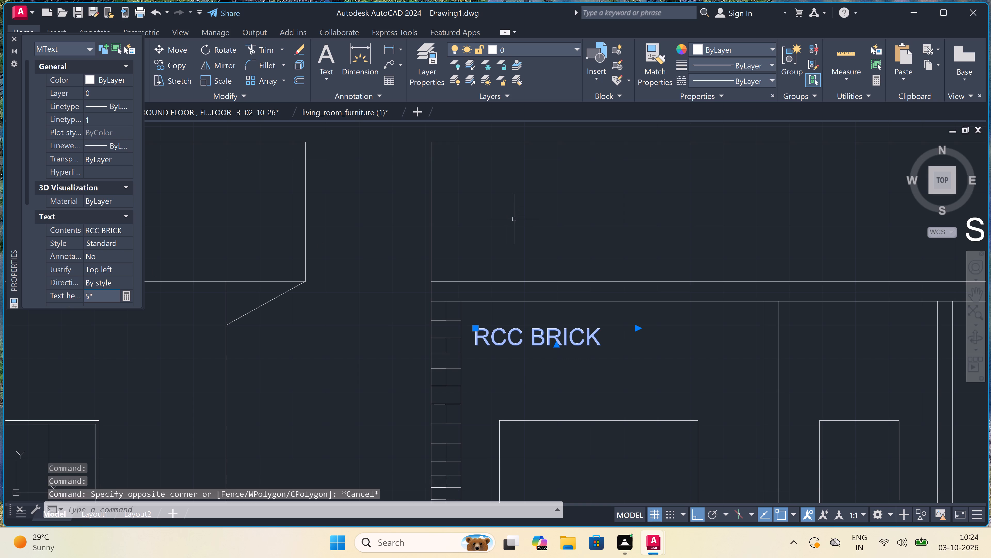
key(space)
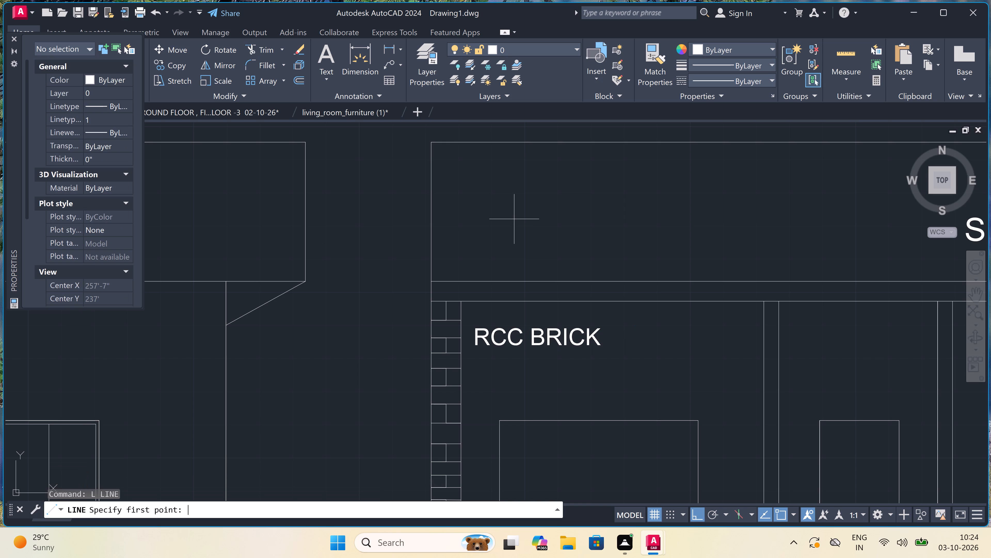
scroll(476, 327, up, 2)
click(397, 424)
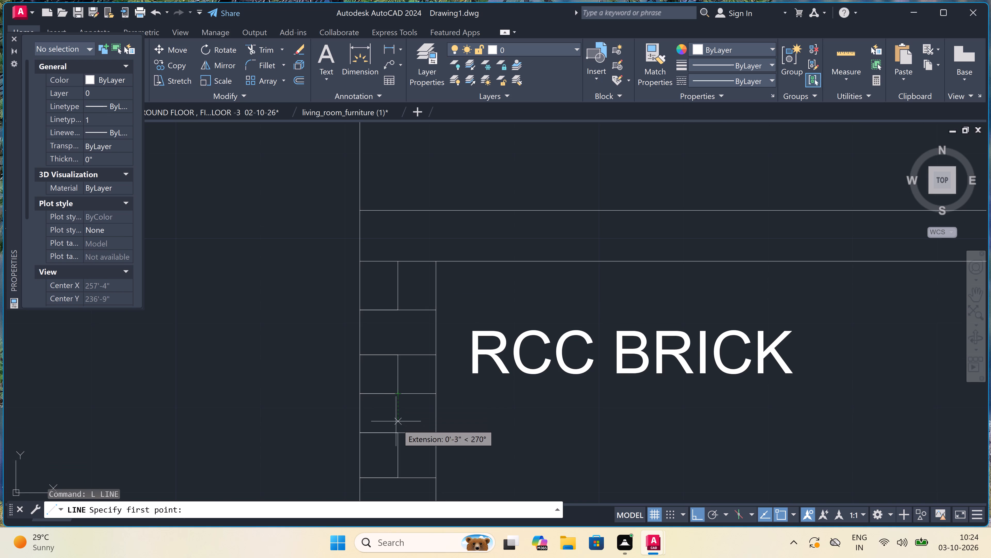
double_click(610, 436)
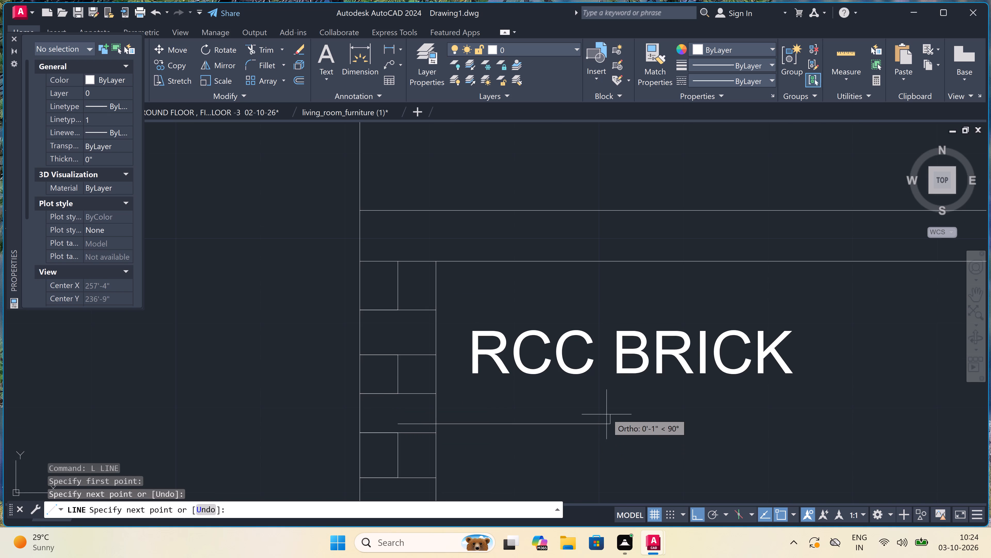
click(610, 394)
key(Escape)
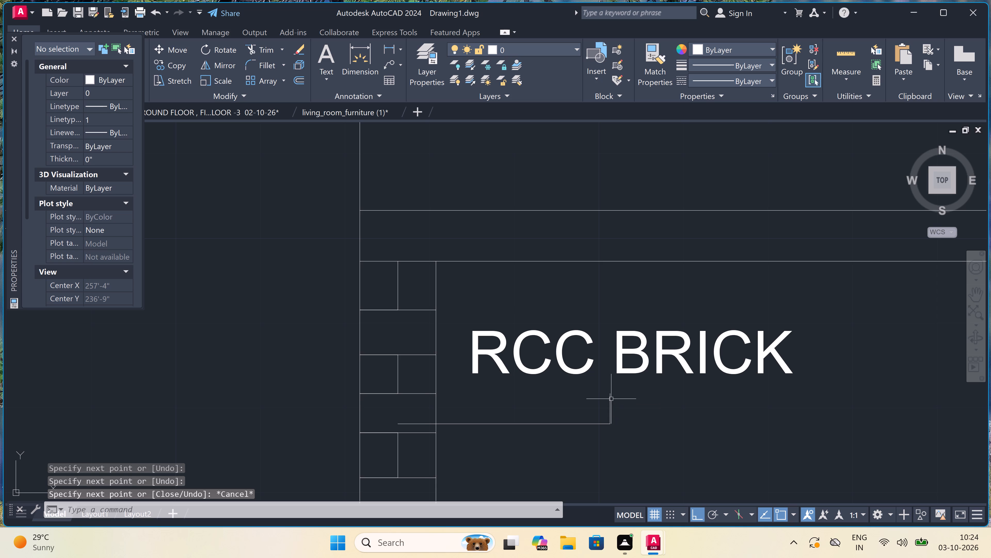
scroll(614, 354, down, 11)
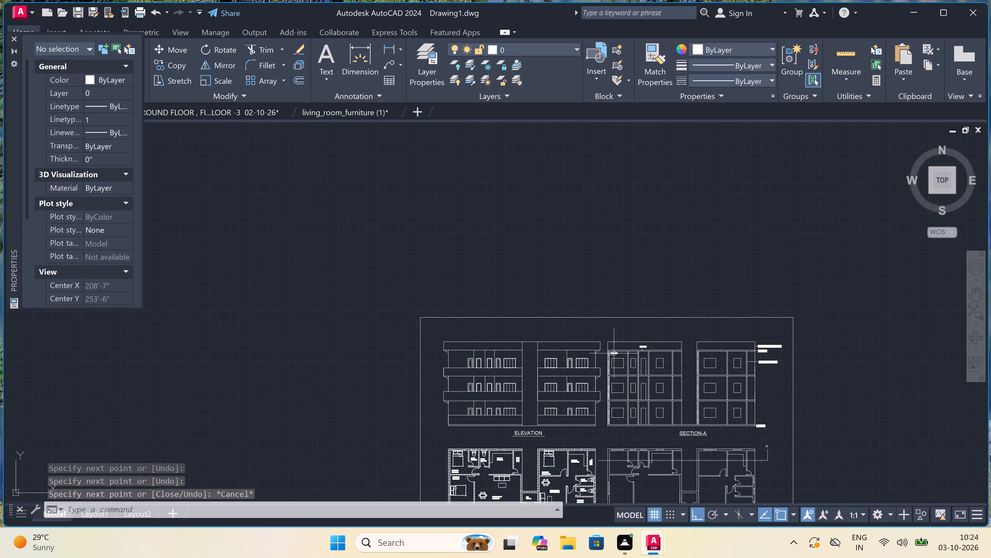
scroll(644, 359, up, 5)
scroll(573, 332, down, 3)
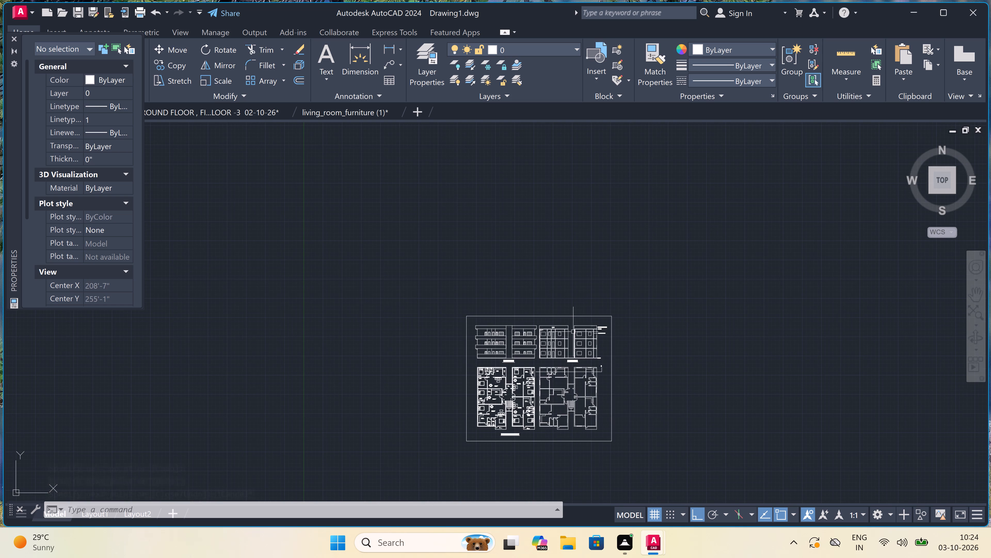
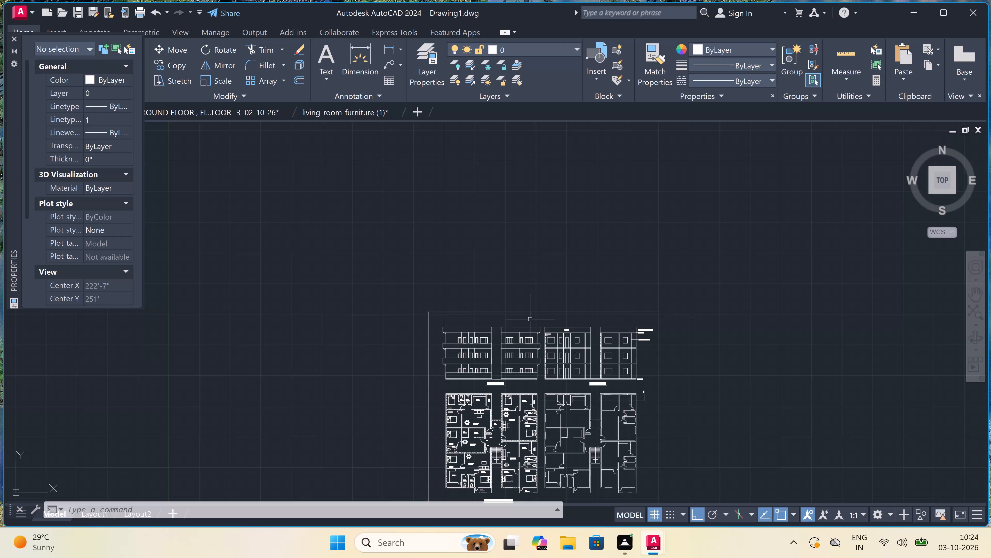
Set up a single-sheet plot using the DWG To PDF.pc3 plotter and ISO A4 (297.00 x 210.00 MM) paper.
scroll(530, 319, down, 1)
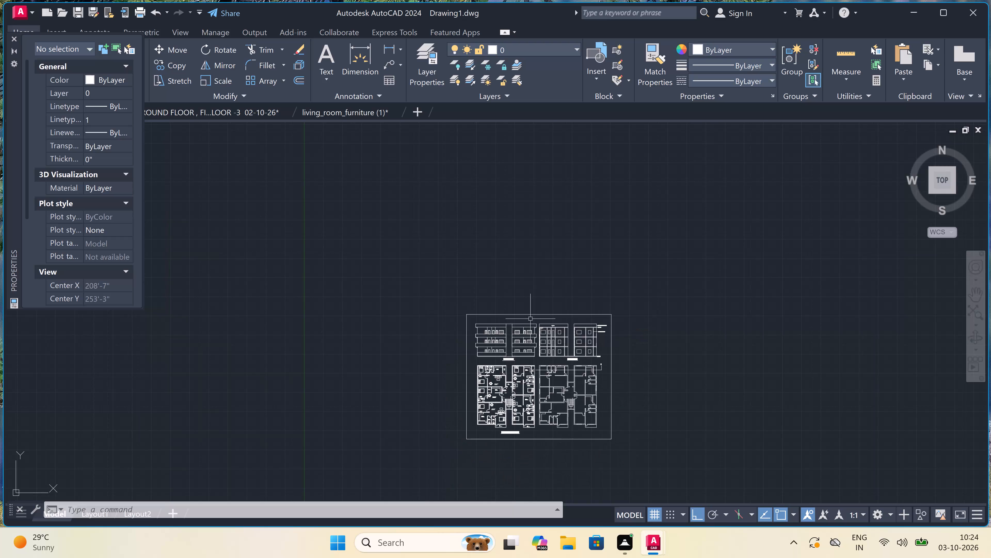
key(ctrl+p)
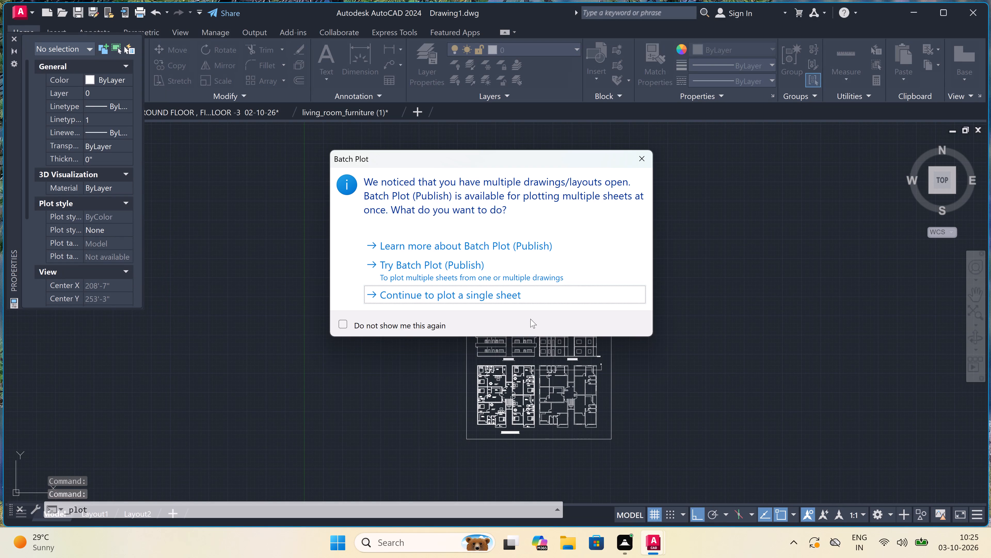
key(Escape)
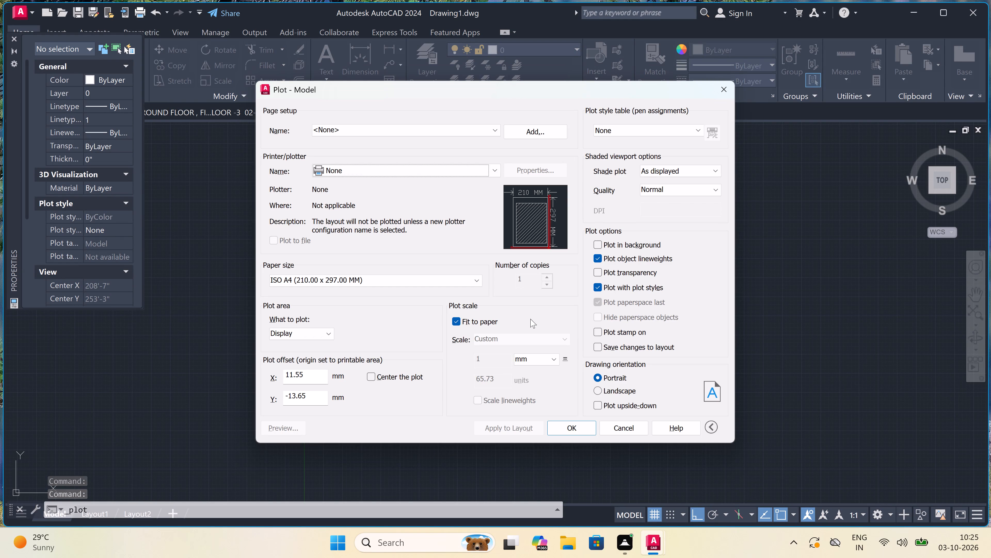
click(412, 171)
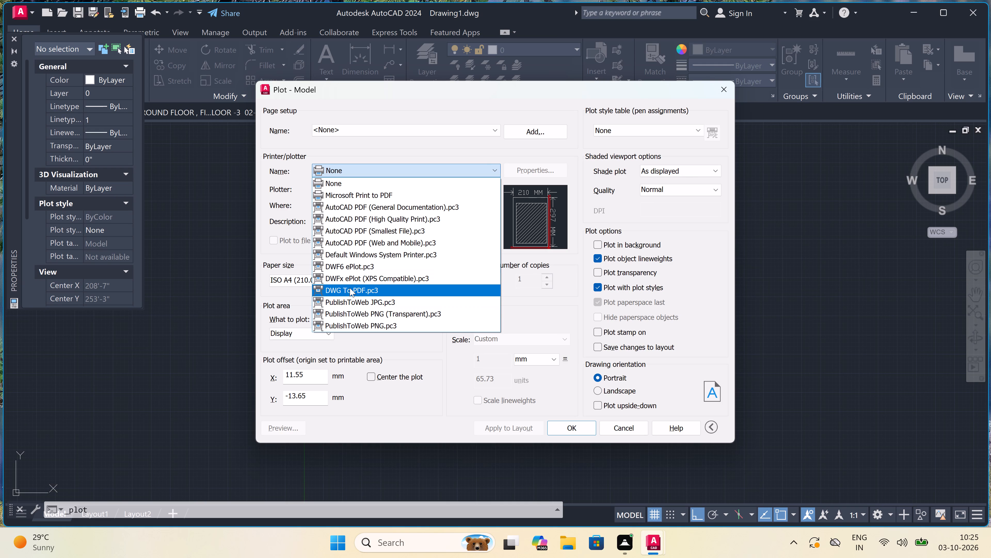
click(350, 288)
double_click(343, 279)
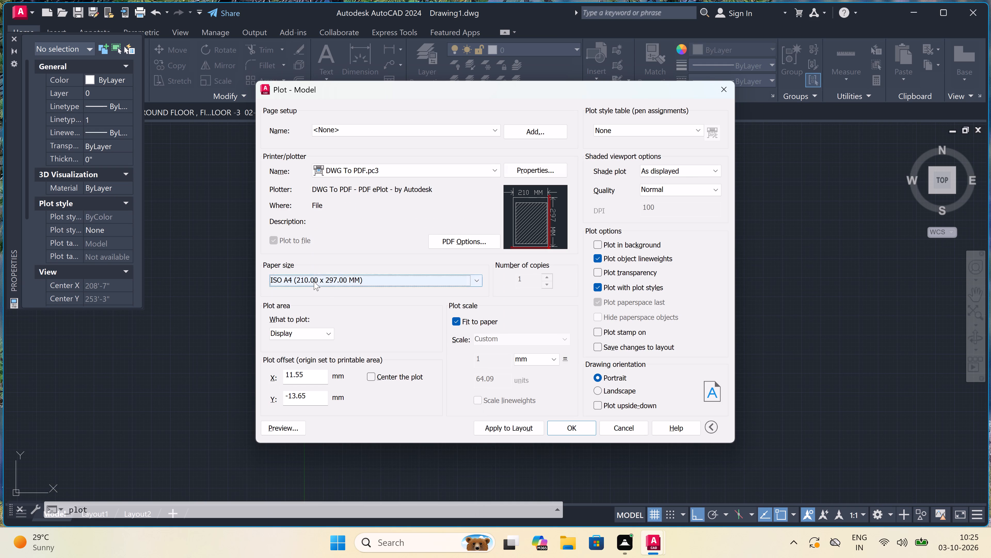
double_click(314, 281)
click(307, 276)
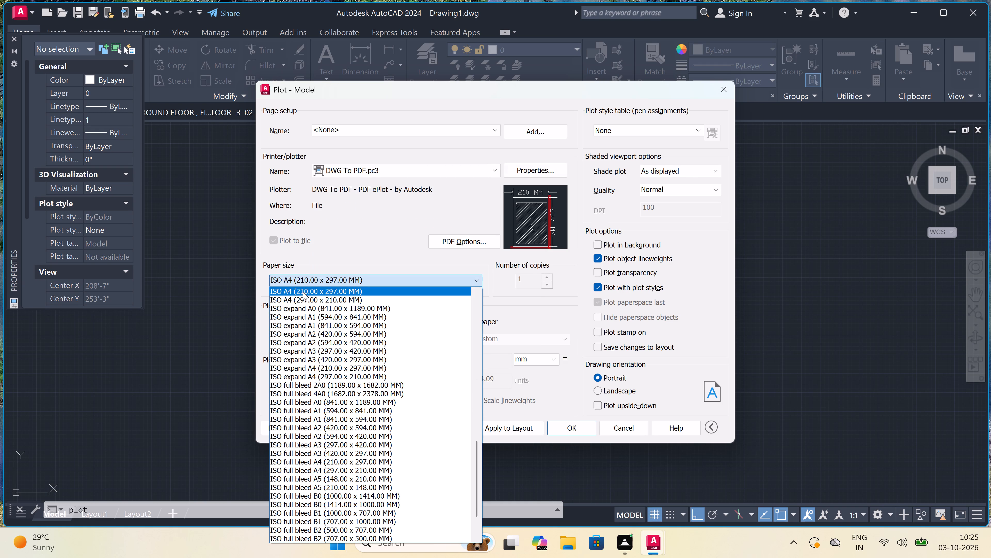
click(299, 298)
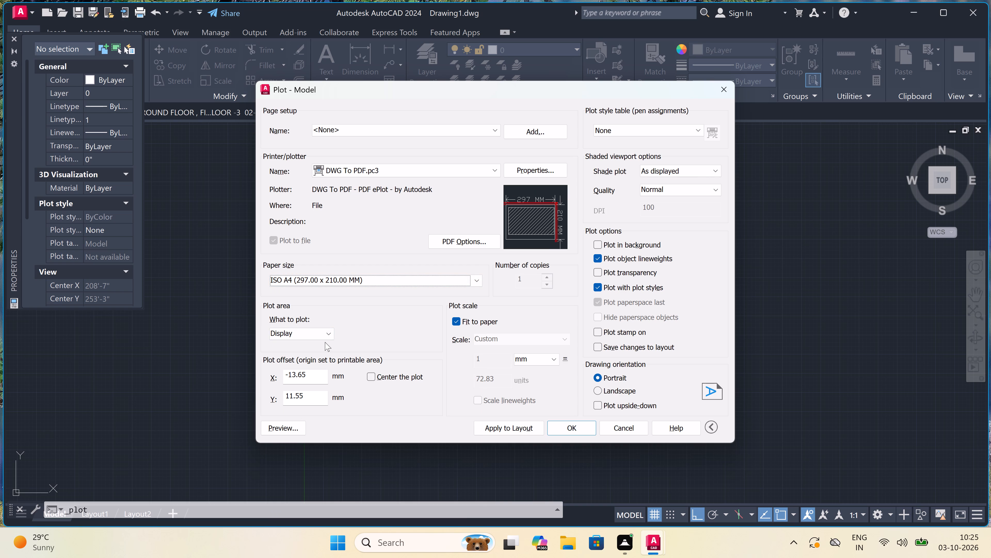
Set the plot area to a window spanning opposite corners of the sheet's outer border.
double_click(304, 333)
click(320, 332)
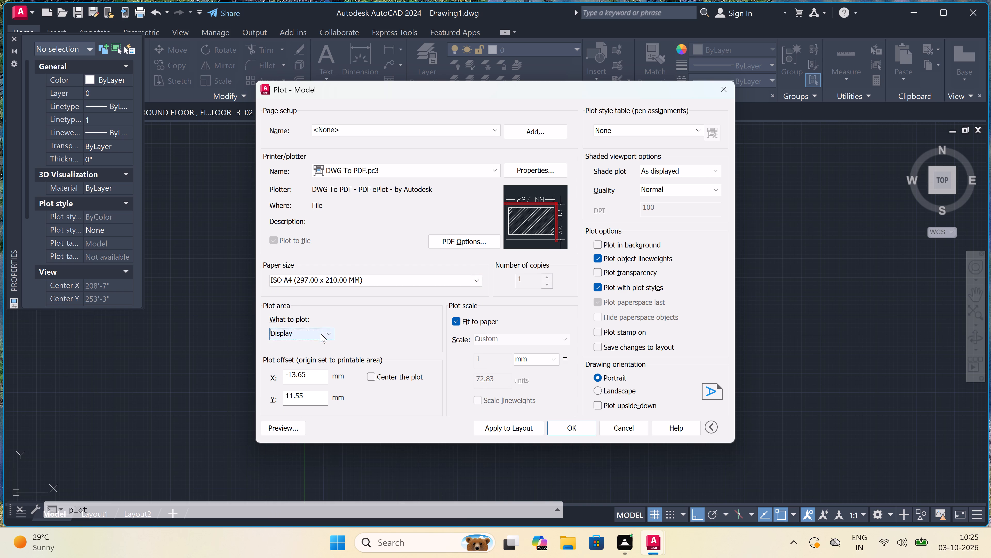
click(321, 334)
click(319, 331)
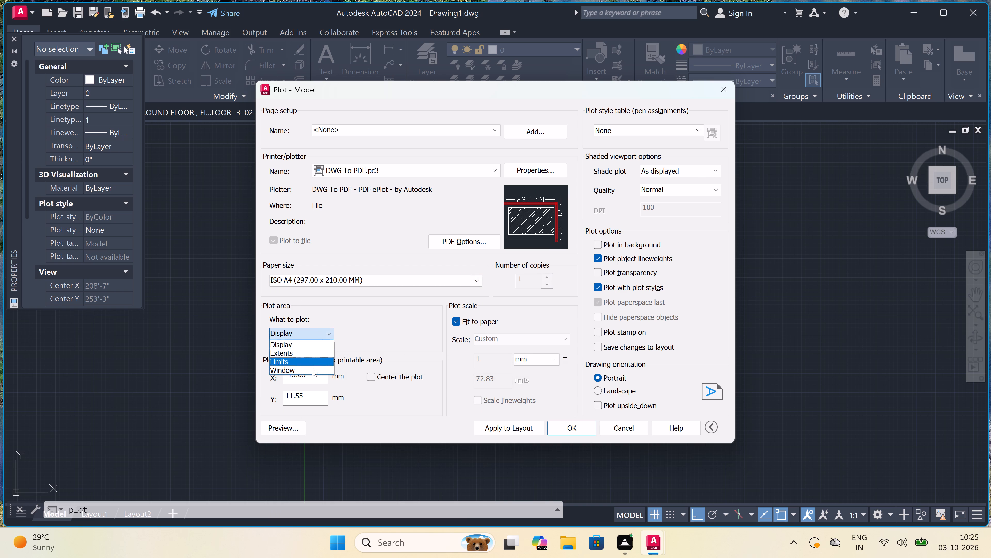
click(311, 368)
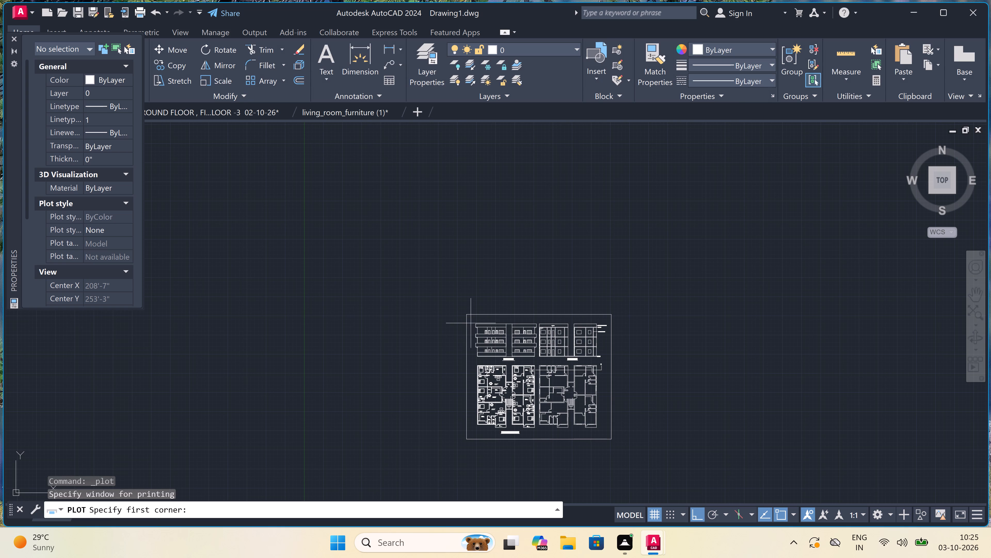
click(463, 316)
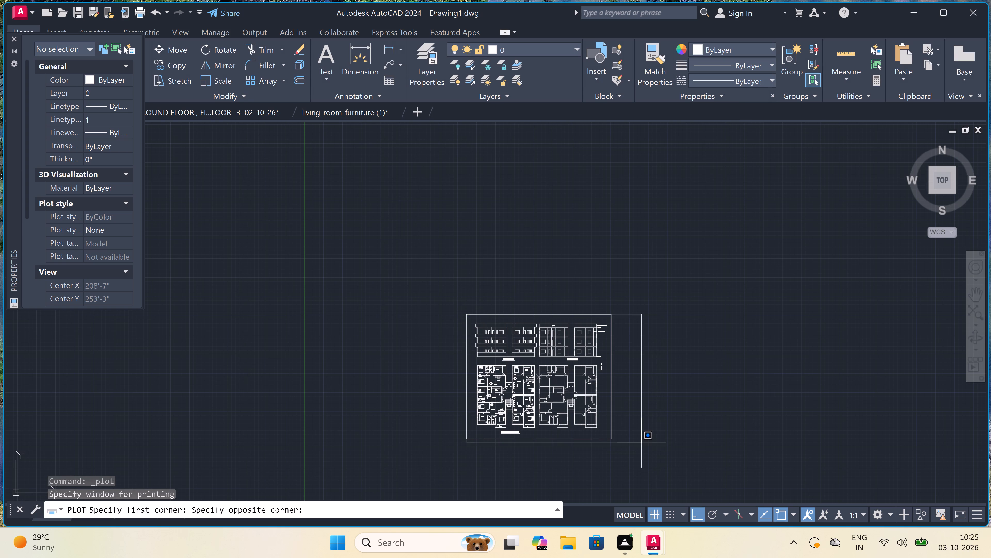
click(613, 437)
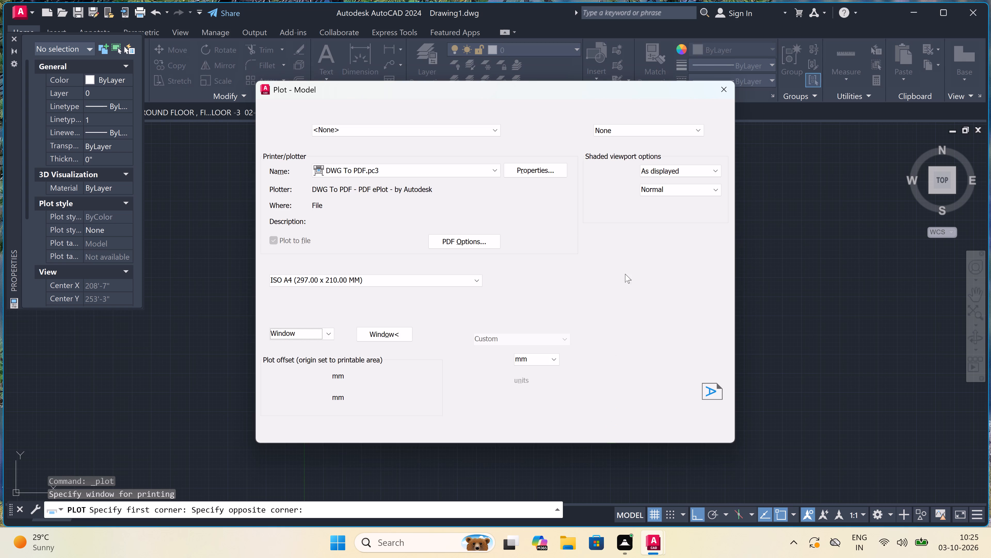
Assign the acad.ctb plot style table to all layouts, centre the plot and apply the settings to the layout.
double_click(656, 128)
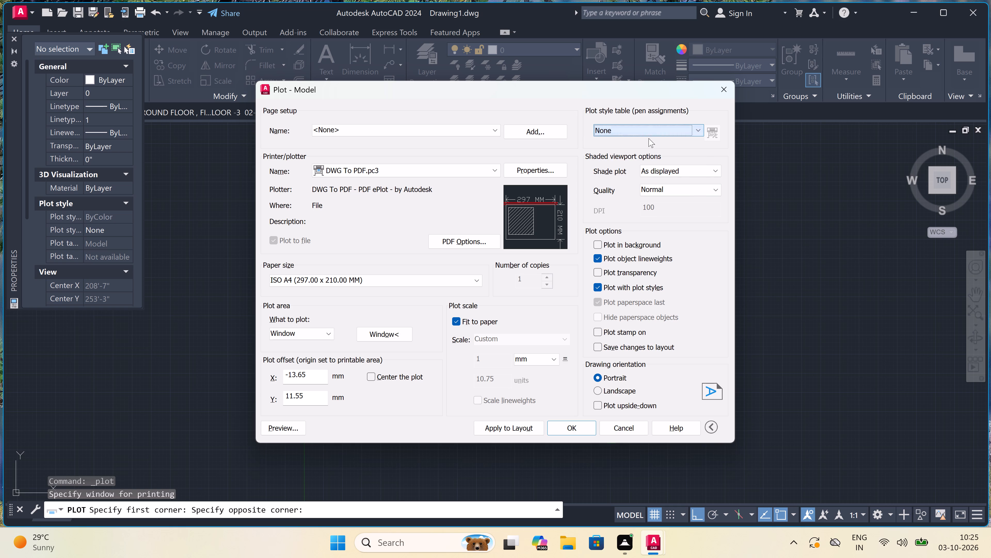
click(646, 123)
double_click(646, 126)
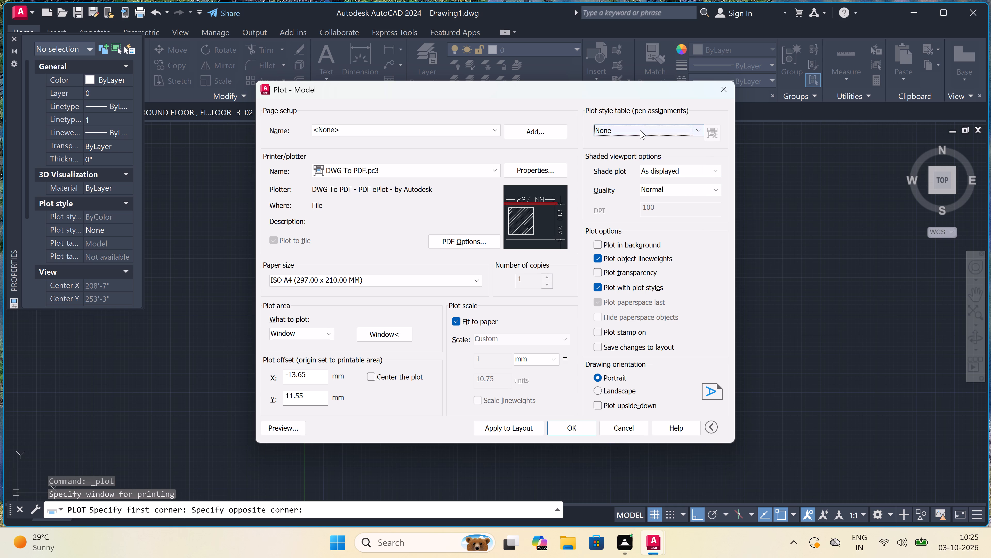
click(640, 129)
click(628, 155)
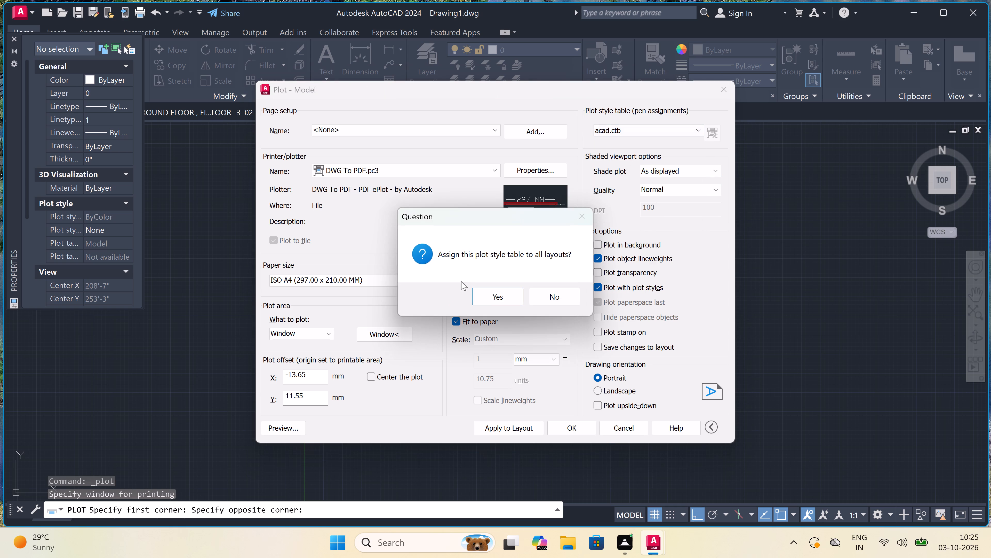
double_click(490, 293)
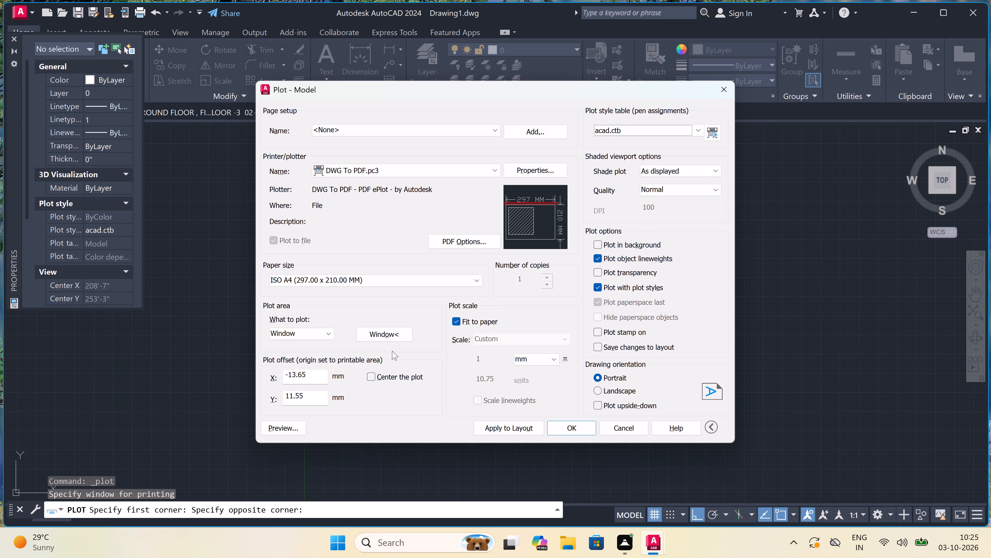
click(368, 376)
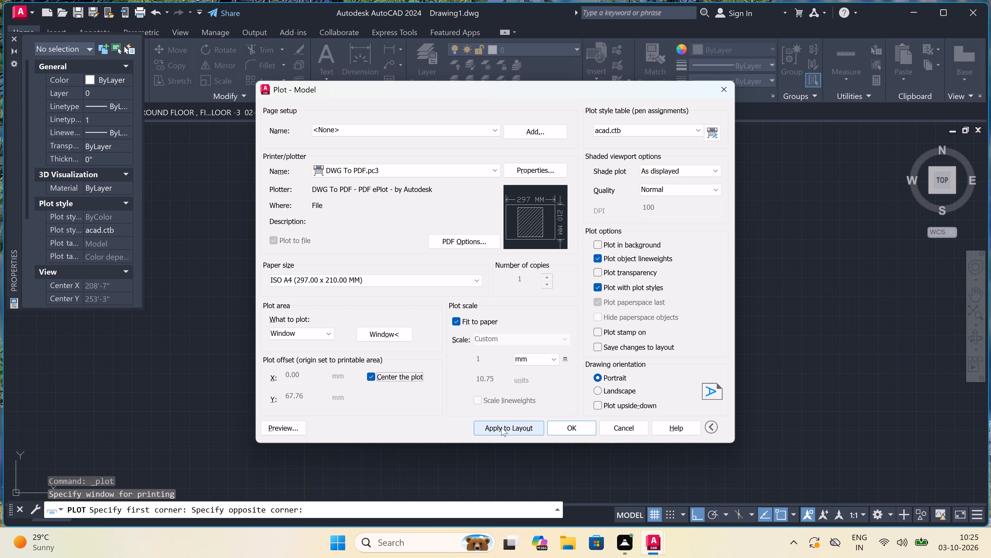
click(502, 425)
Plot the sheet to a PDF in Documents named FIRST FLOOR PLAN-2 03-10-26, check the output and close it.
click(563, 425)
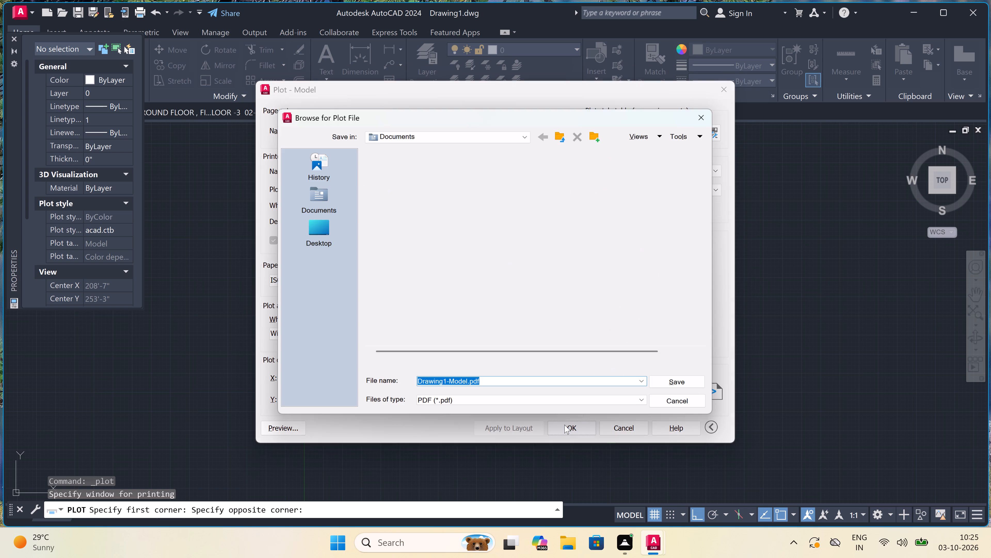
key(BackSpace)
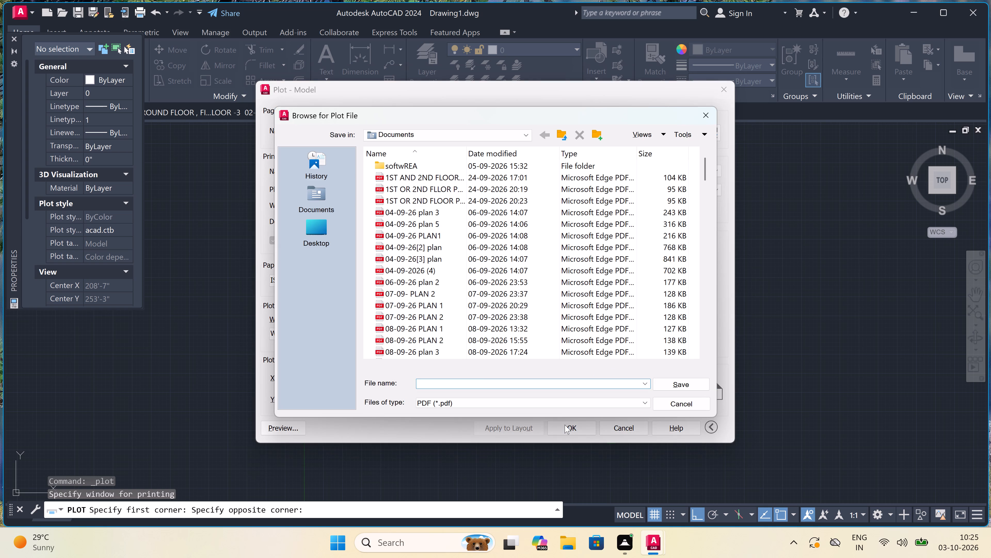
key(f)
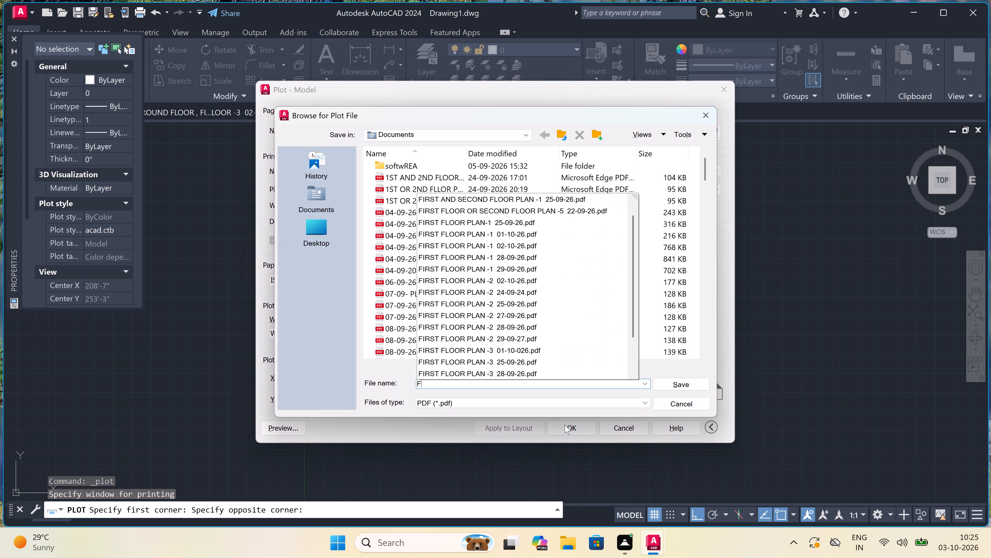
text(IR)
text(ST FLOO)
text(R PLAM)
key(BackSpace)
text(N-)
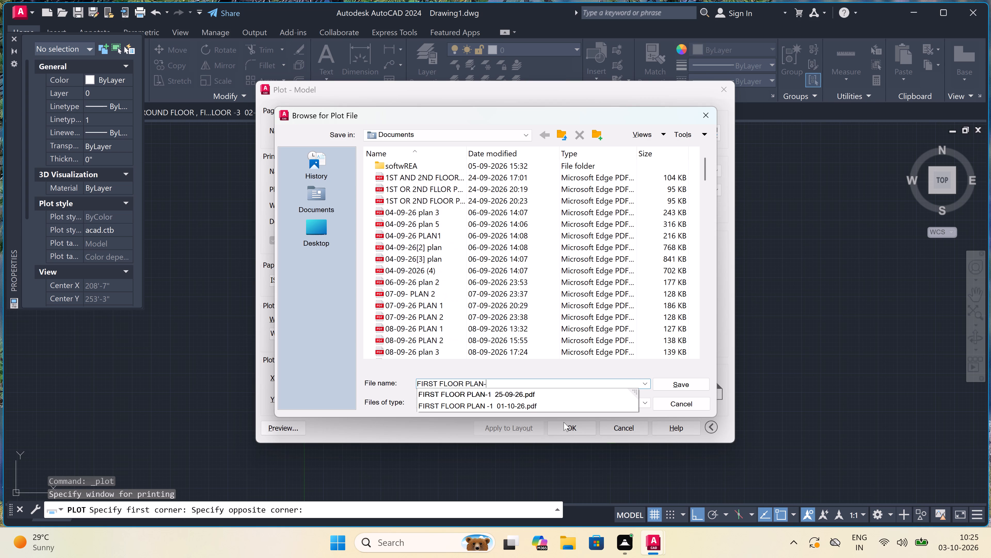
text(2 0)
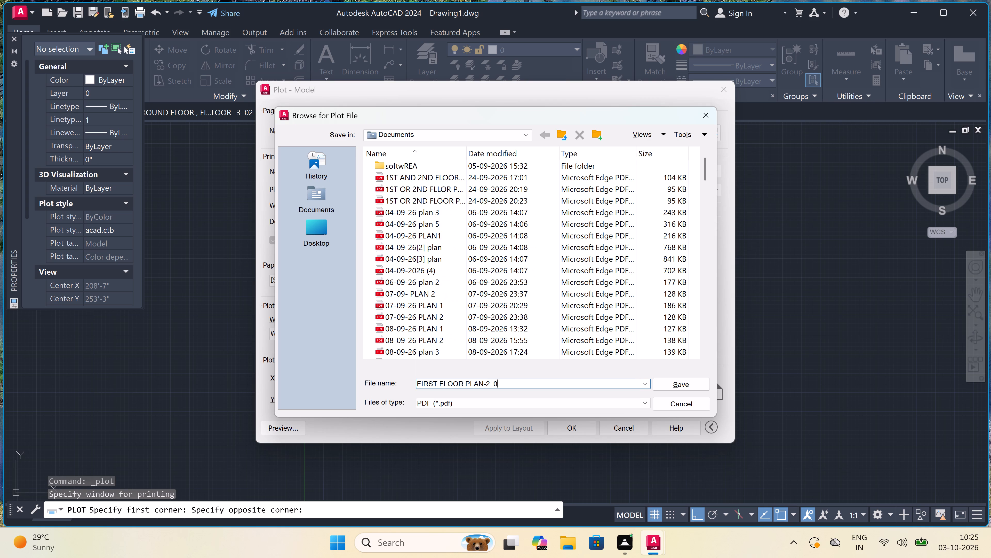
key(3)
key(minus)
key(1)
text(0-)
text(26)
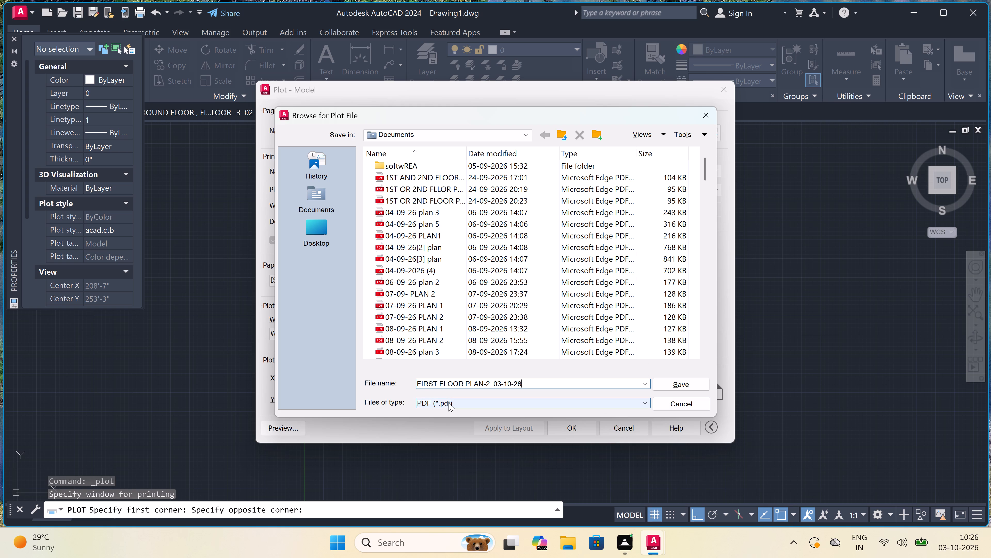
double_click(682, 381)
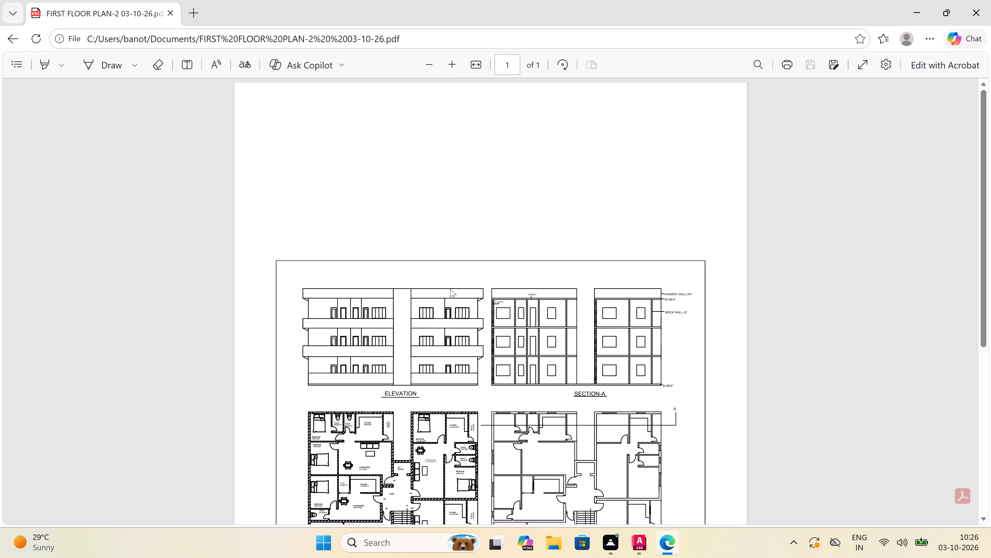
scroll(450, 289, down, 3)
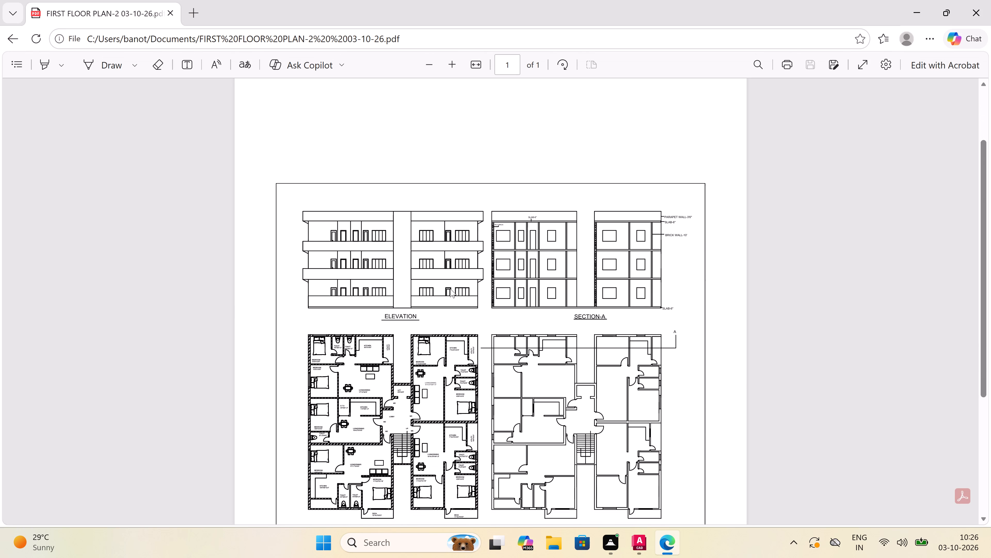
scroll(450, 289, up, 1)
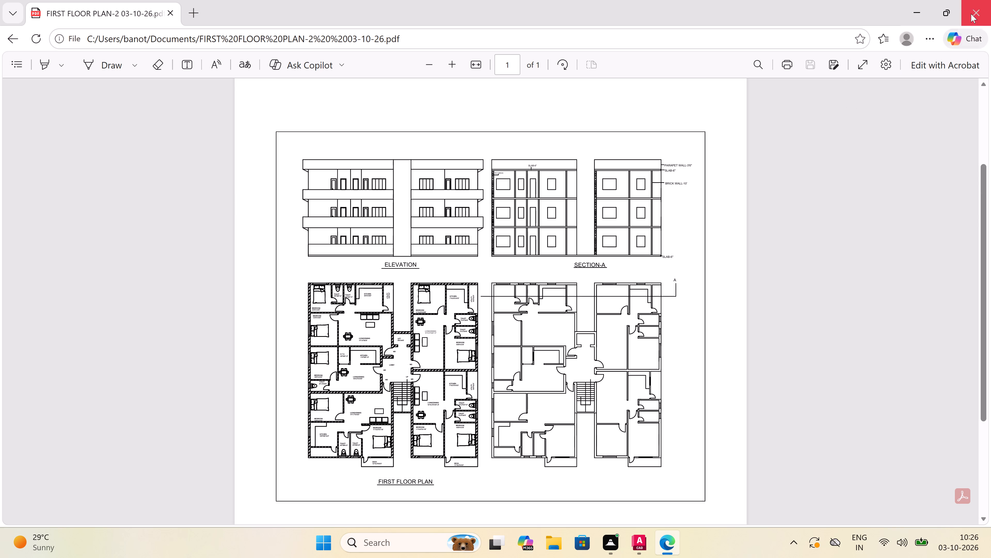
click(979, 9)
Close the Properties palette.
click(13, 37)
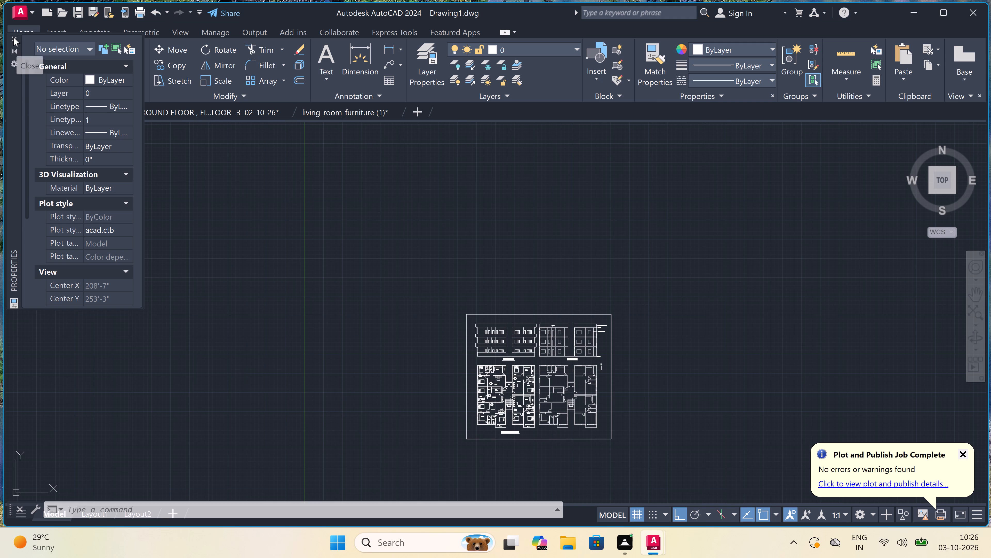
Save the drawing under a new name in Downloads as FIRST FLOOR PLAN -2 03-10-26, in AutoCAD 2018 Drawing format.
double_click(16, 8)
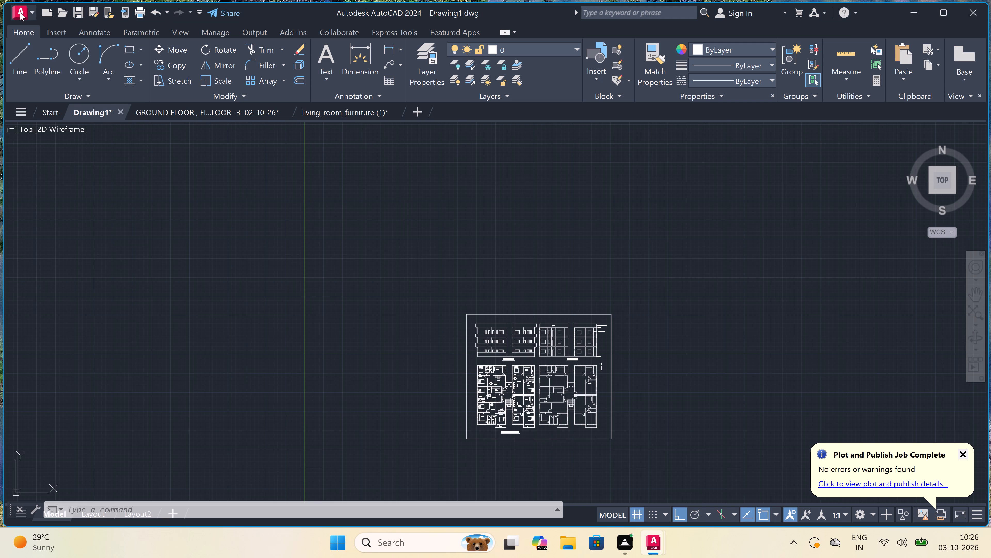
click(20, 12)
click(59, 170)
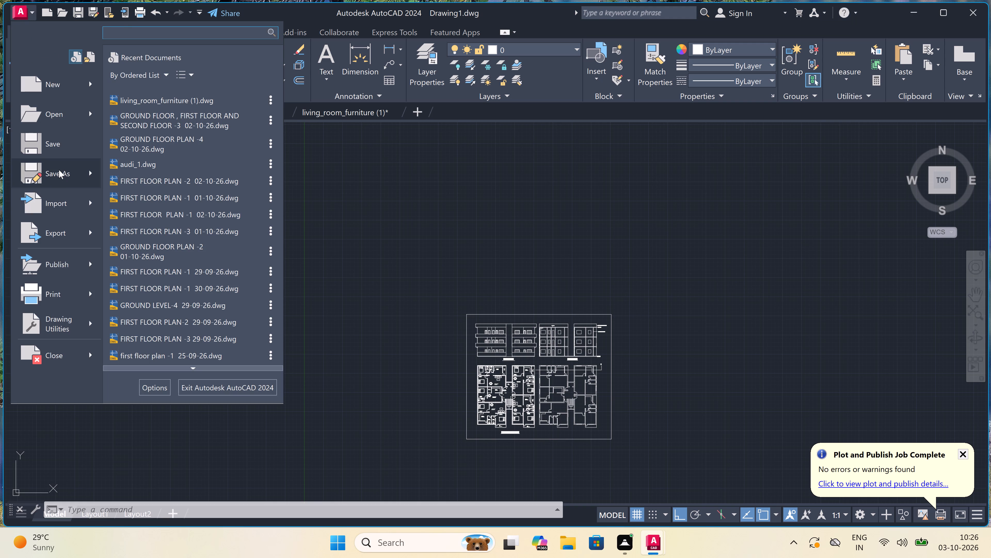
key(BackSpace)
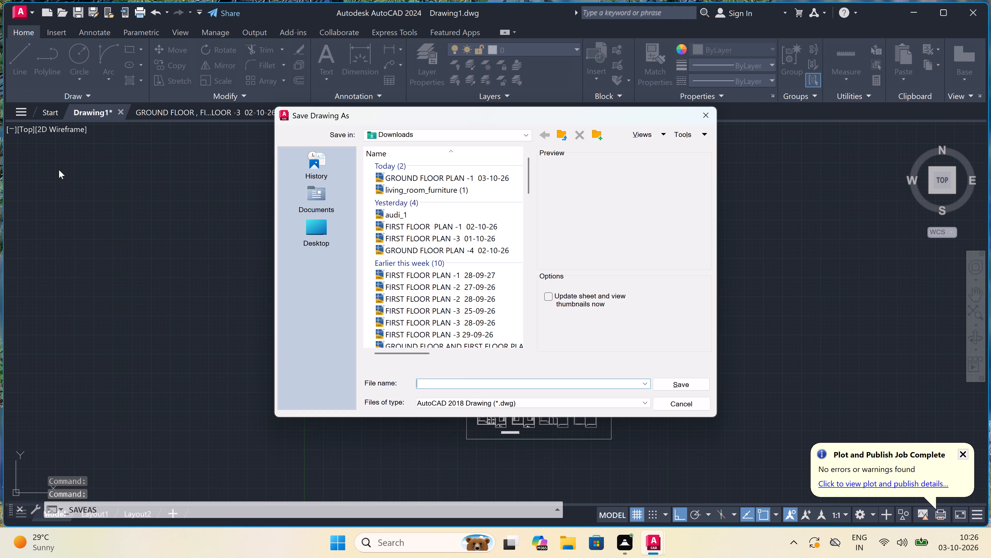
text(FIR)
text(ST)
key(space)
text(FLOO)
text(R PLA)
text(N -)
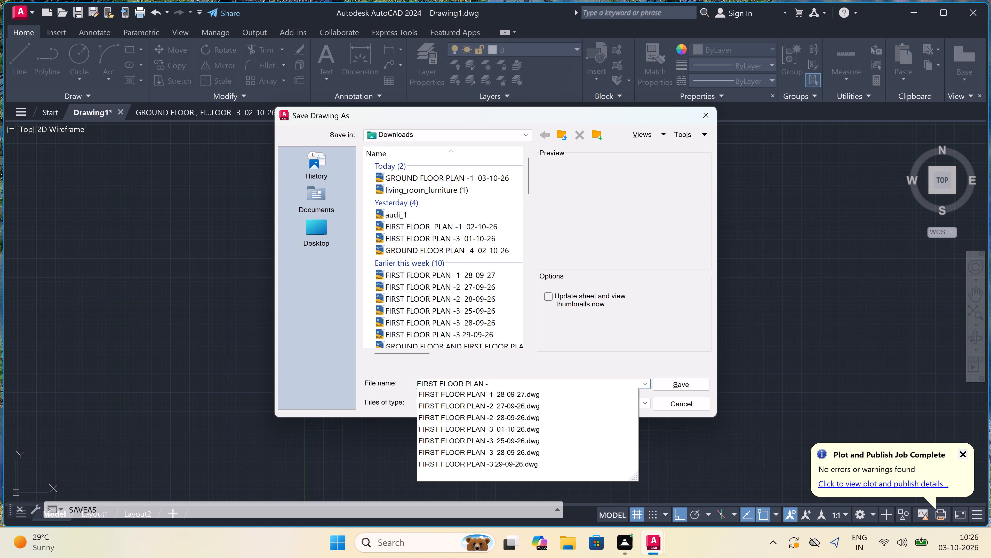
text(2)
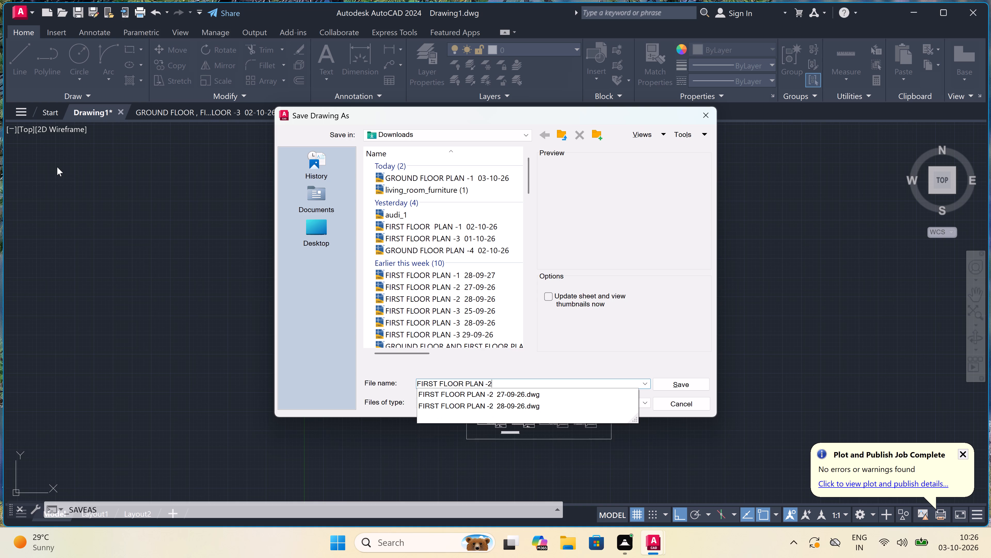
key(space)
key(space)
key(0)
key(3)
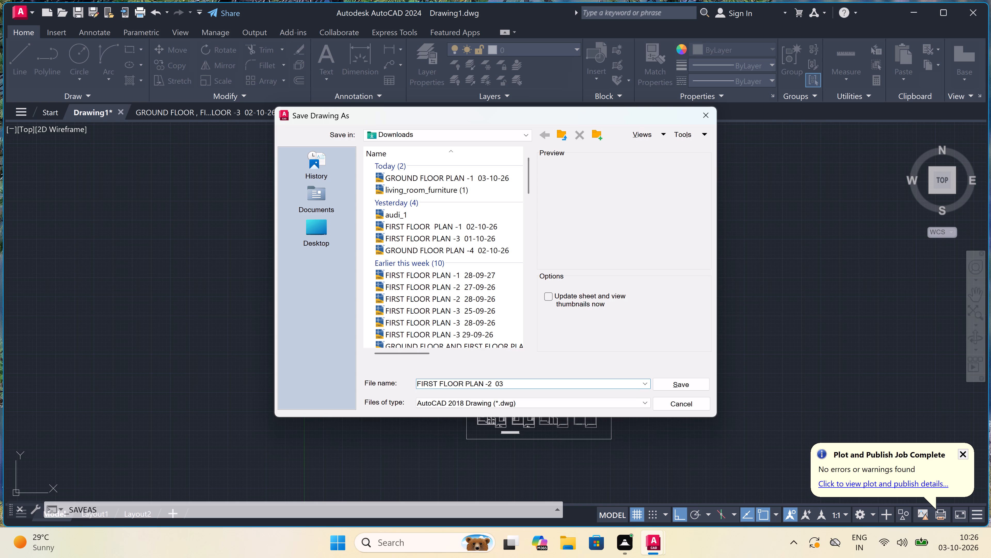
key(minus)
key(1)
text(0-)
text(26)
click(680, 384)
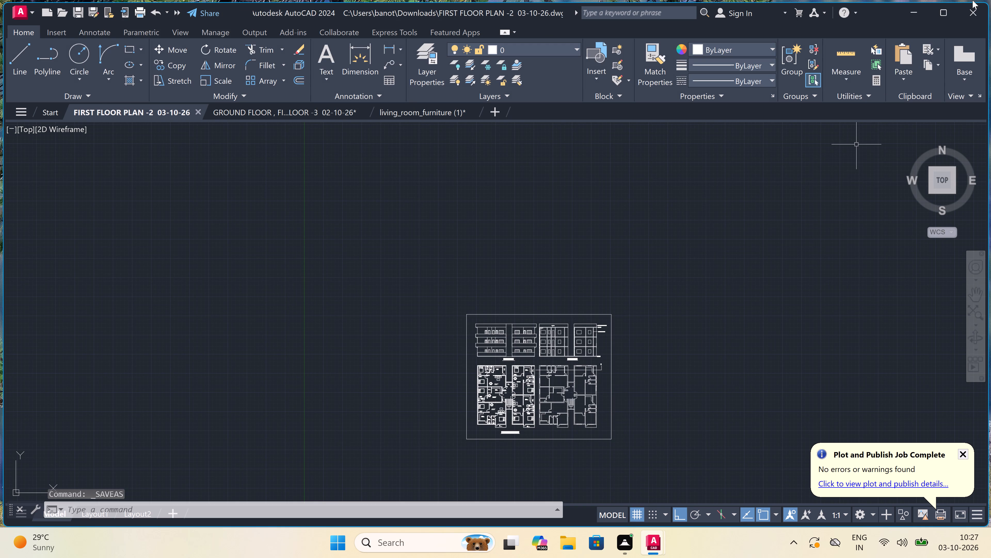
Exit AutoCAD, saving the changes to the GROUND FLOOR , FIRST FLOOR AND SECOND FLOOR -3 and living_room_furniture (1) drawings.
click(972, 10)
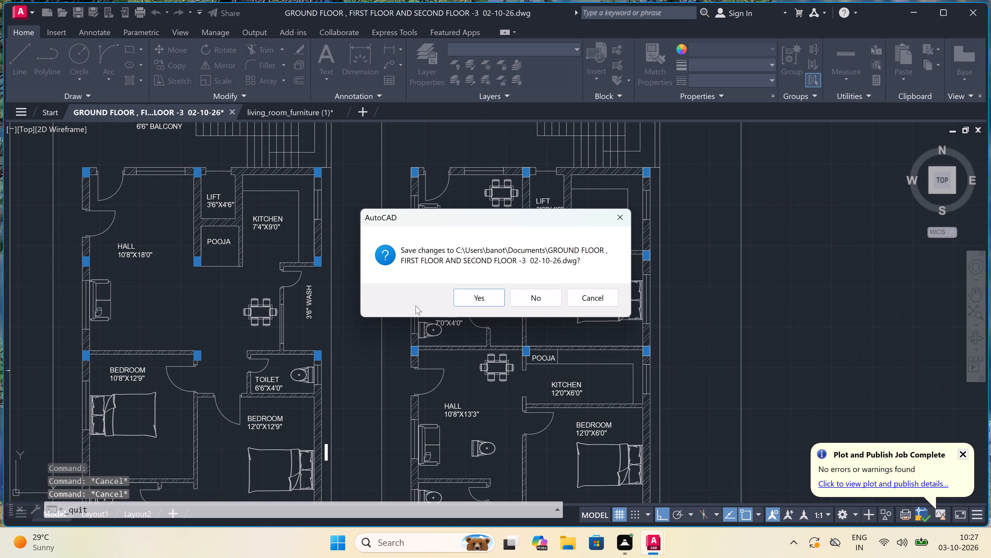
click(485, 291)
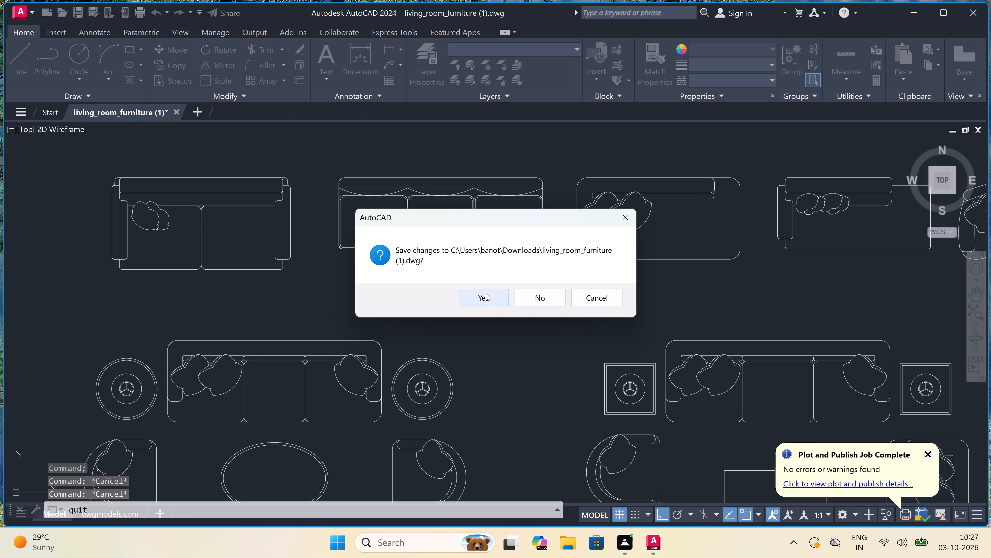
double_click(486, 300)
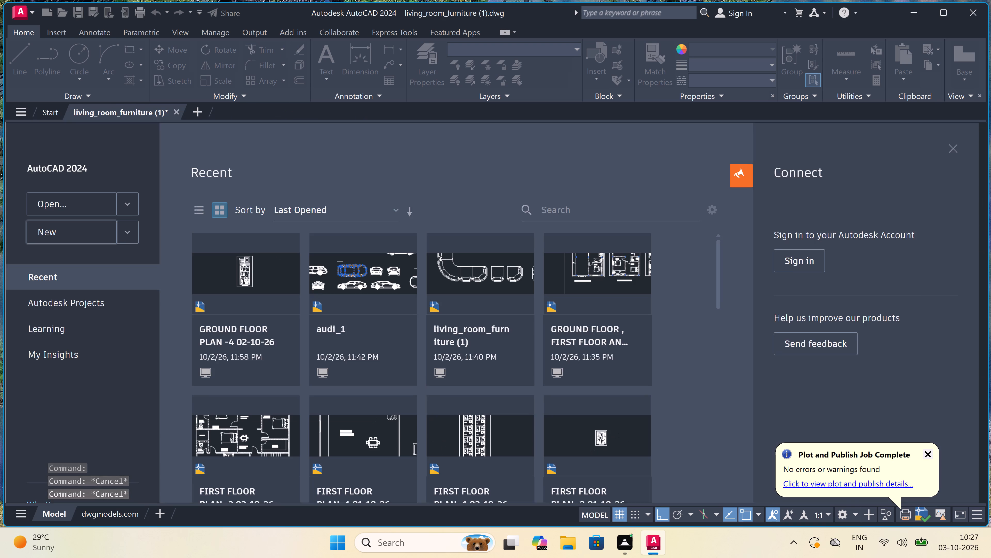